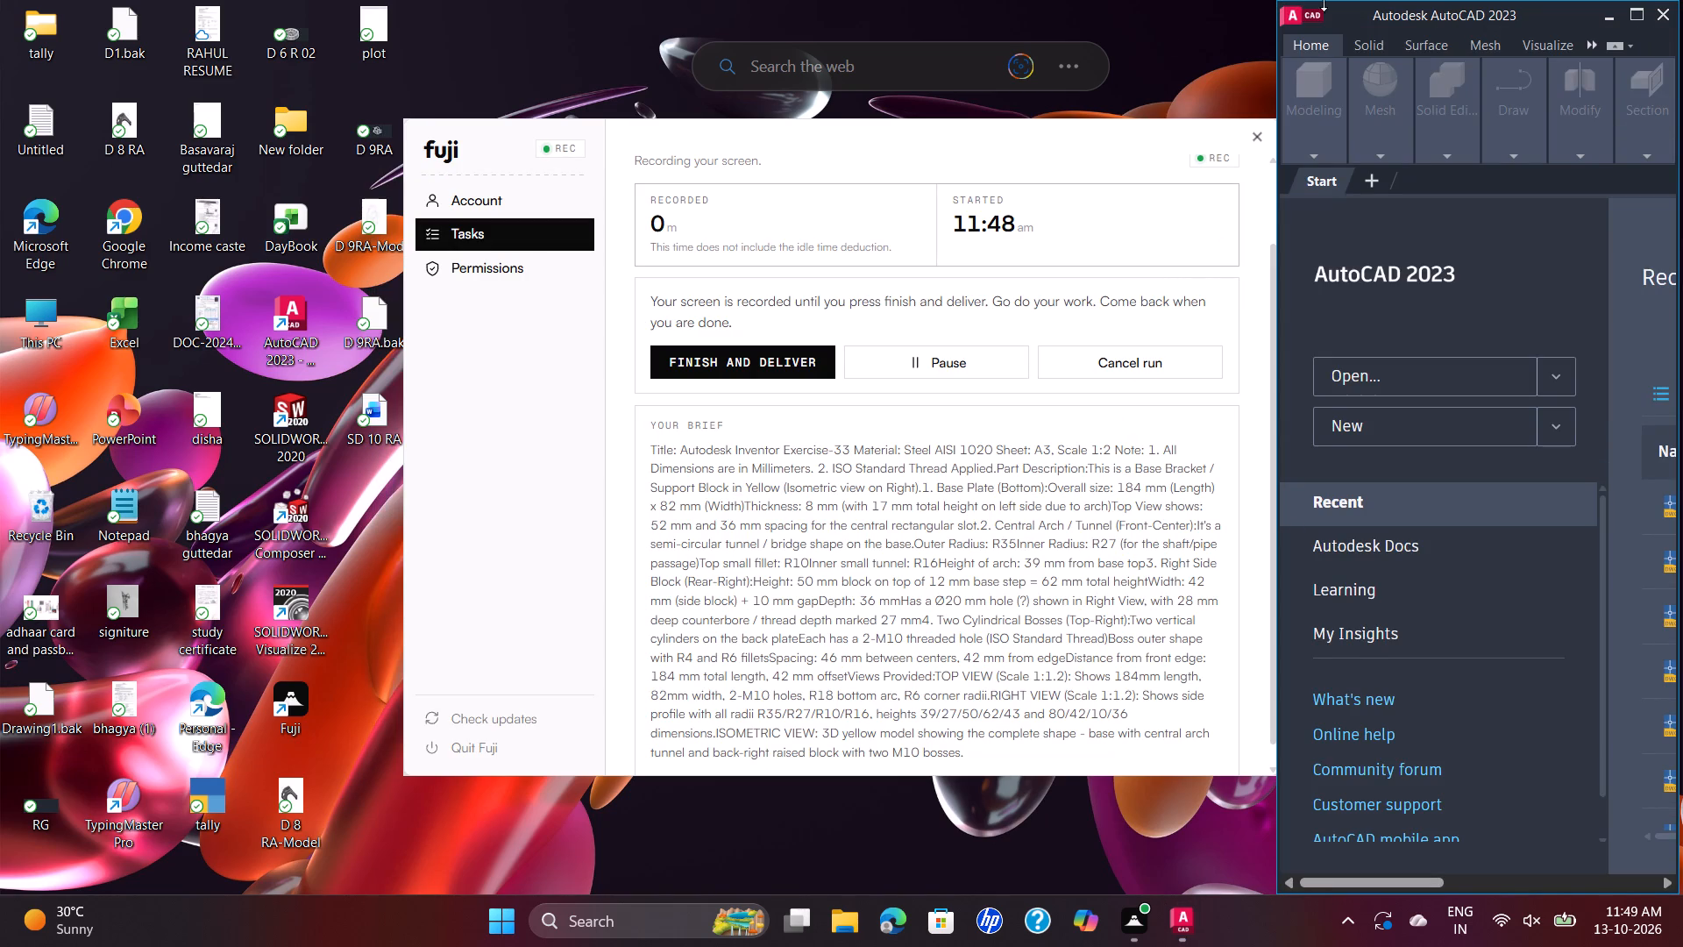
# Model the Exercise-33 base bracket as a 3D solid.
# Maximize the AutoCAD 2023 window and create a new blank drawing.
pyautogui.click(1643, 9)
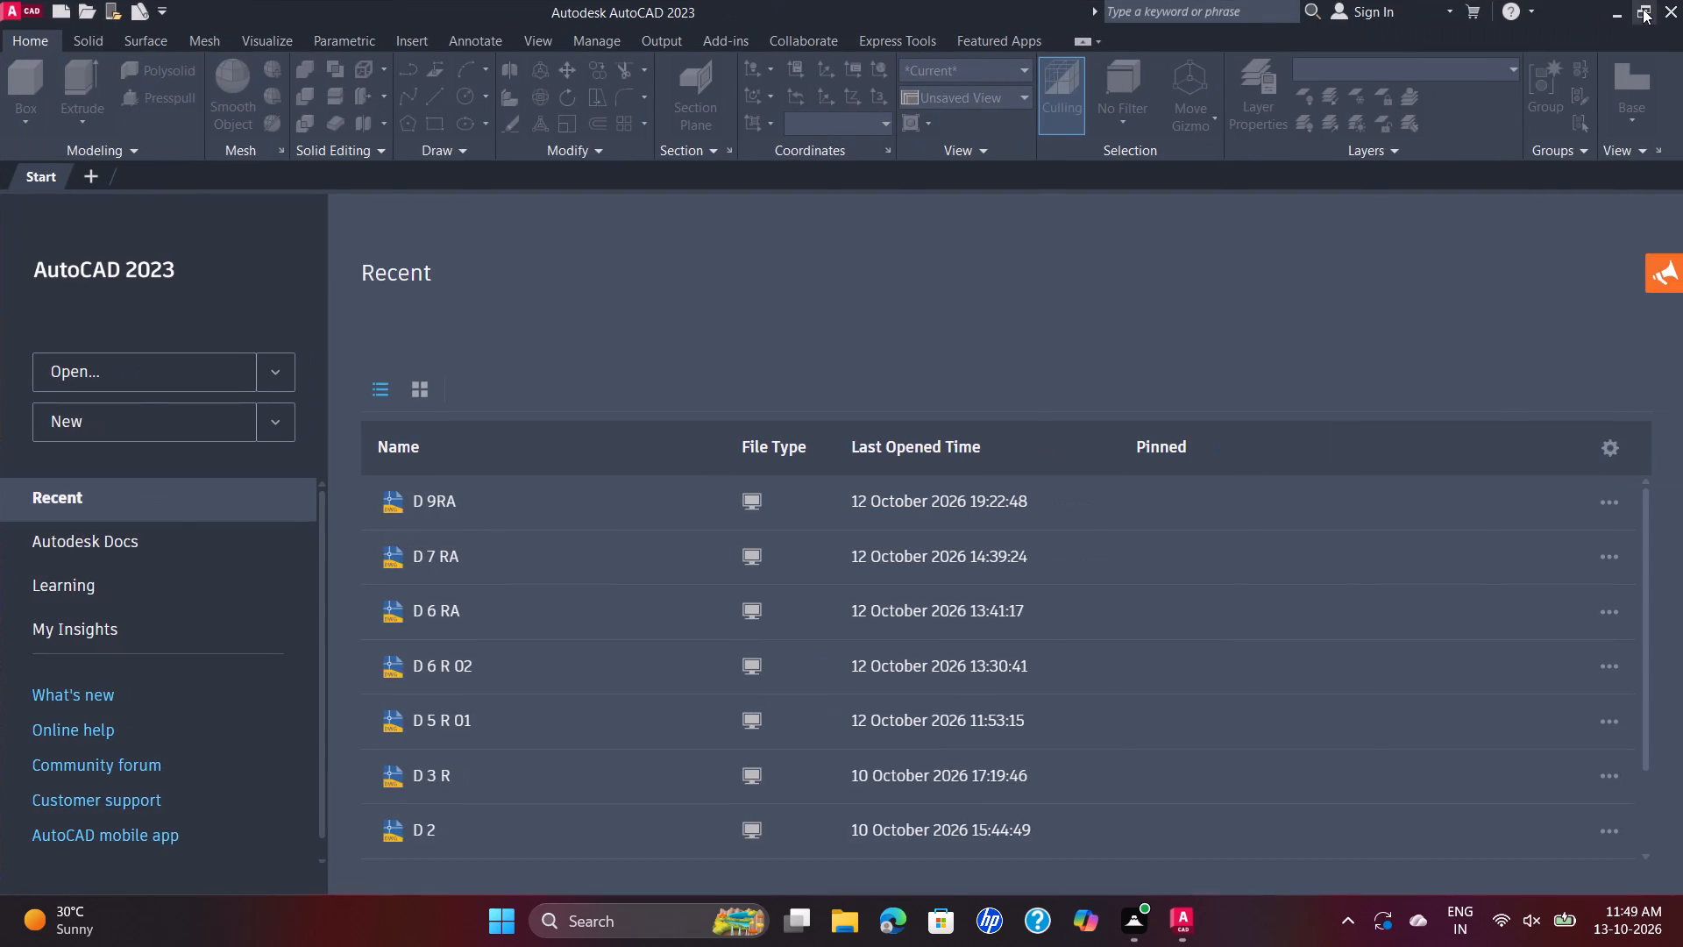
pyautogui.scroll(-2, 1055, 380)
pyautogui.scroll(3, 1055, 380)
pyautogui.click(227, 426)
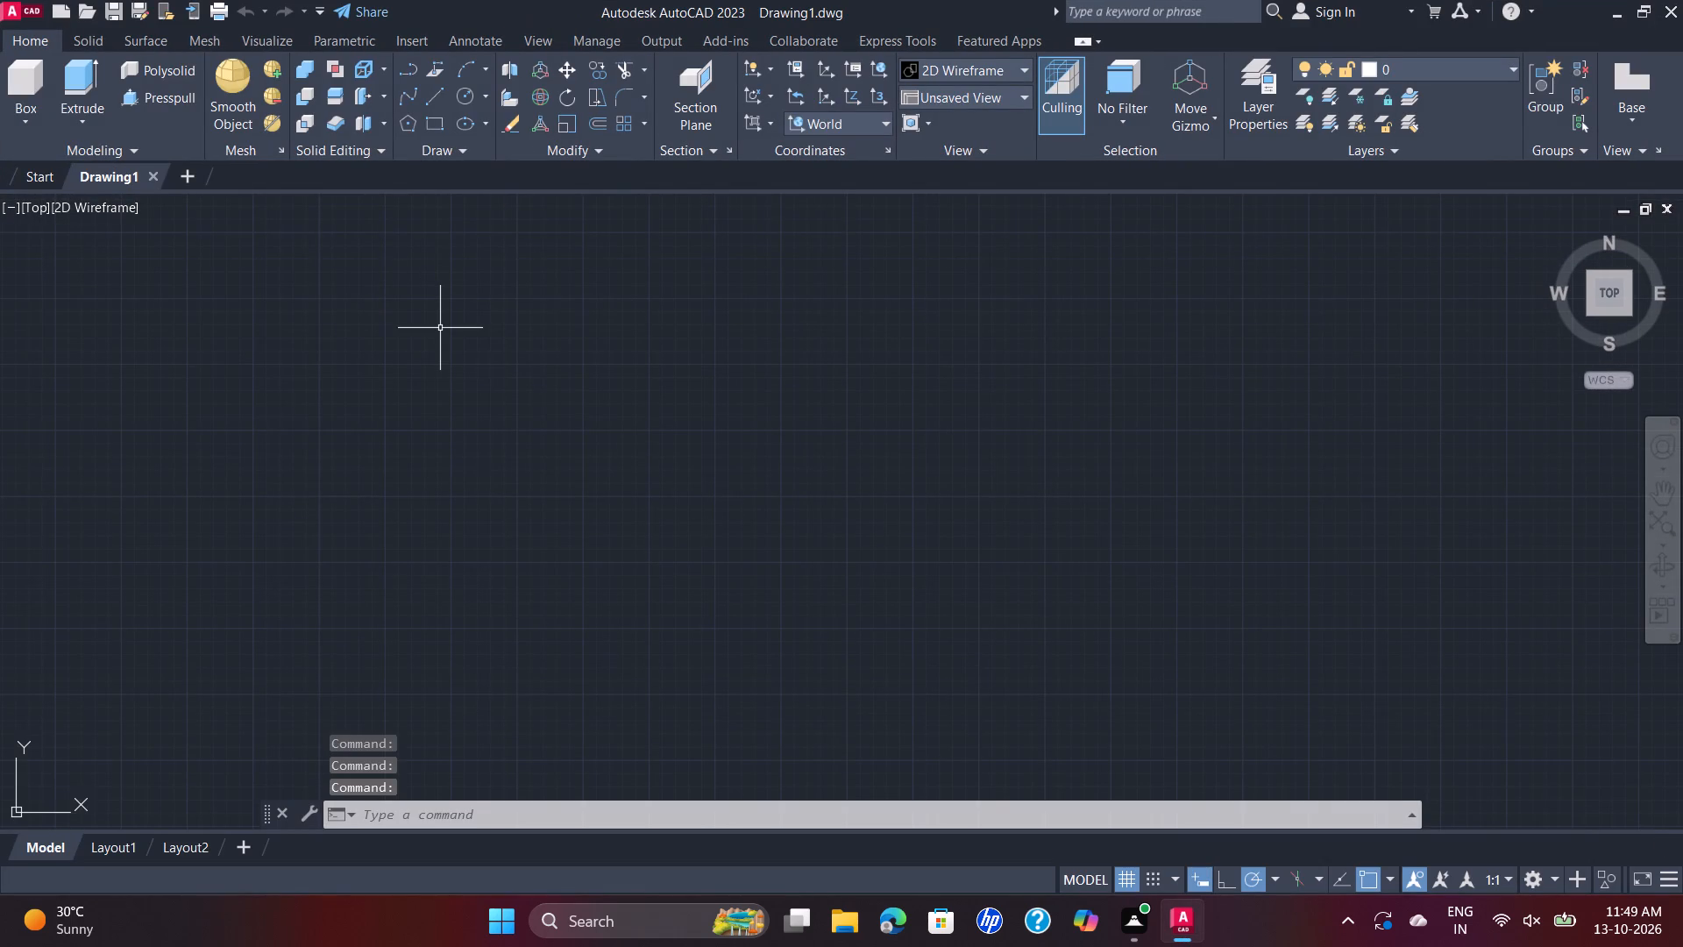
# Set the drawing units' length precision to two decimal places (0.00).
pyautogui.write('UN')
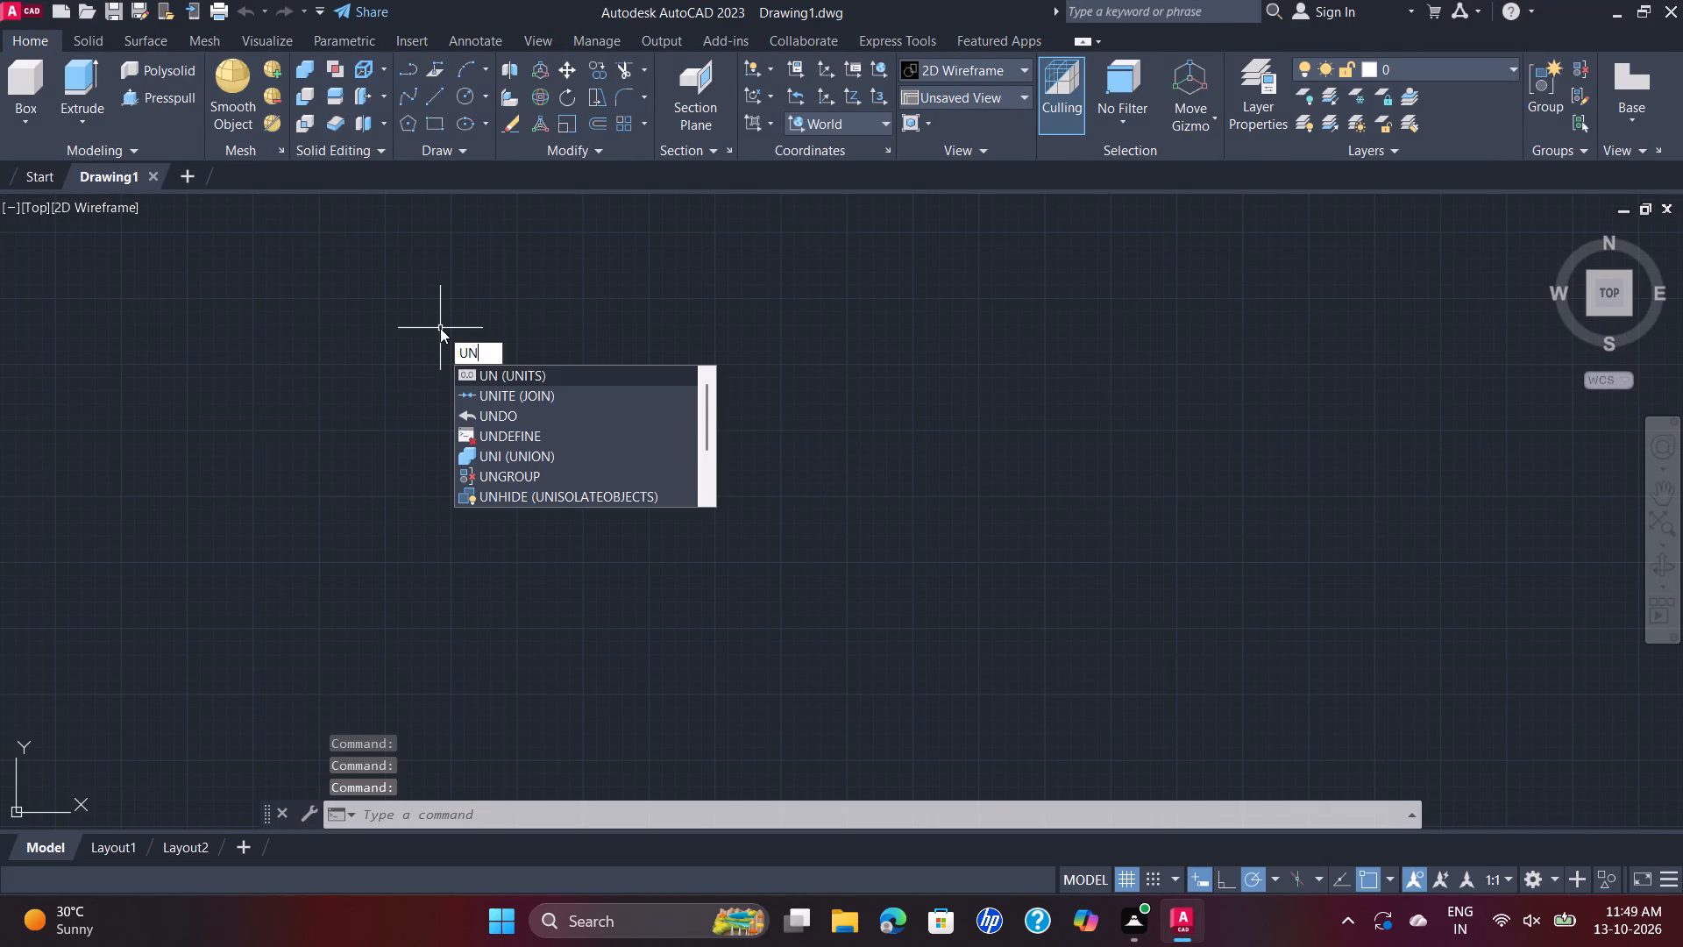
pyautogui.press('Return')
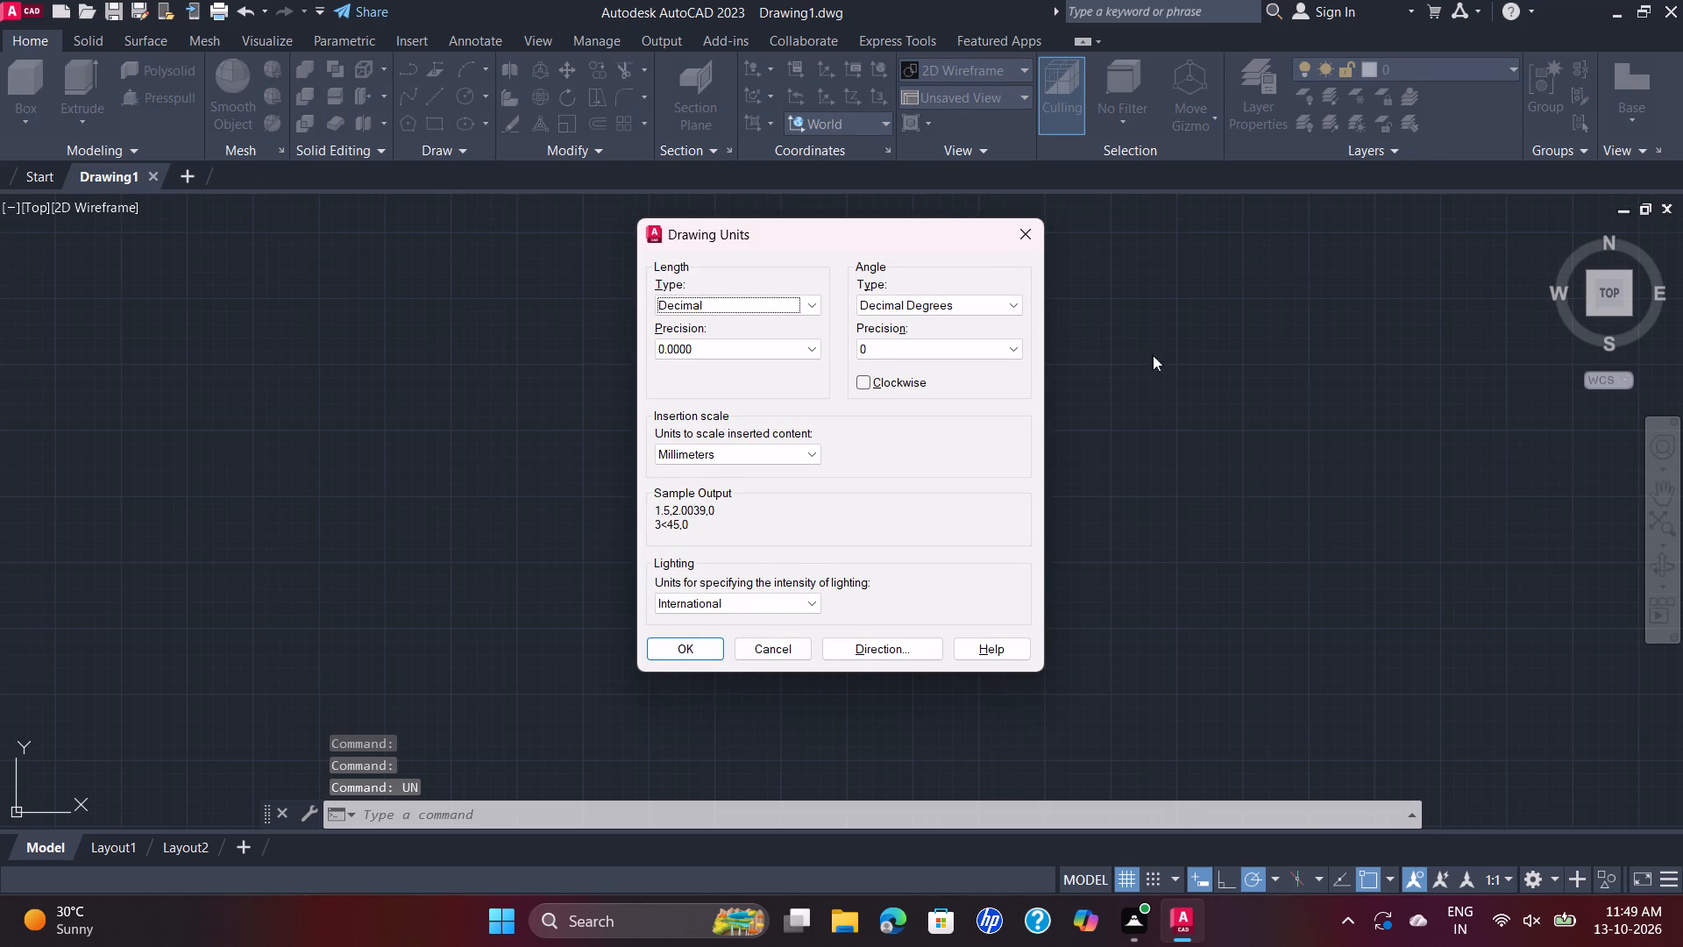
pyautogui.click(820, 348)
pyautogui.click(763, 392)
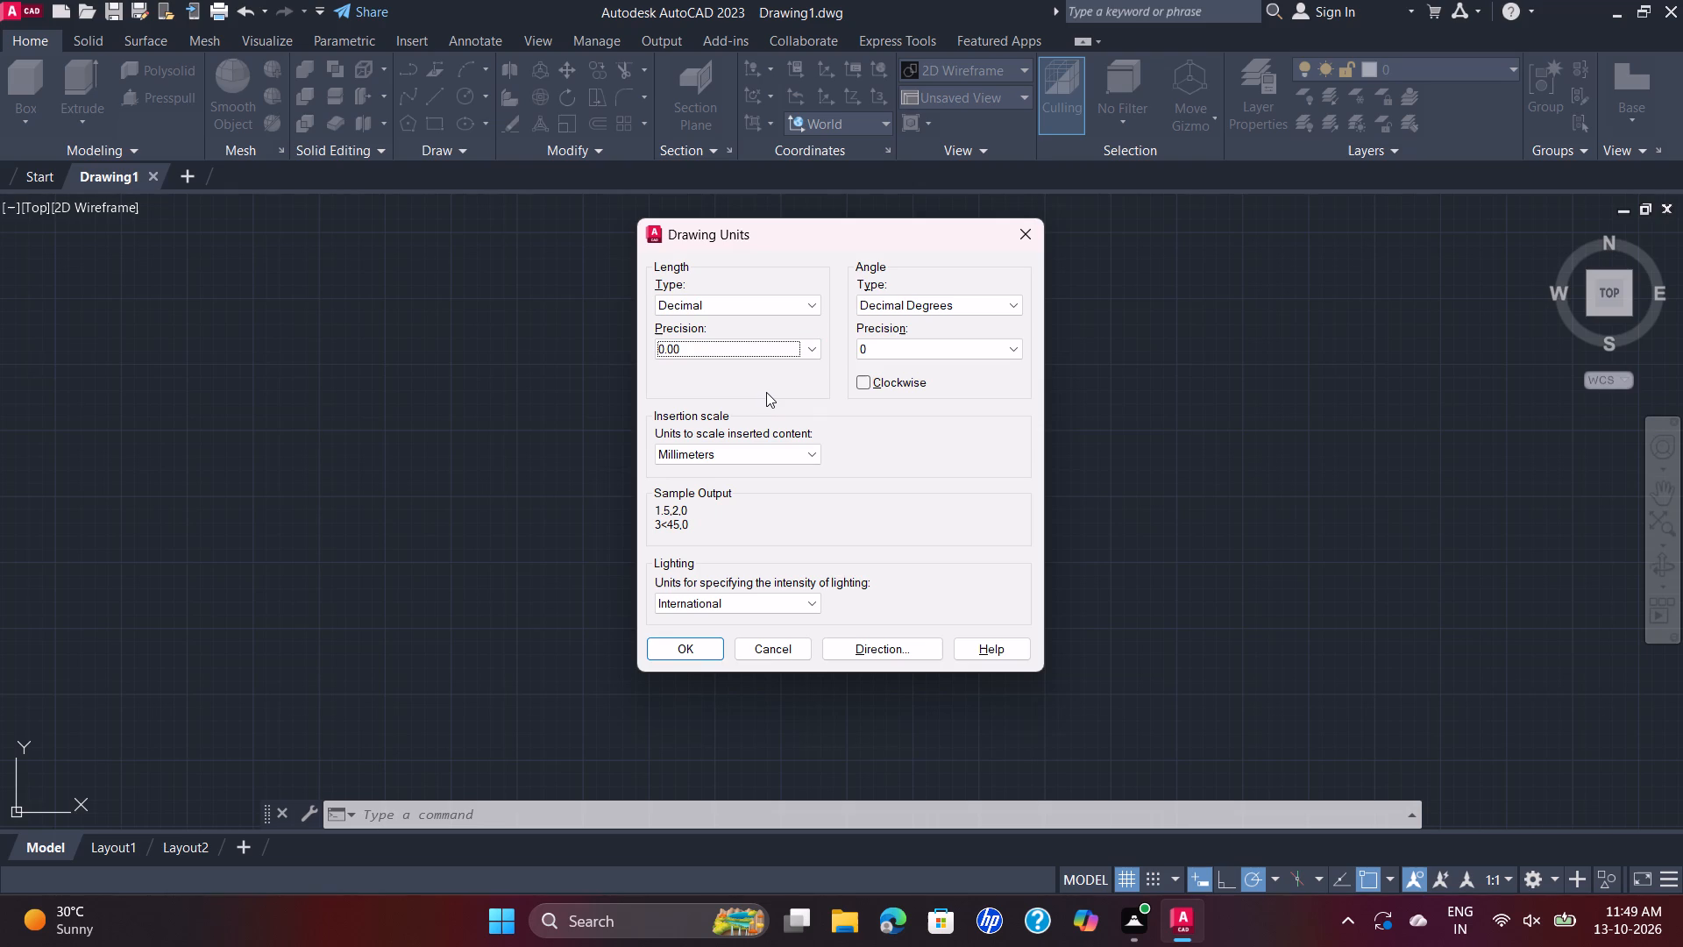
pyautogui.scroll(1, 359, 662)
pyautogui.click(688, 652)
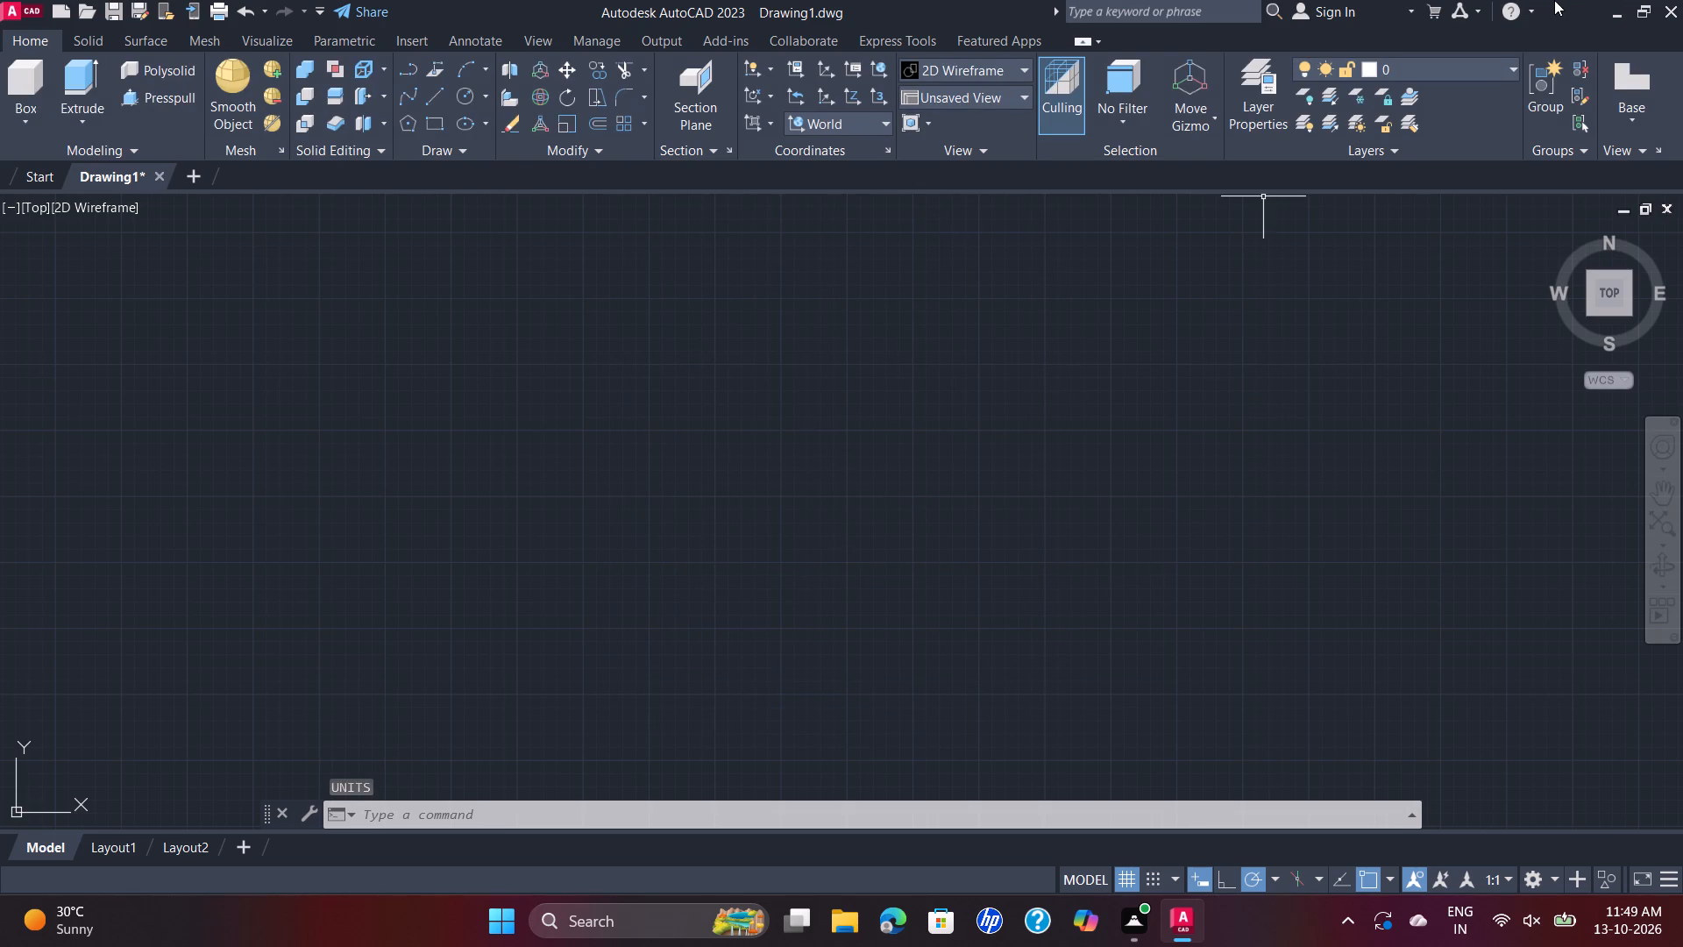
# Set the model space limits with the lower left corner at 0,0 and the upper right corner at 200,200.
pyautogui.write('LI')
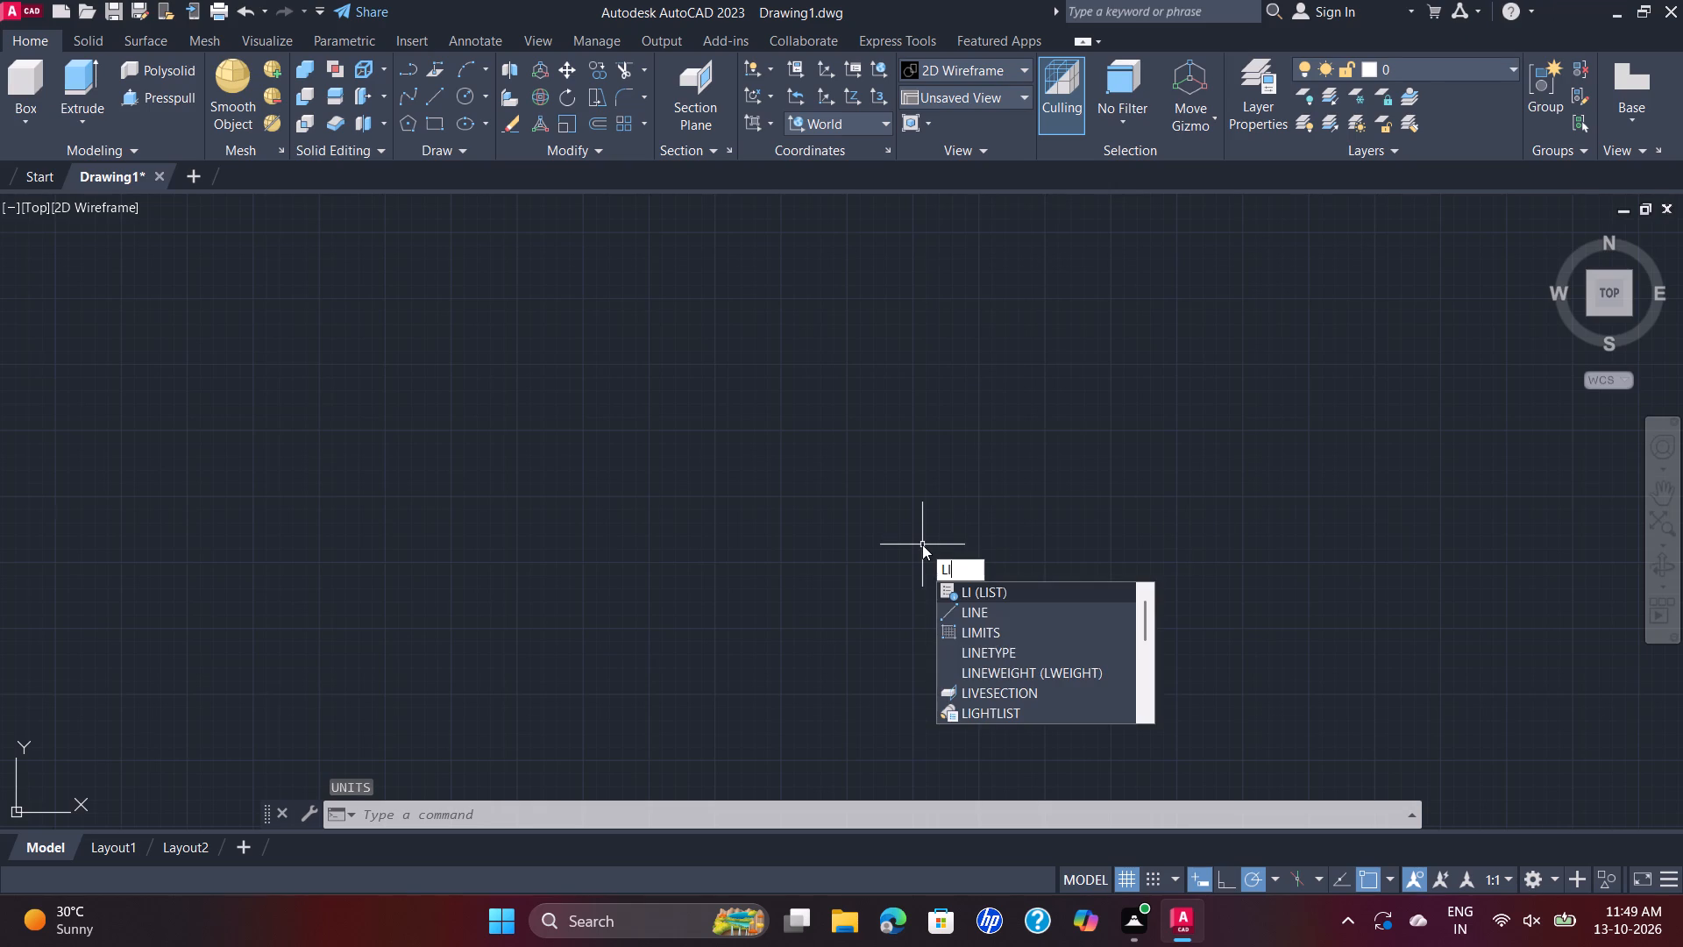
pyautogui.press('m')
pyautogui.press('Return')
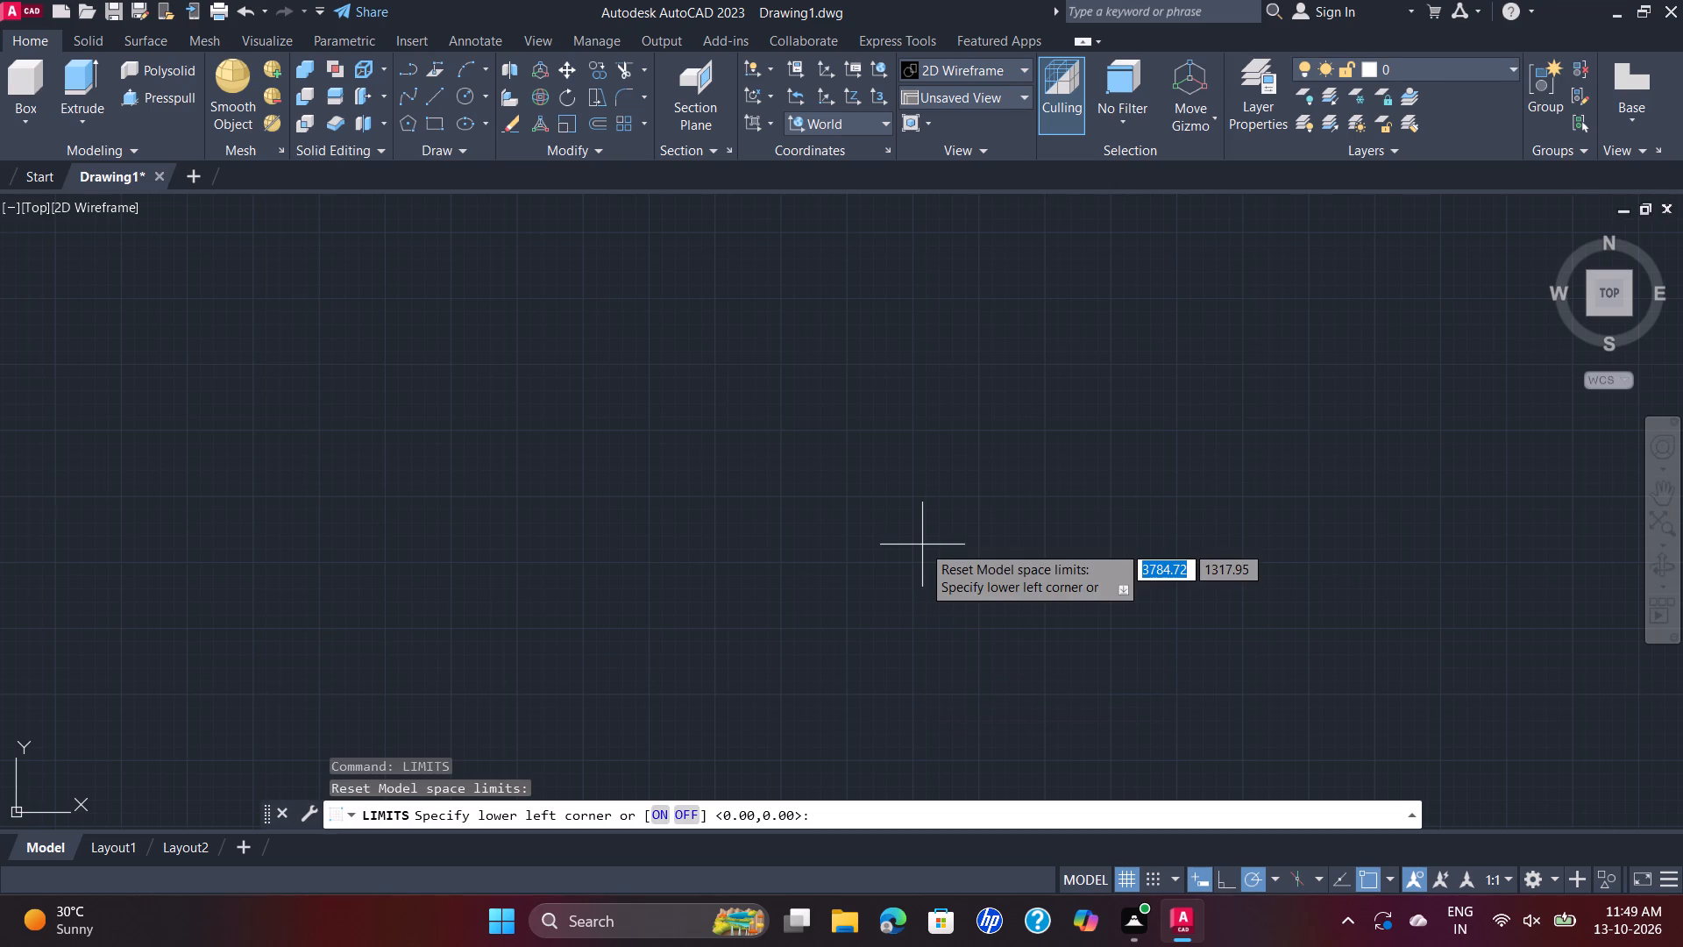
pyautogui.press('0')
pyautogui.write(',0')
pyautogui.press('Return')
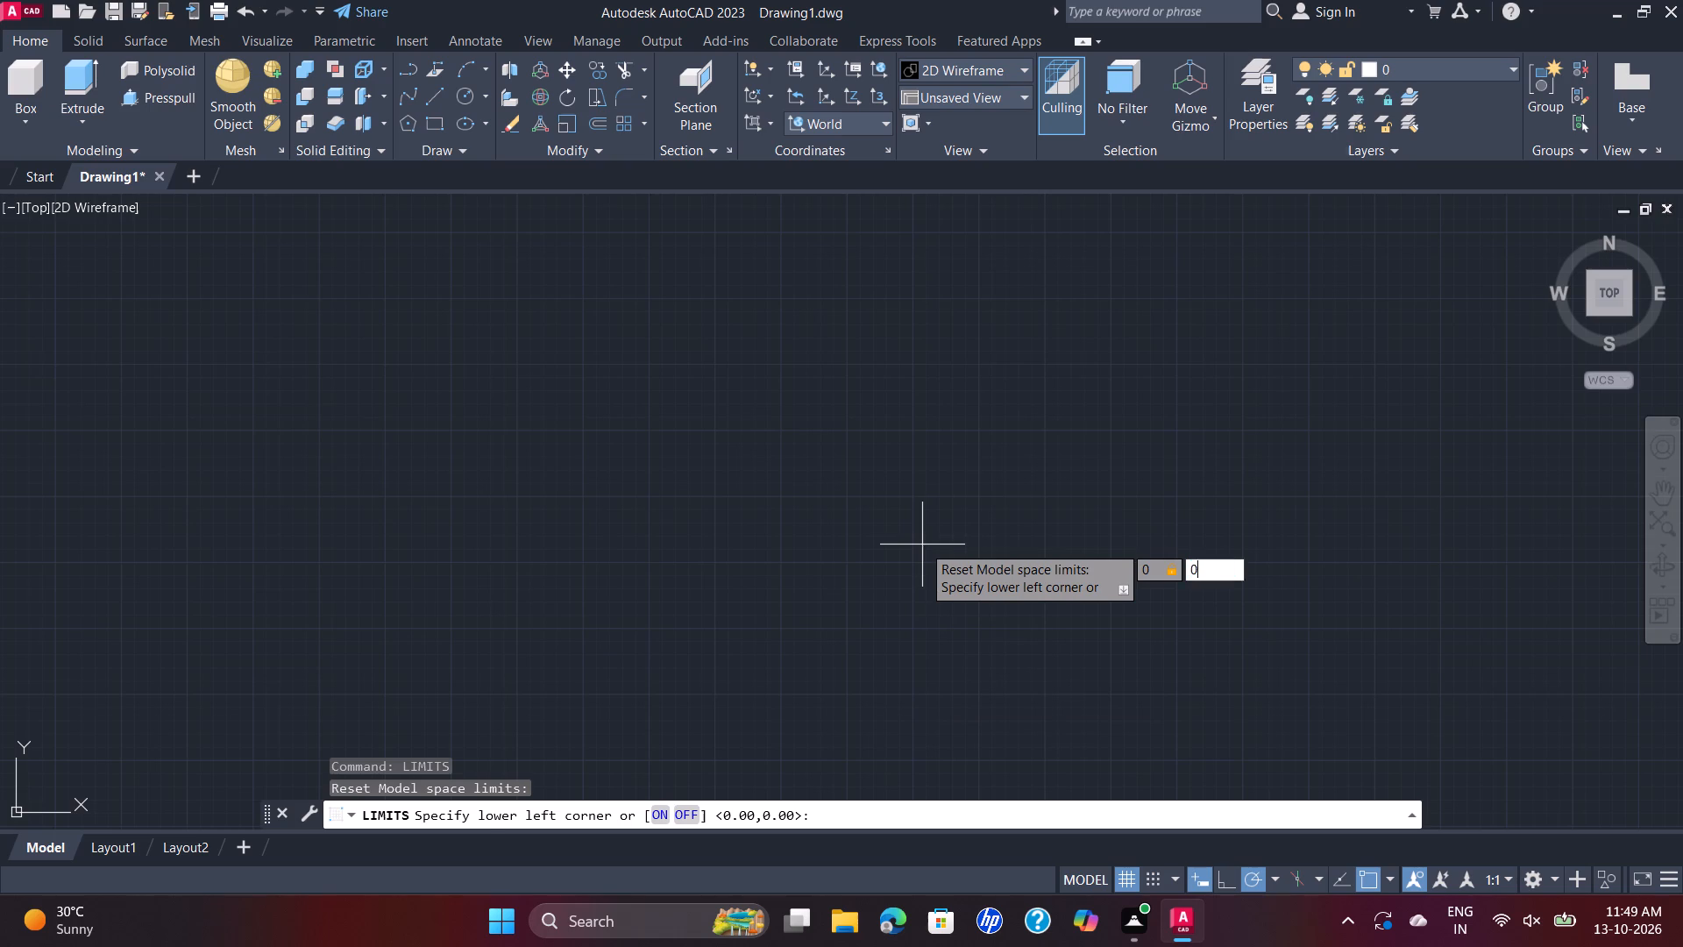
pyautogui.write('200')
pyautogui.press(',')
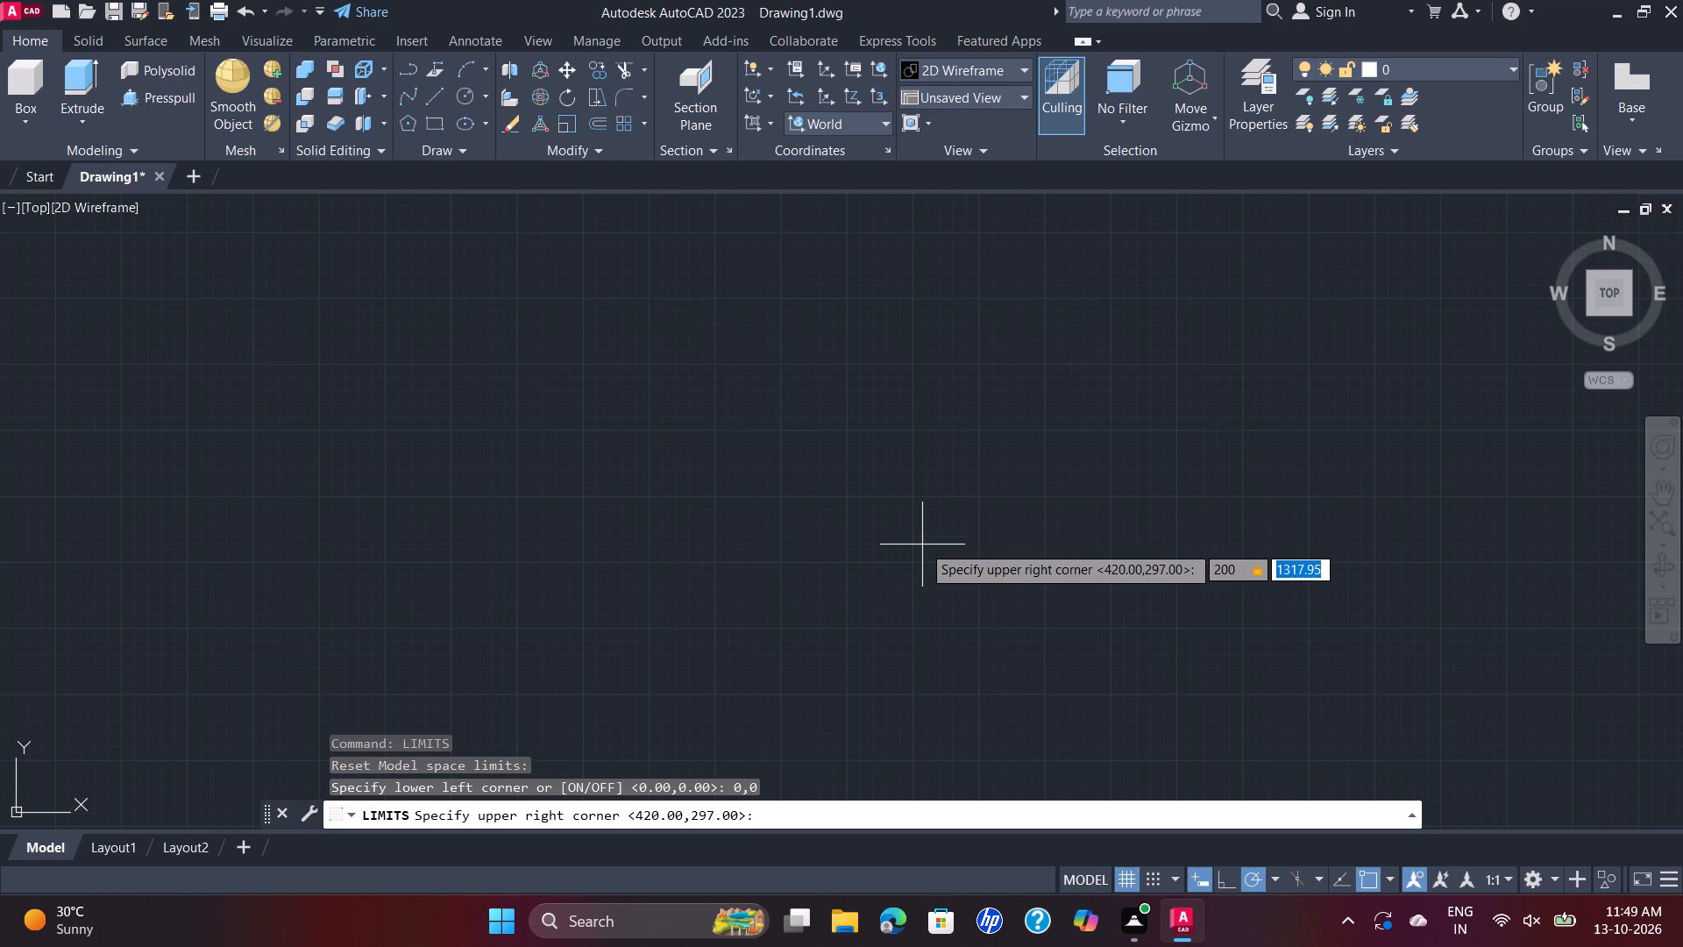
pyautogui.write('200')
pyautogui.press('Return')
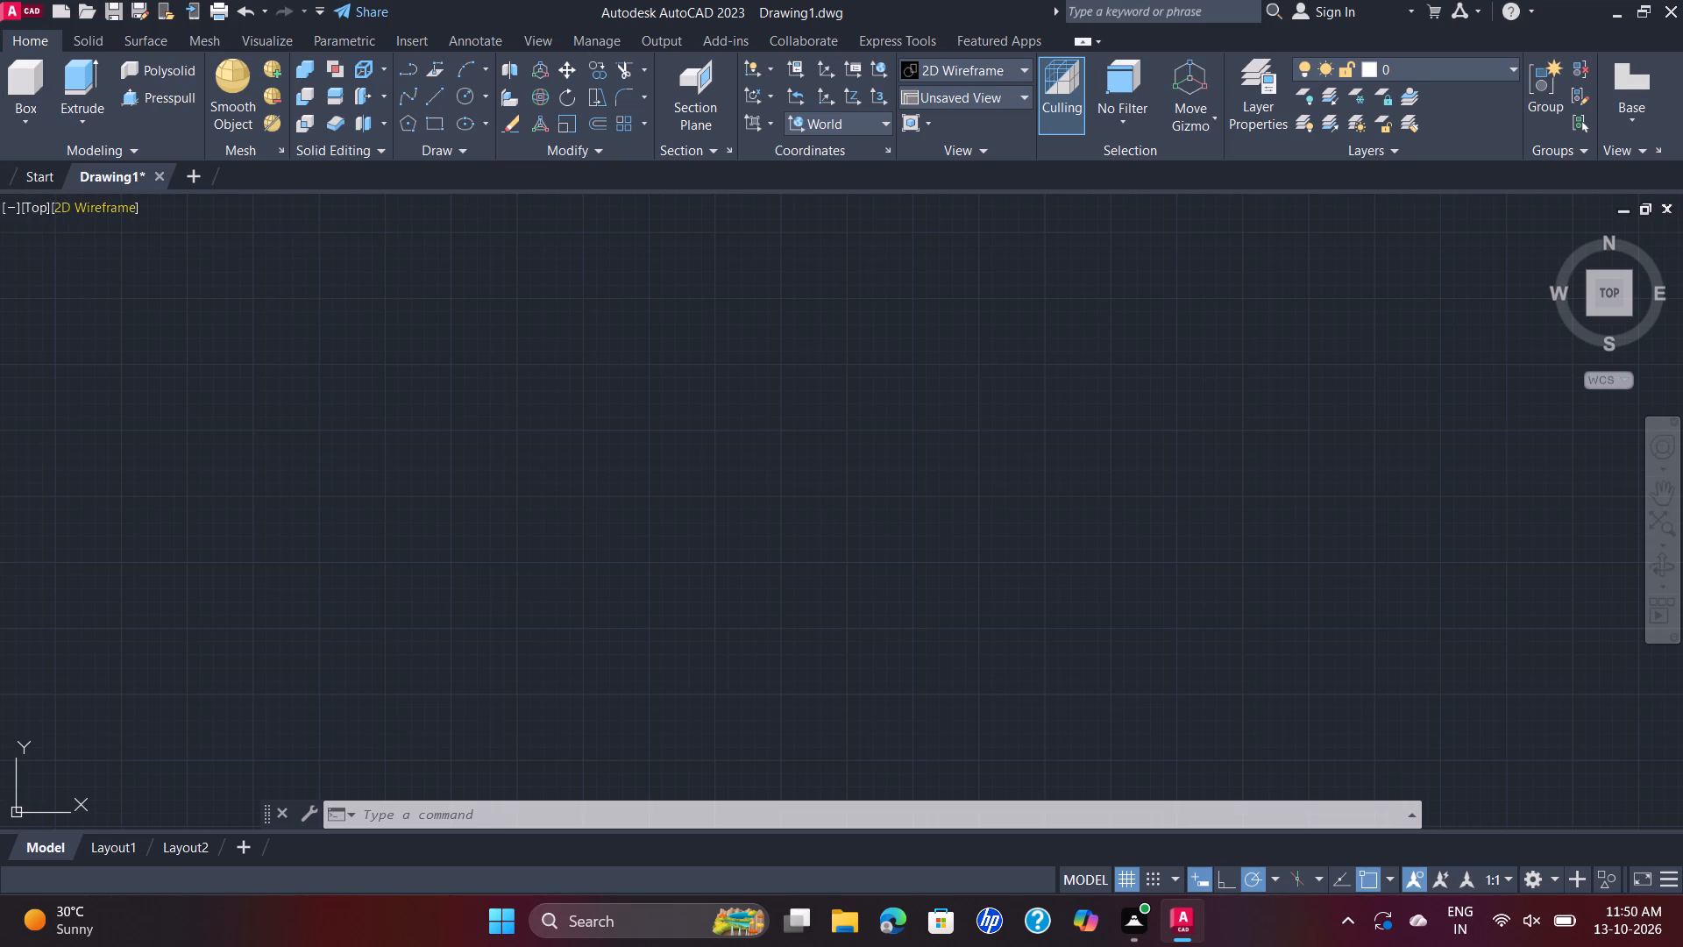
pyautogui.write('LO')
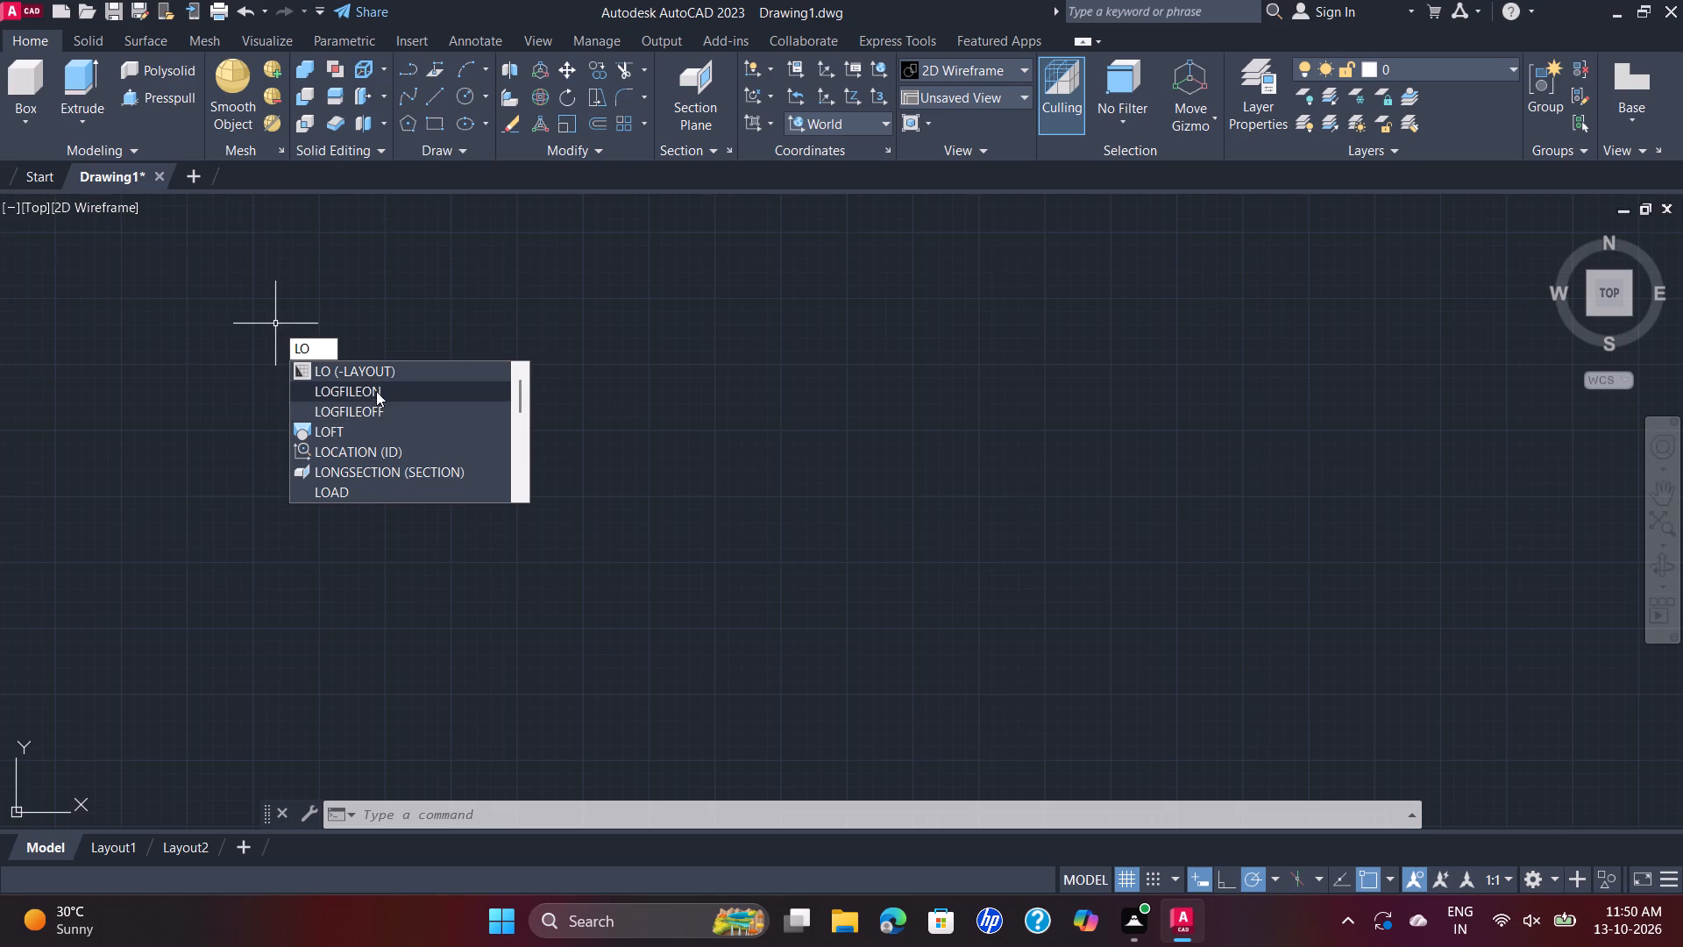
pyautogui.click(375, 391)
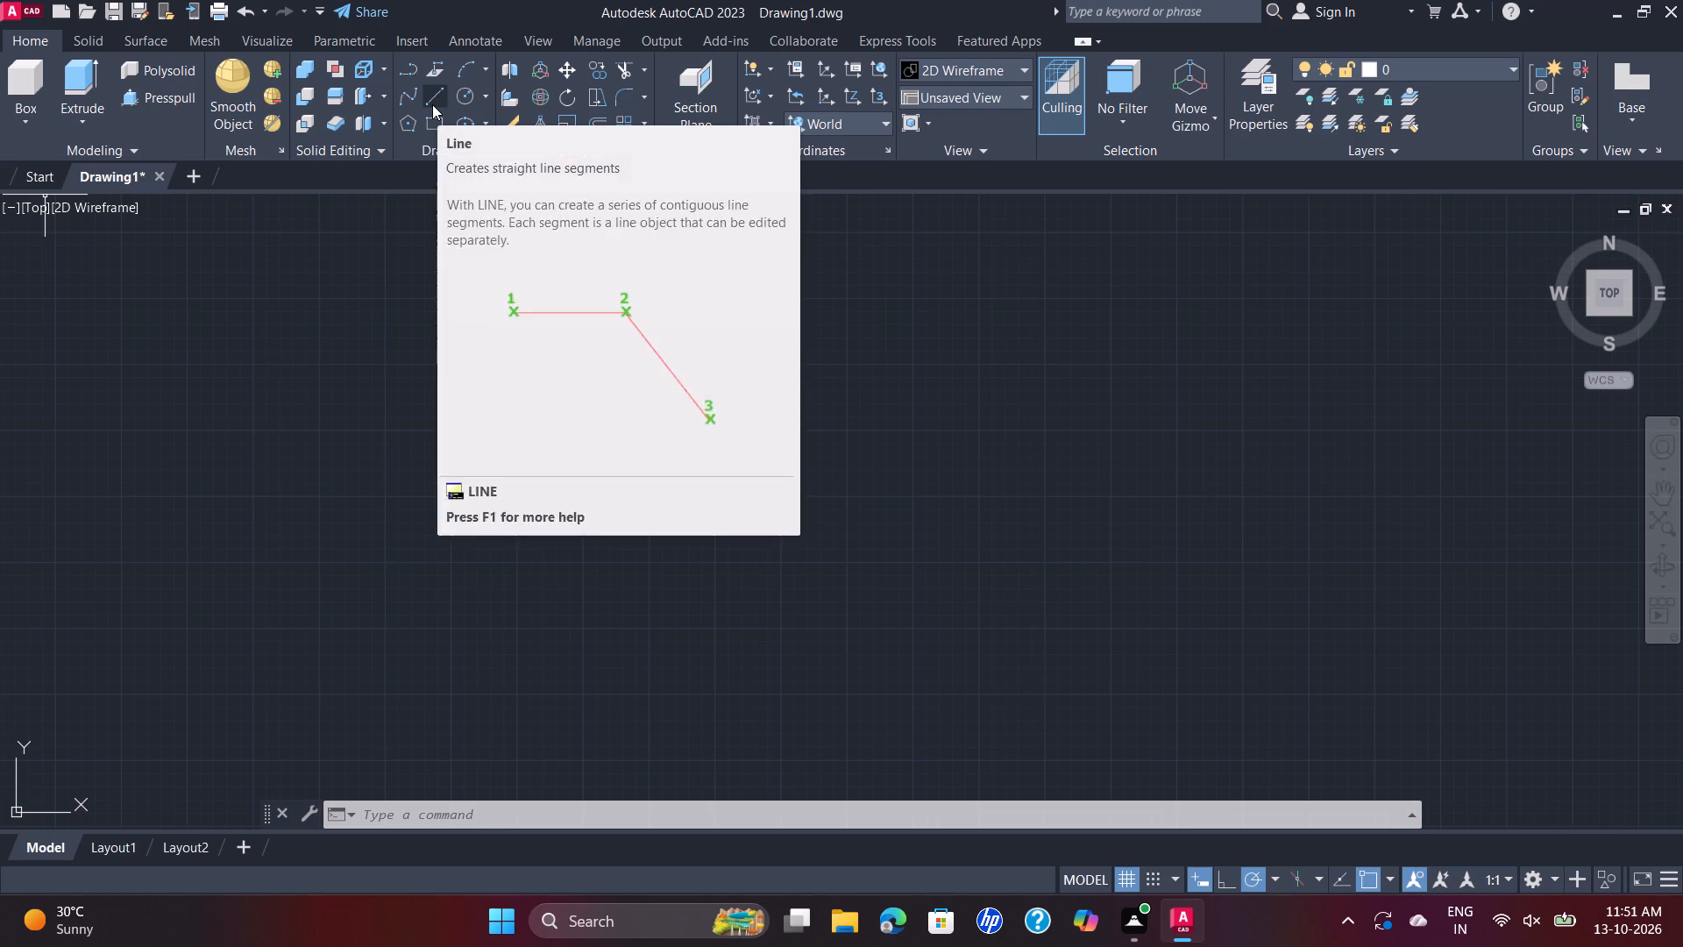
# Draw the base plate's closed rectangular outline with lines, 184 mm long and 82 mm wide.
pyautogui.click(432, 104)
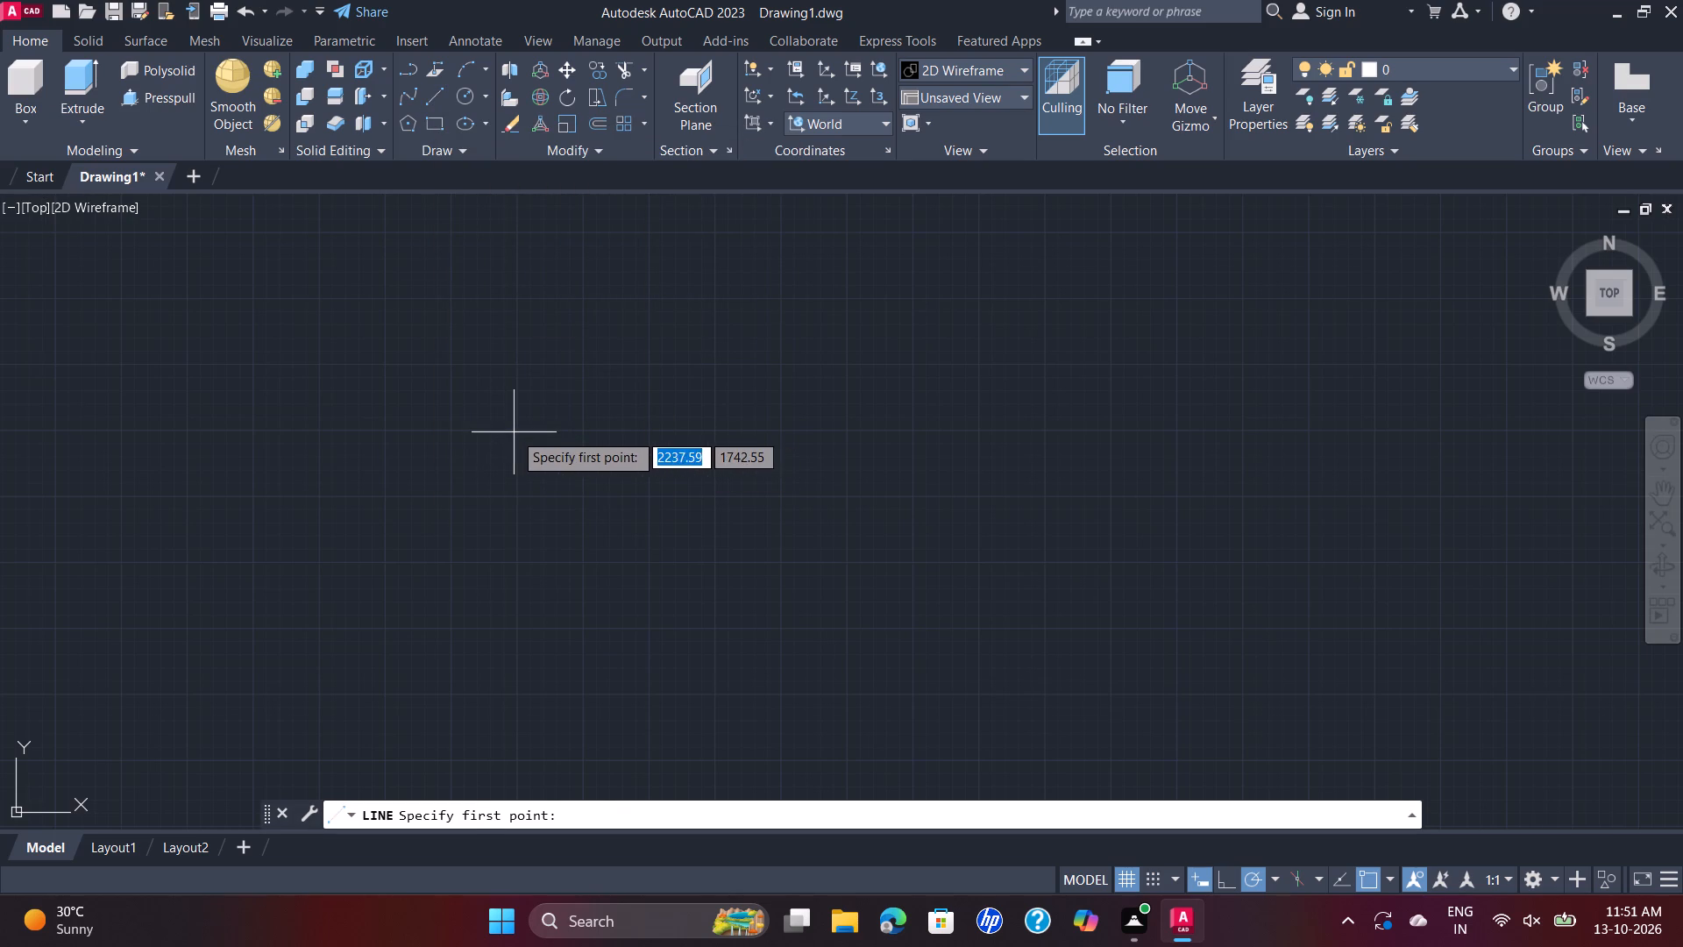
pyautogui.click(515, 432)
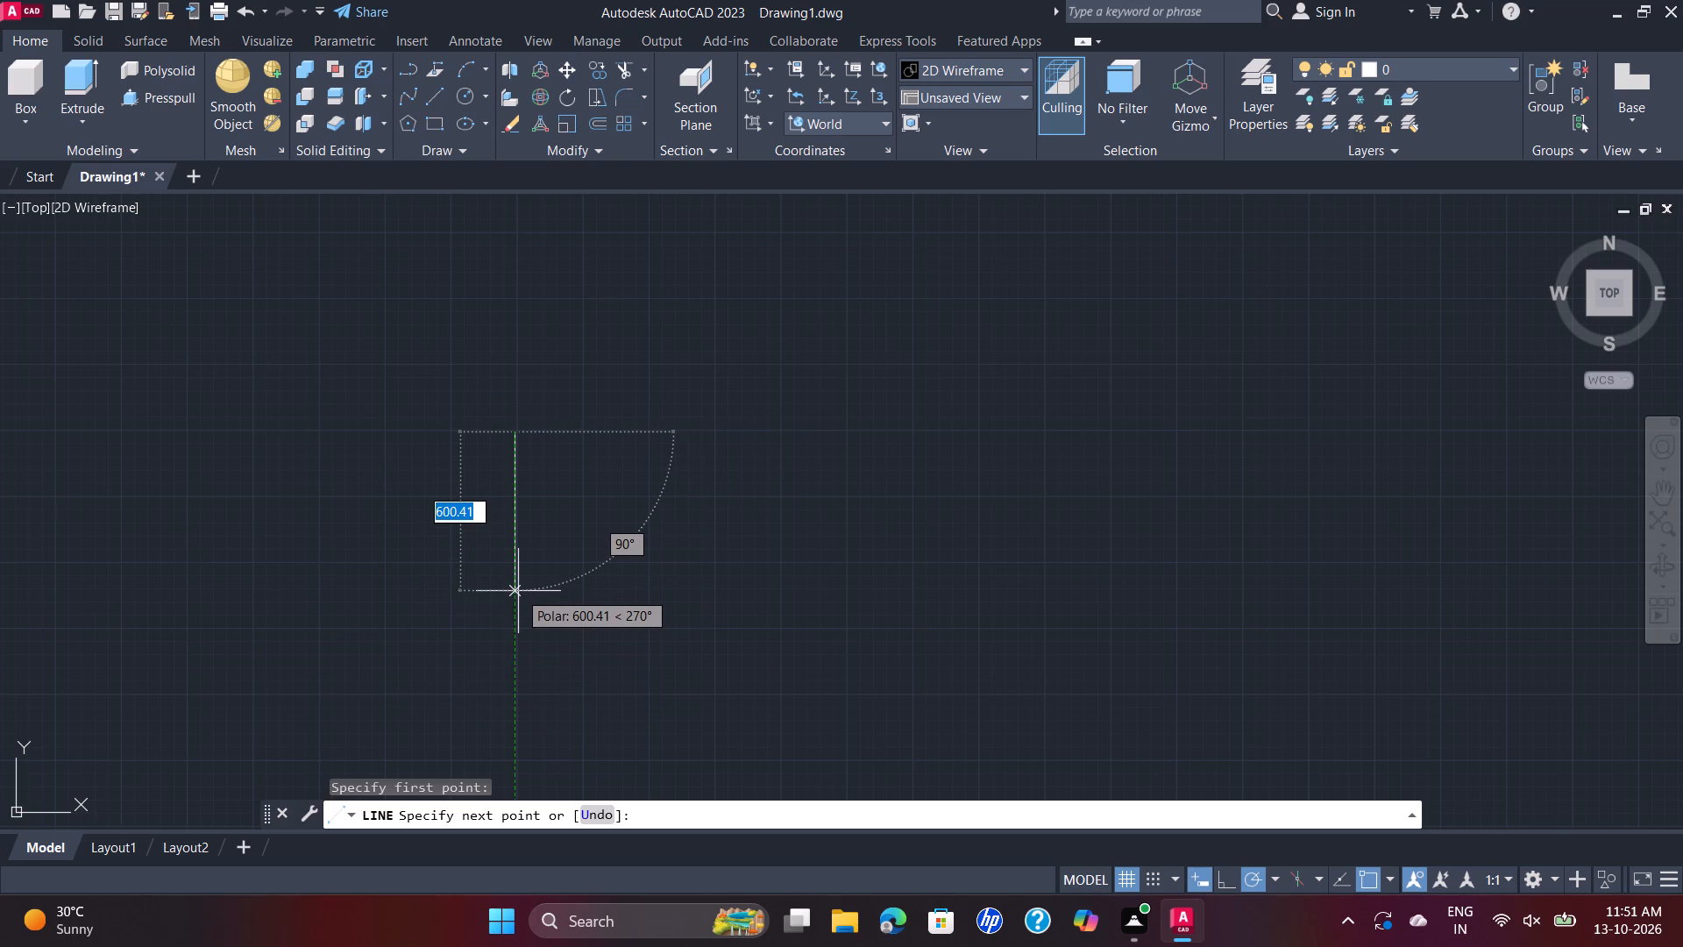
pyautogui.write('82')
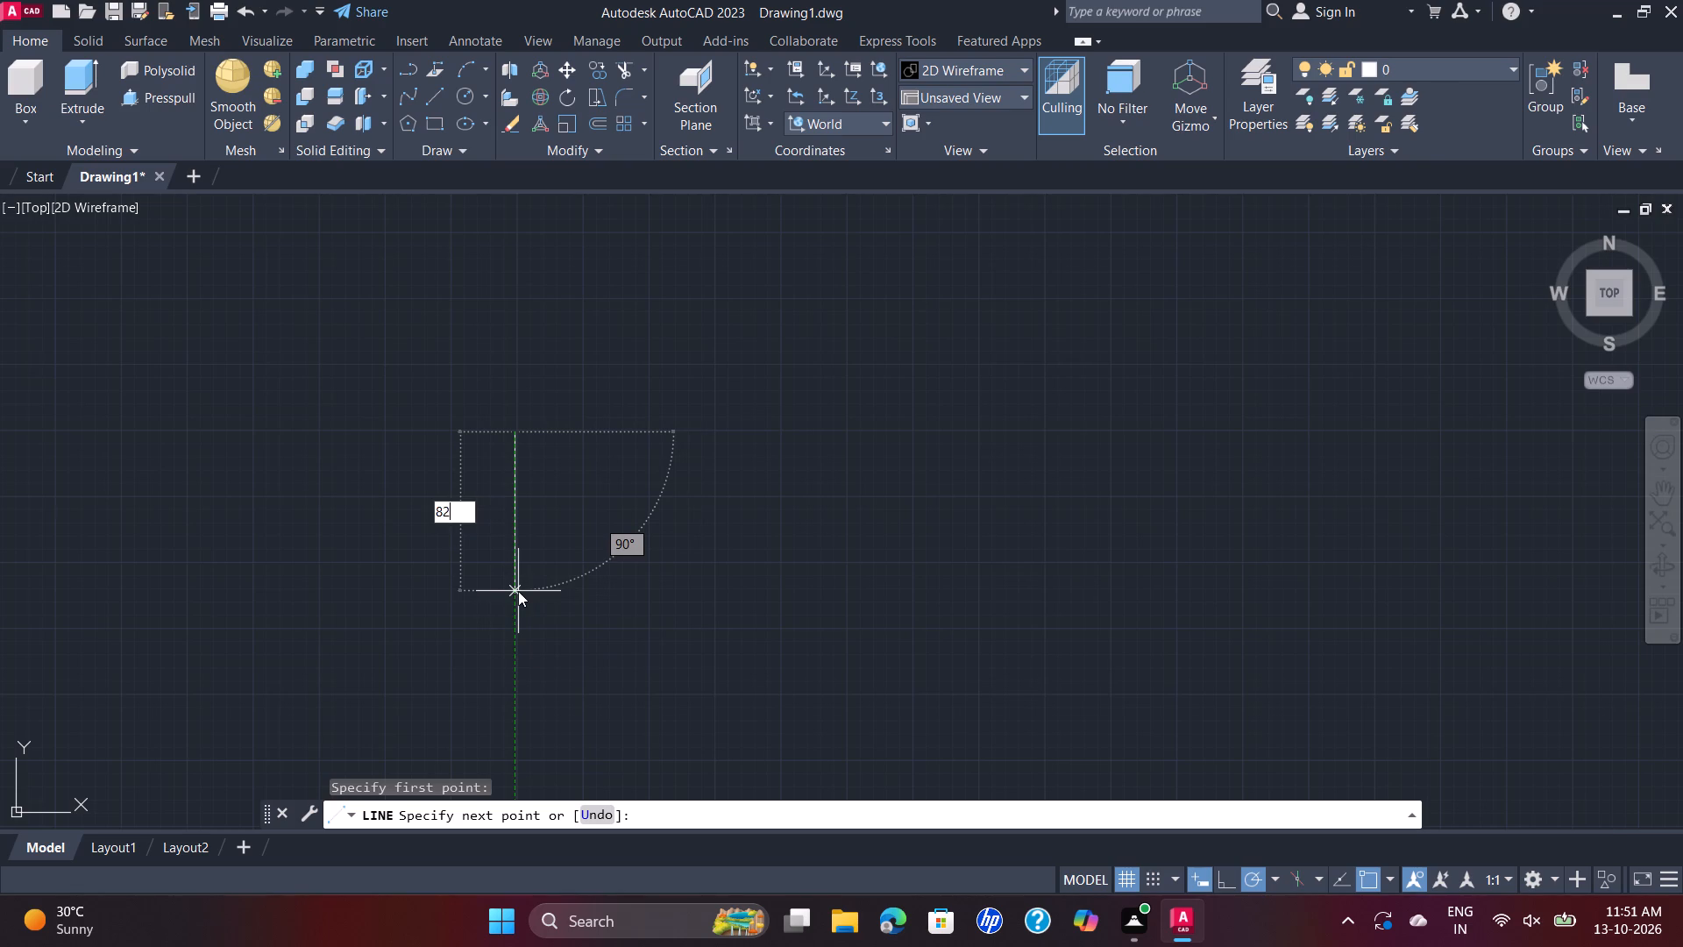
pyautogui.press('Return')
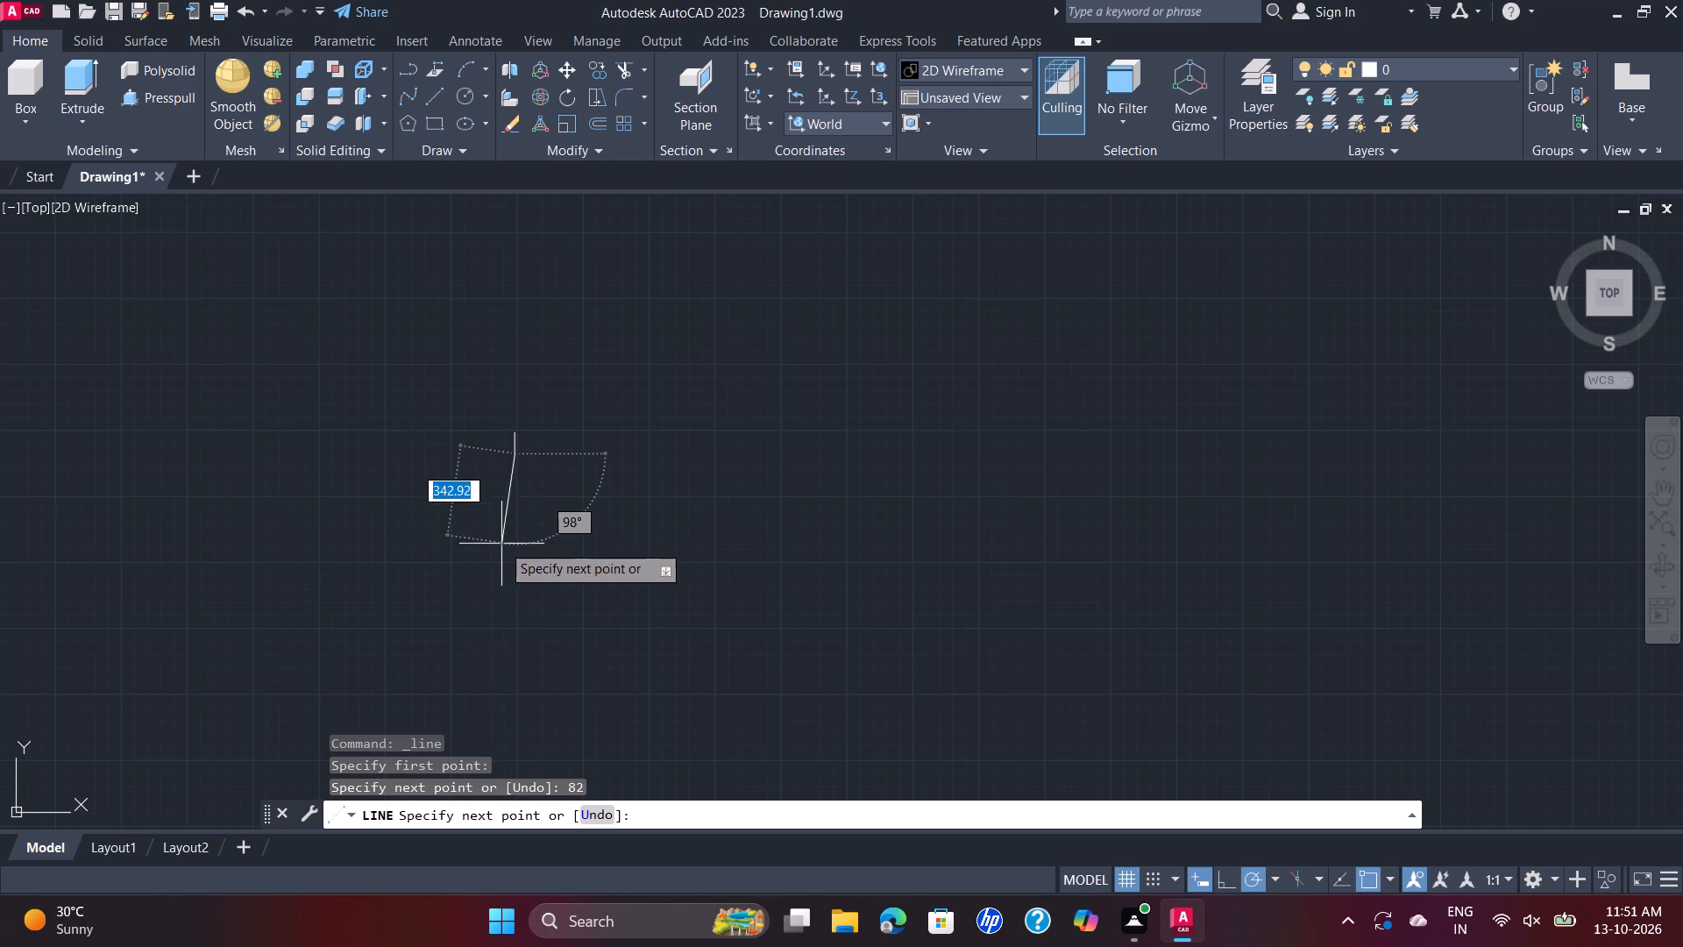
pyautogui.scroll(5, 519, 445)
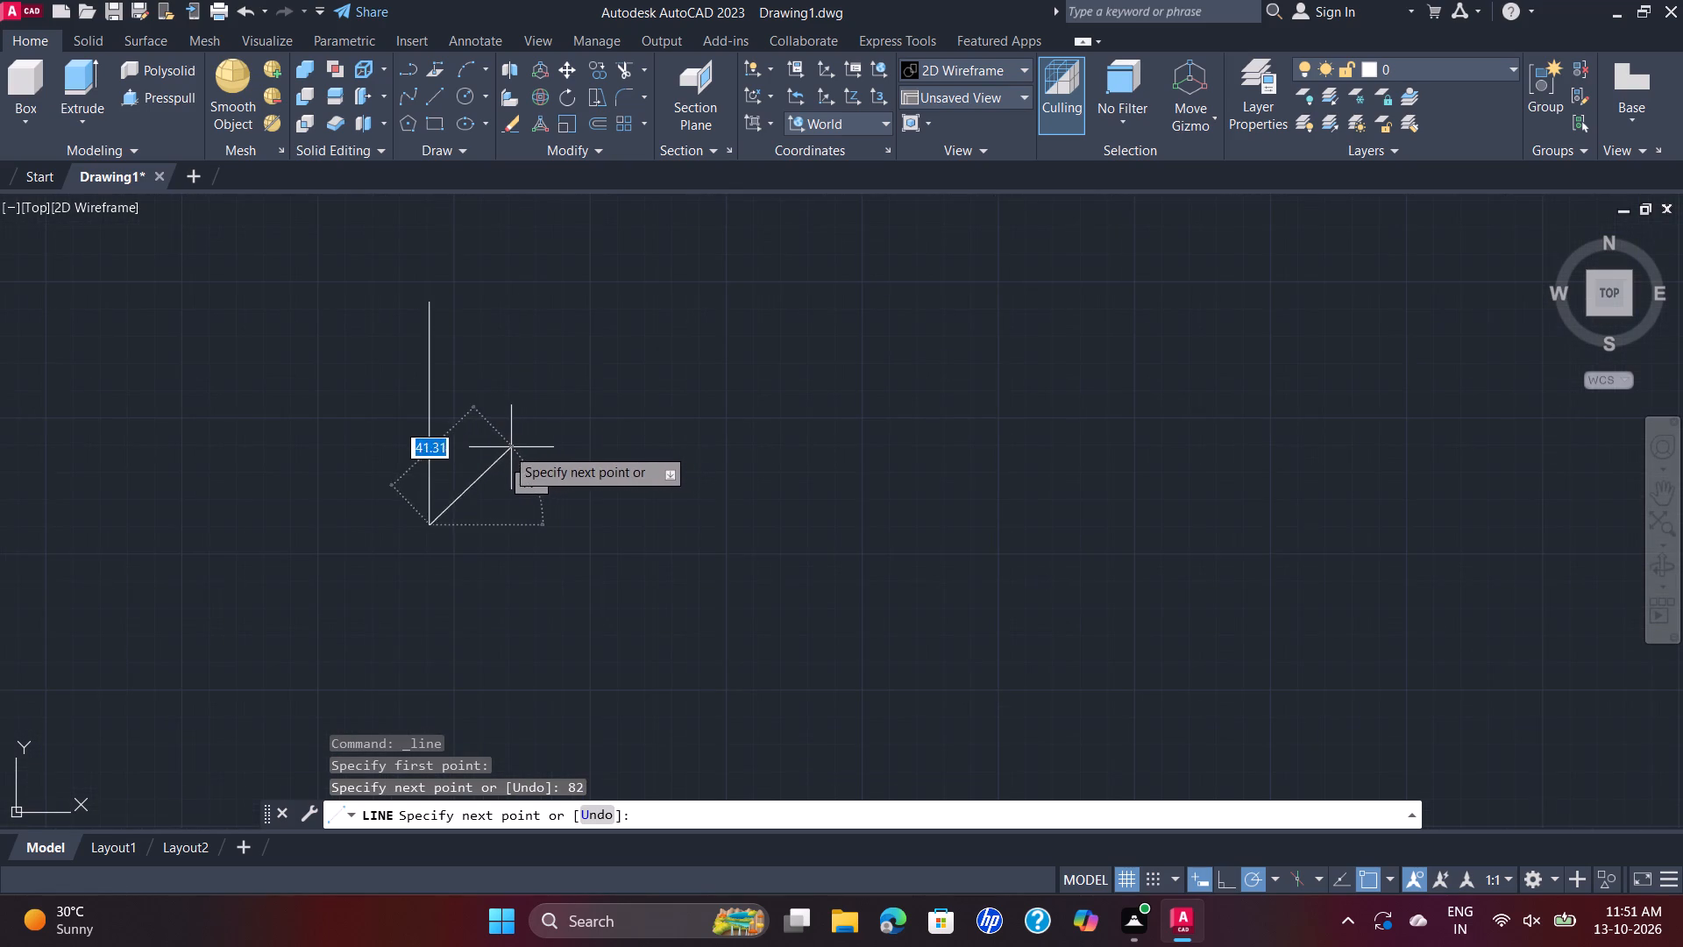
pyautogui.scroll(1, 427, 415)
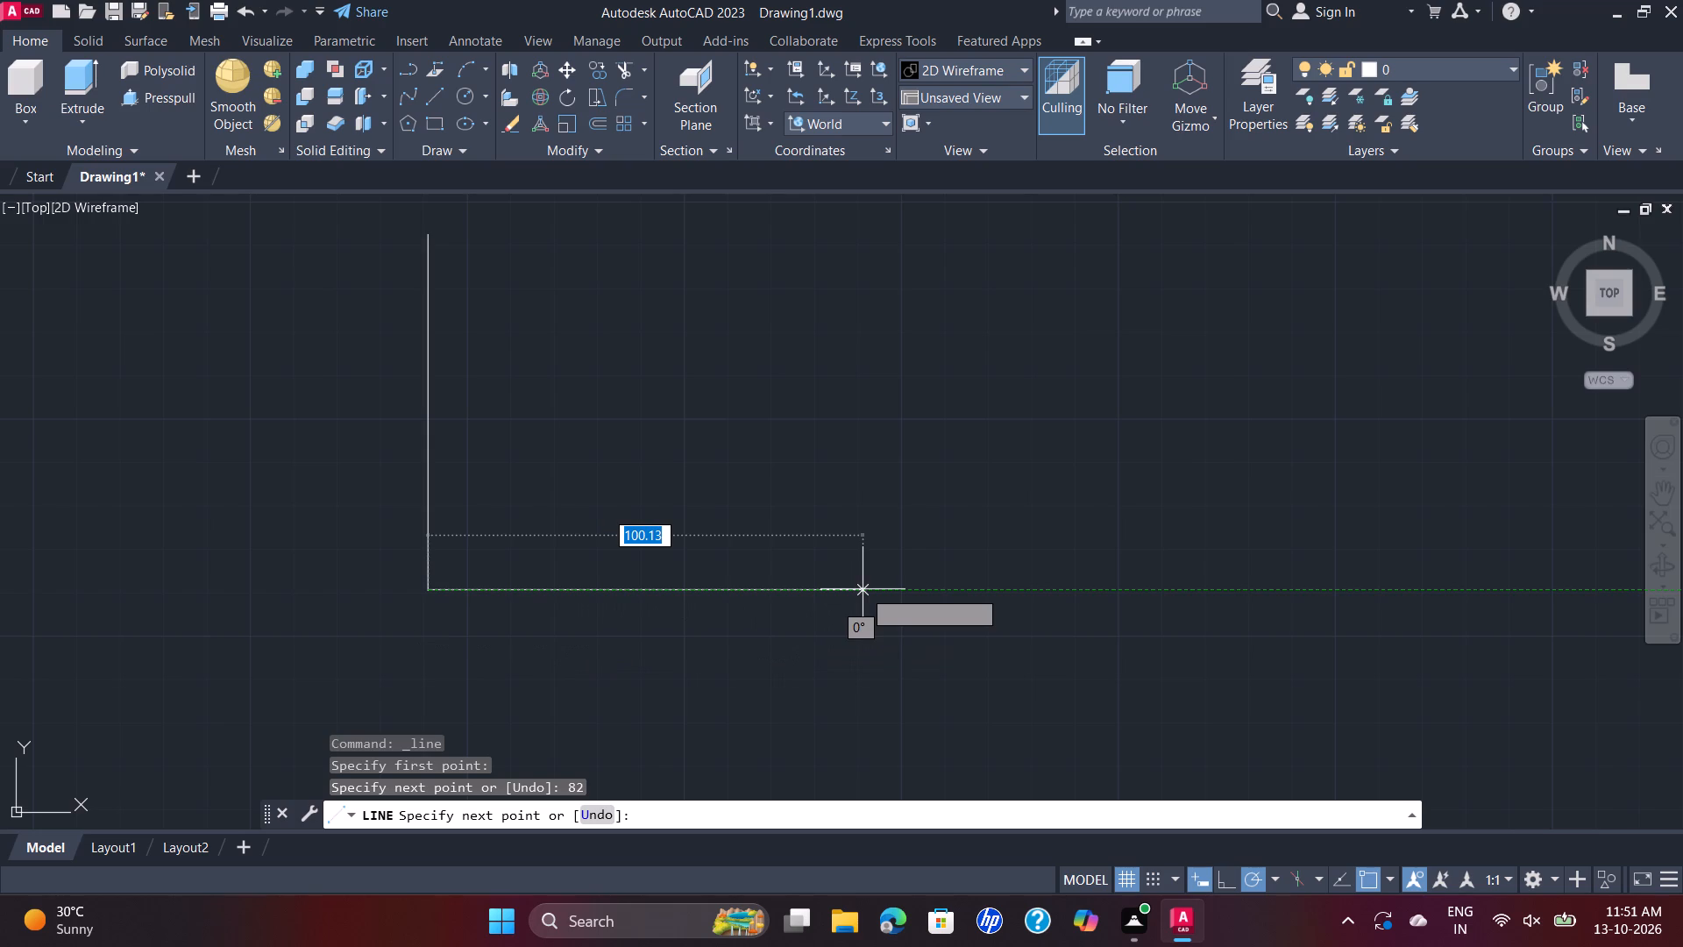
pyautogui.write('184')
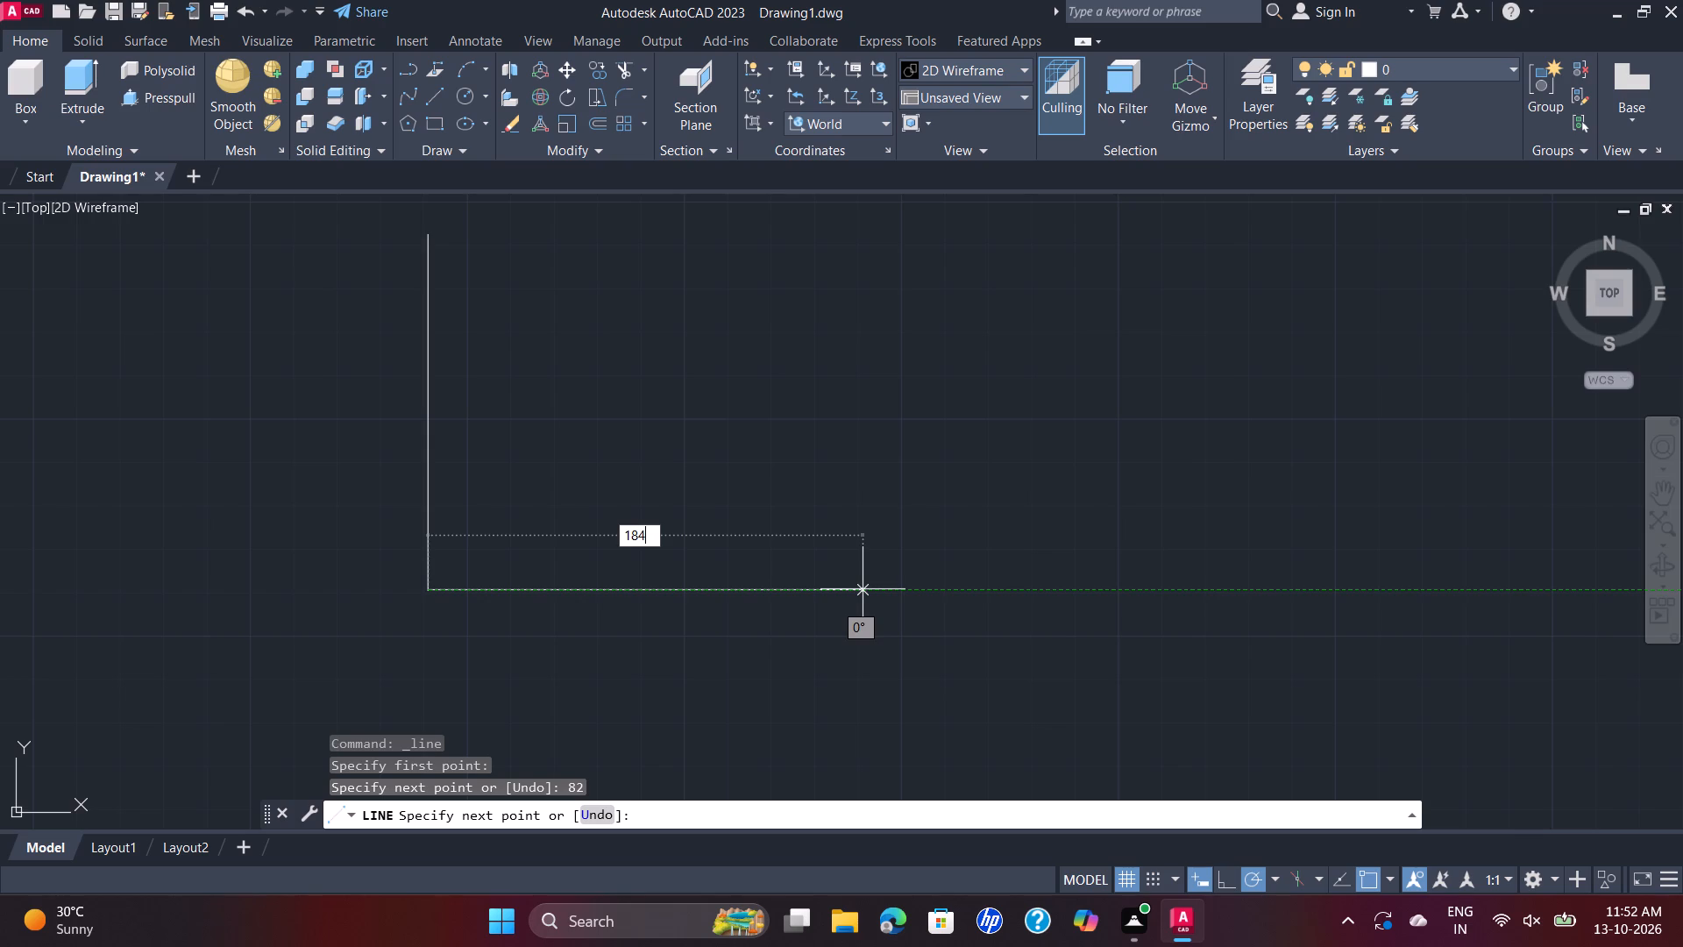
pyautogui.press('Return')
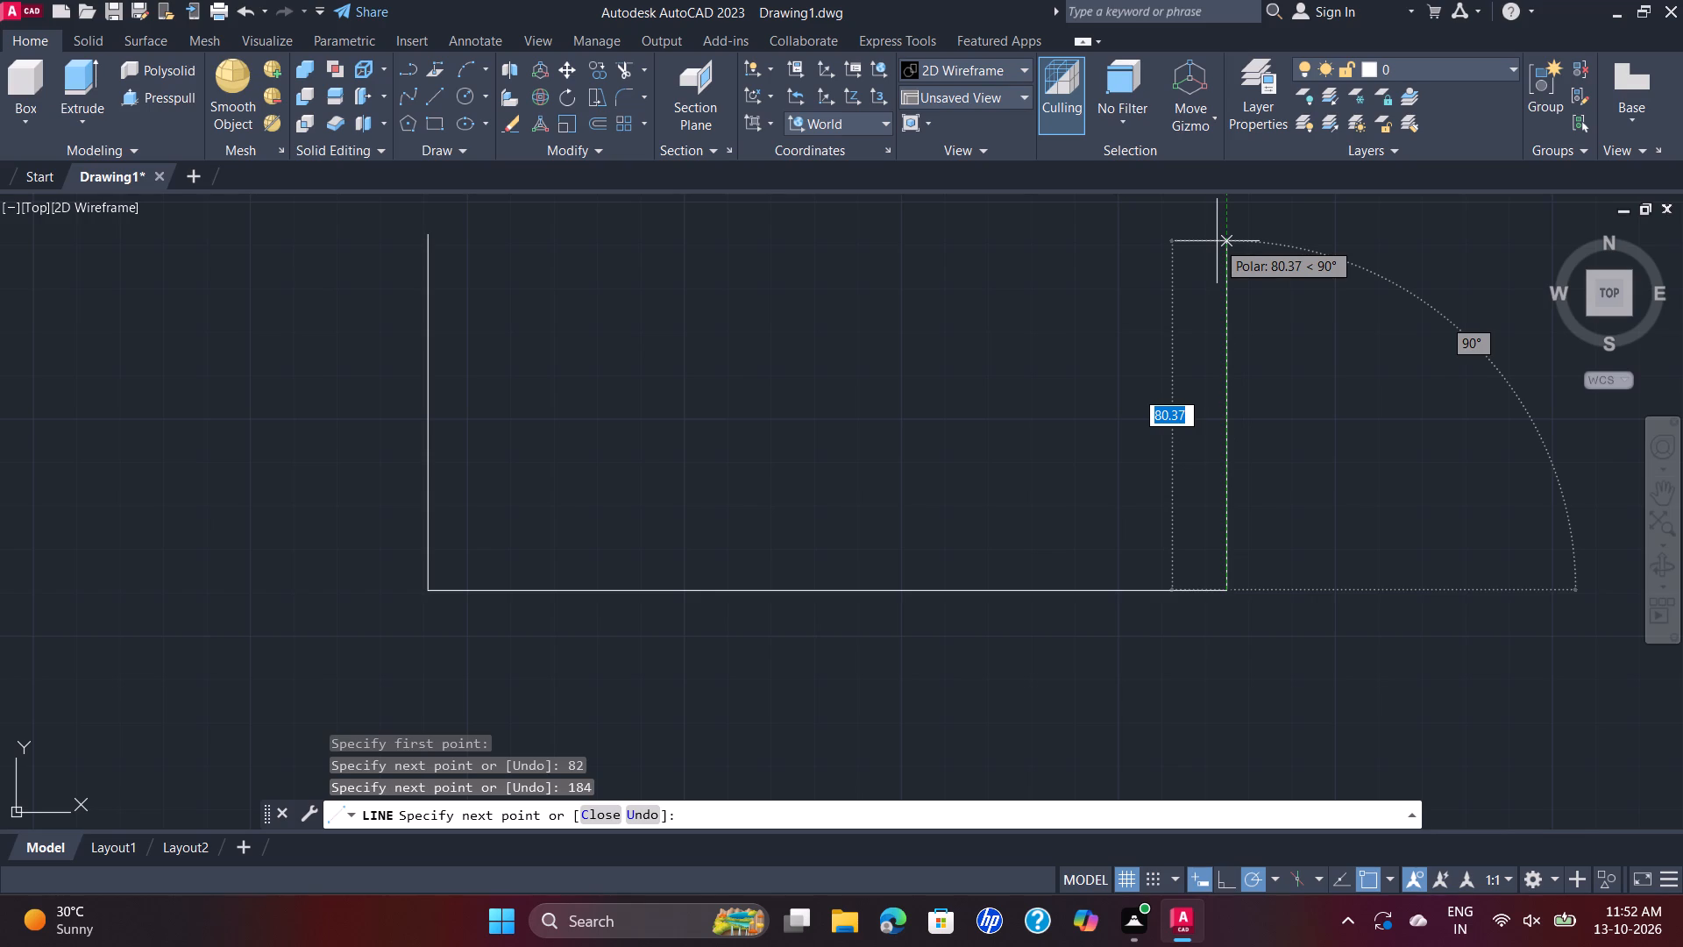
pyautogui.write('82')
pyautogui.press('Return')
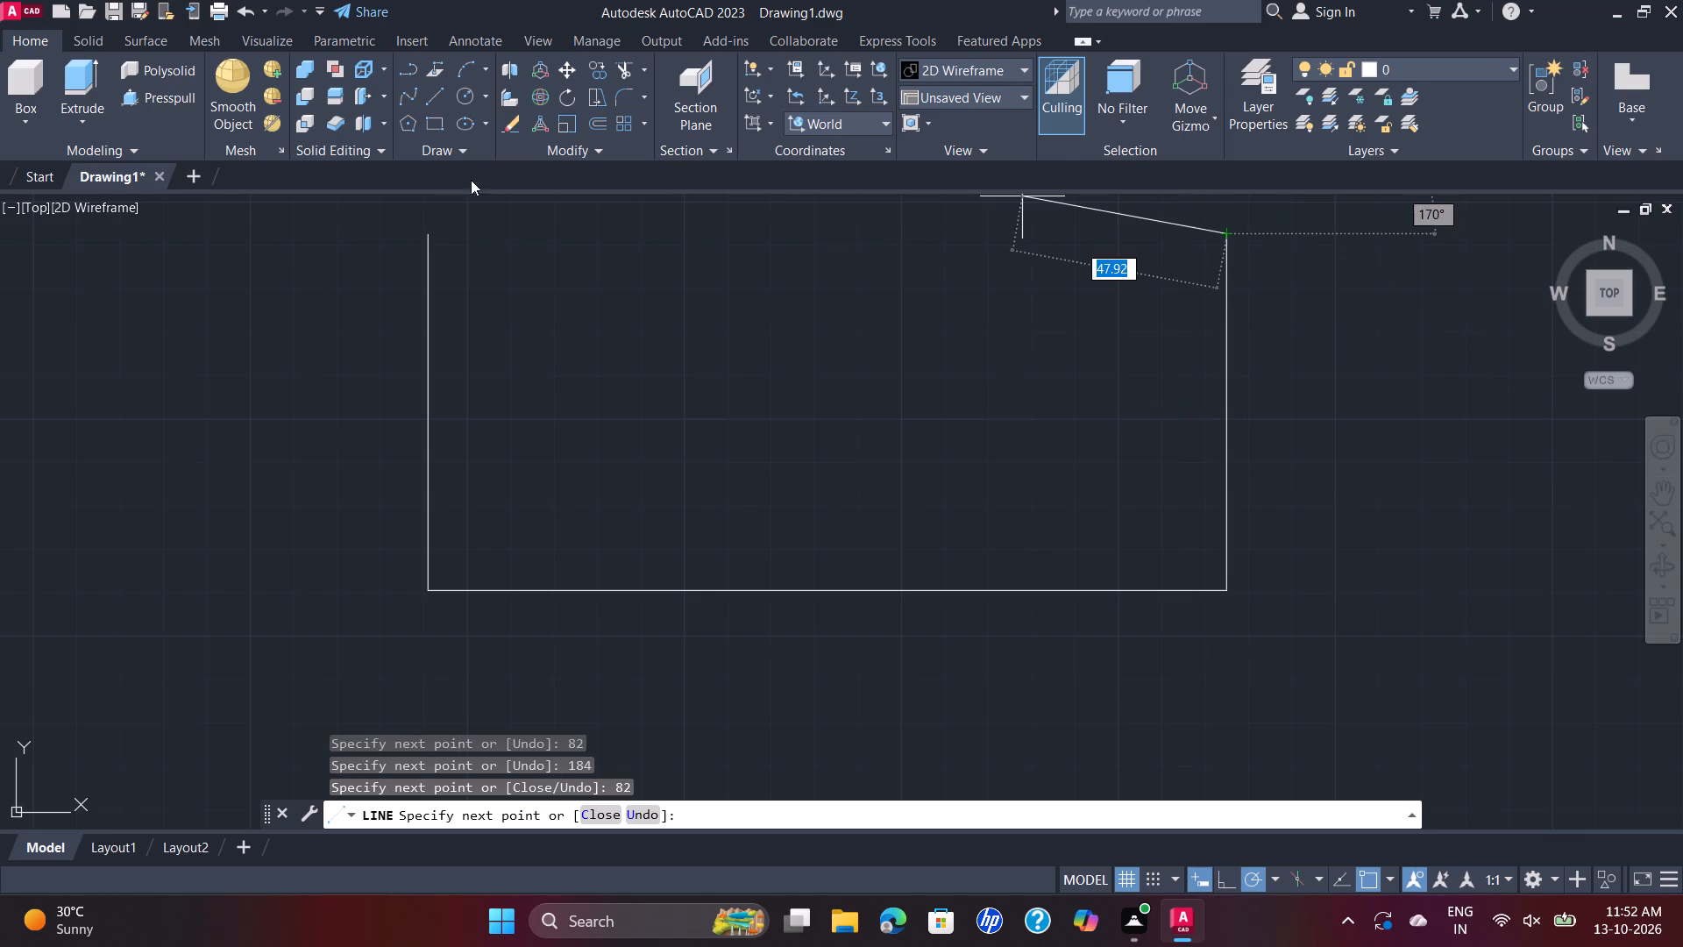
pyautogui.click(430, 237)
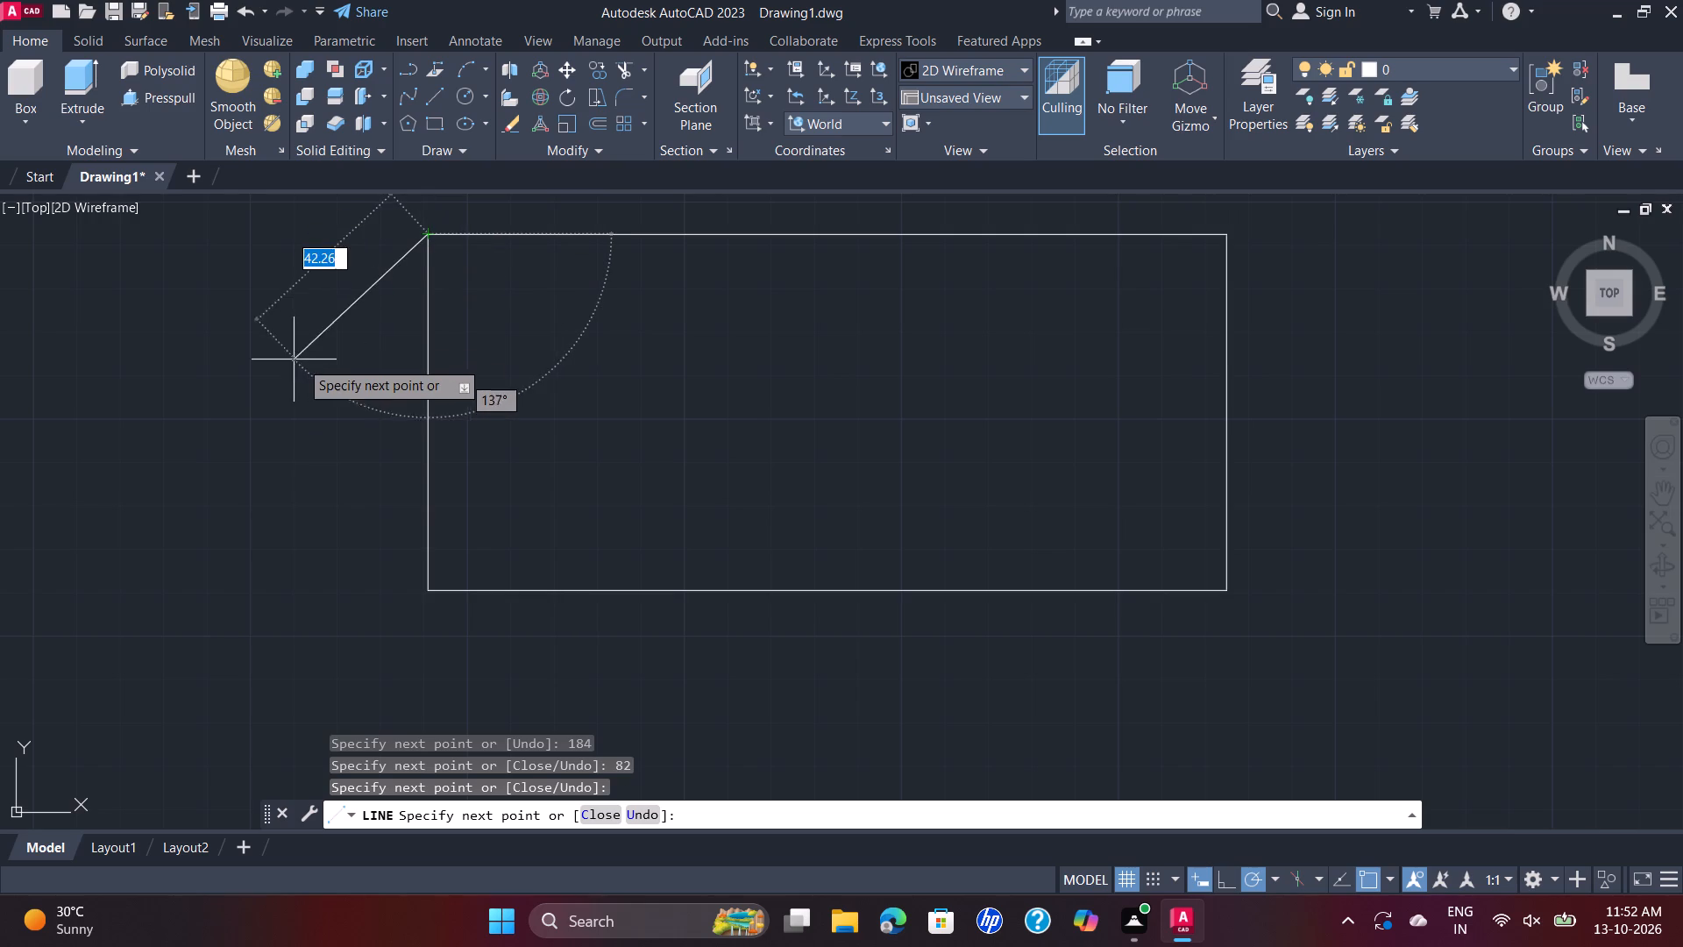
pyautogui.press('Escape')
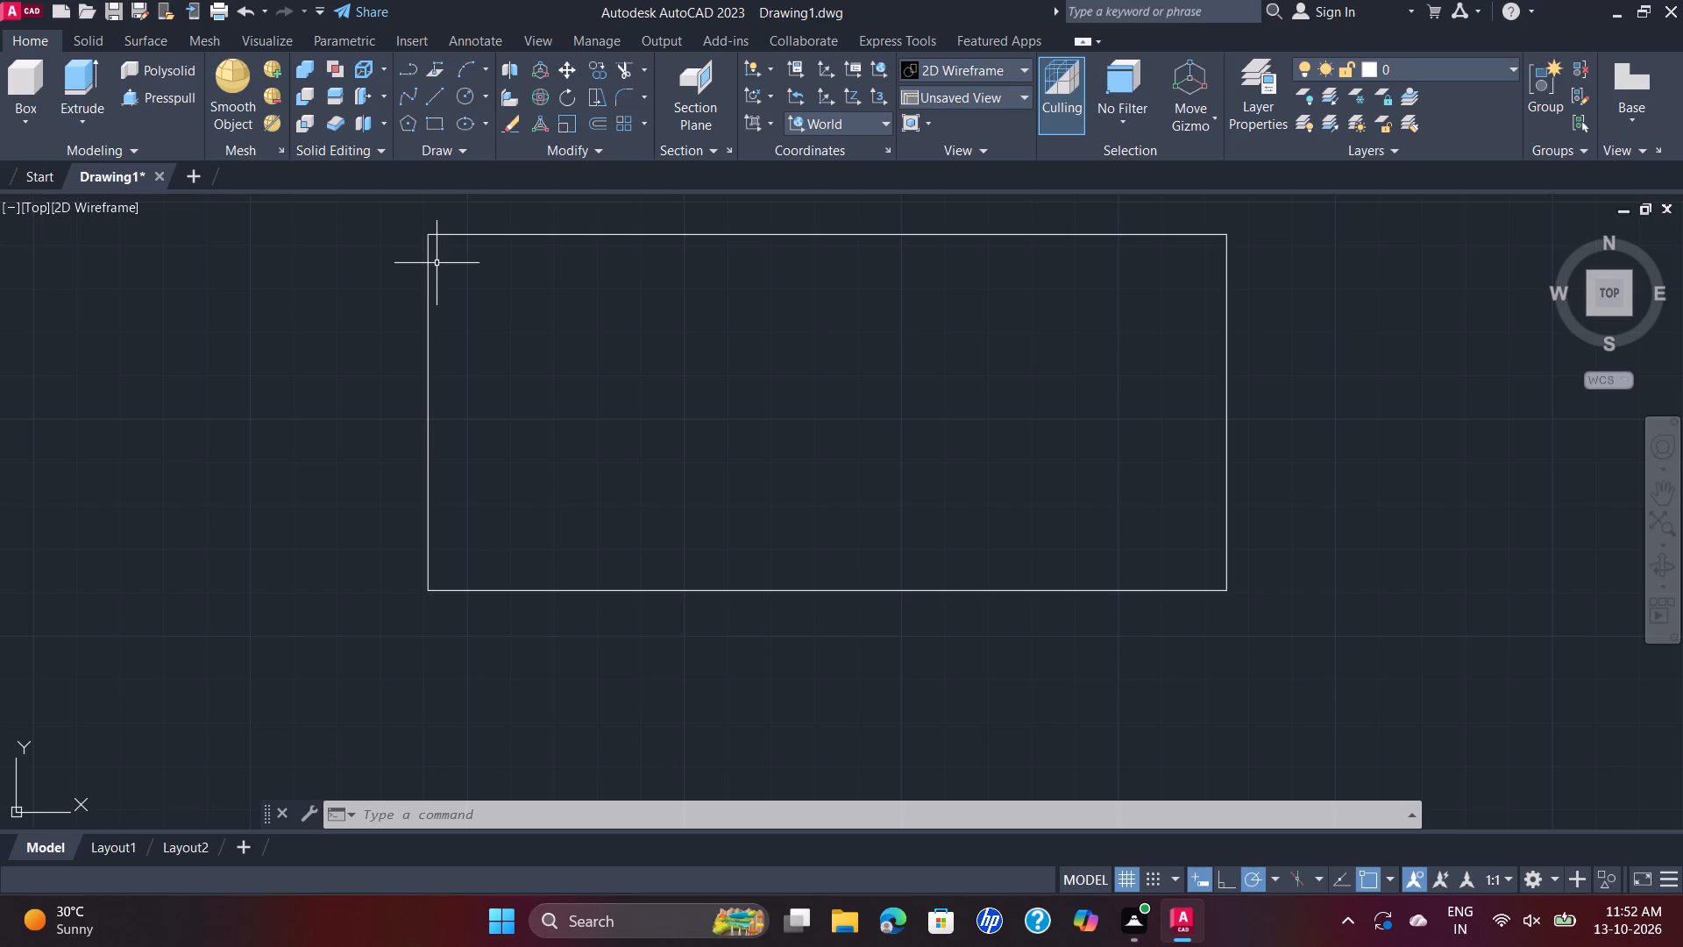
# Fillet the two corners at the left end of the base rectangle with a radius of 6 mm.
pyautogui.press('f')
pyautogui.press('Return')
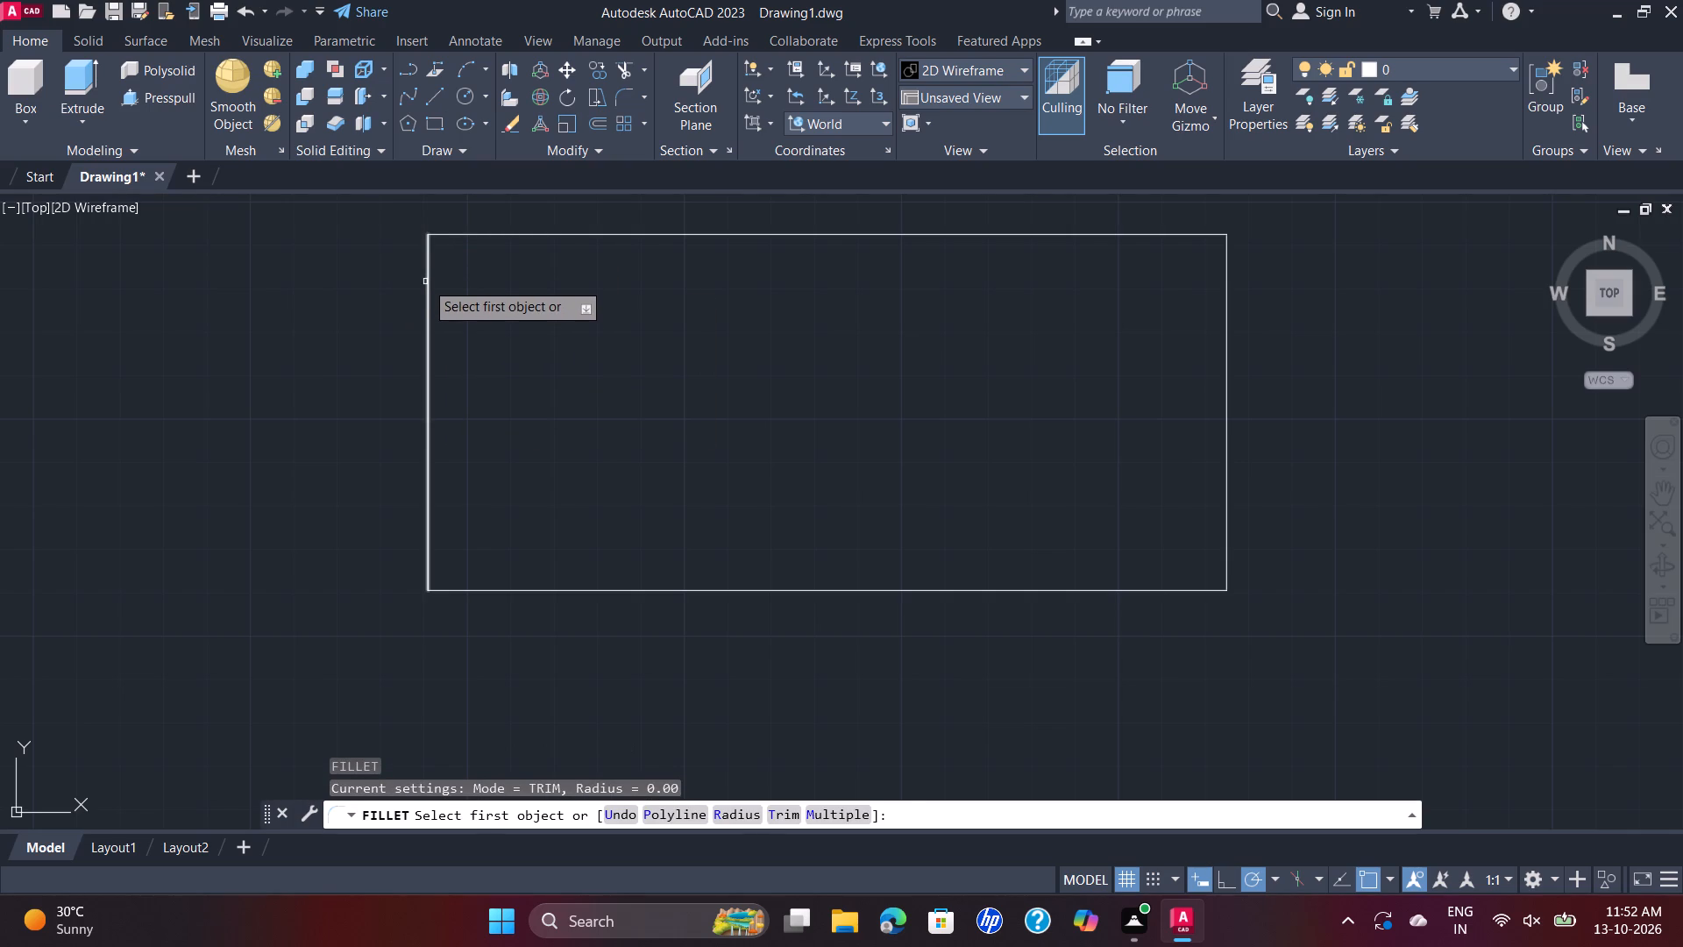
pyautogui.click(427, 281)
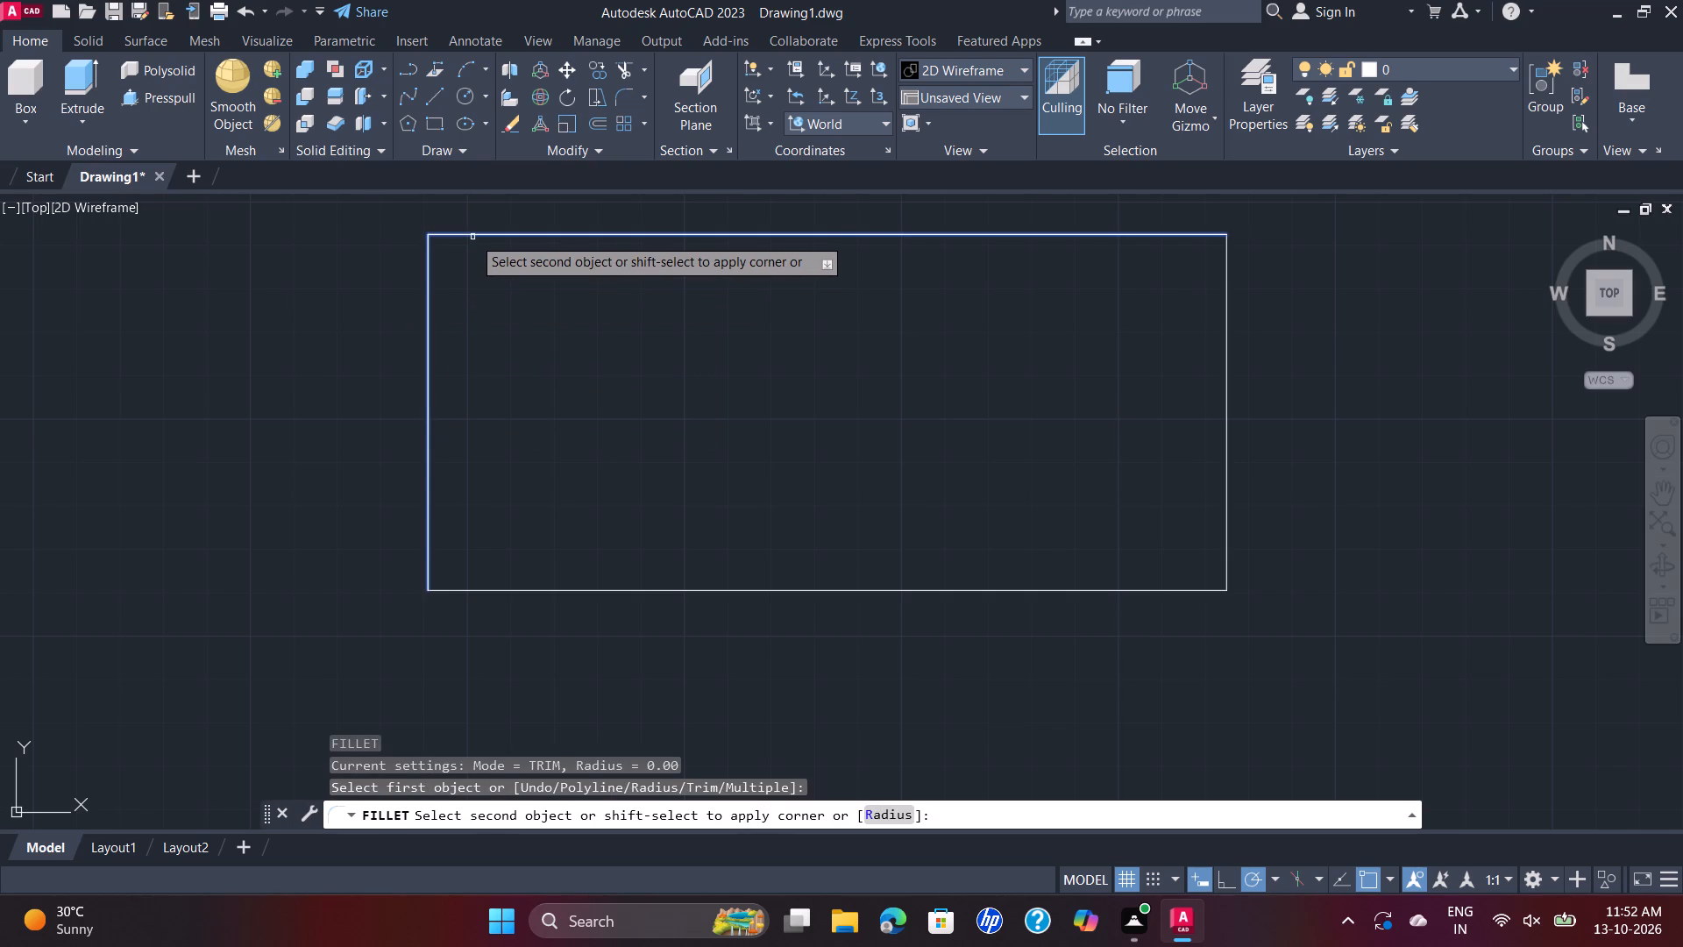
pyautogui.click(906, 817)
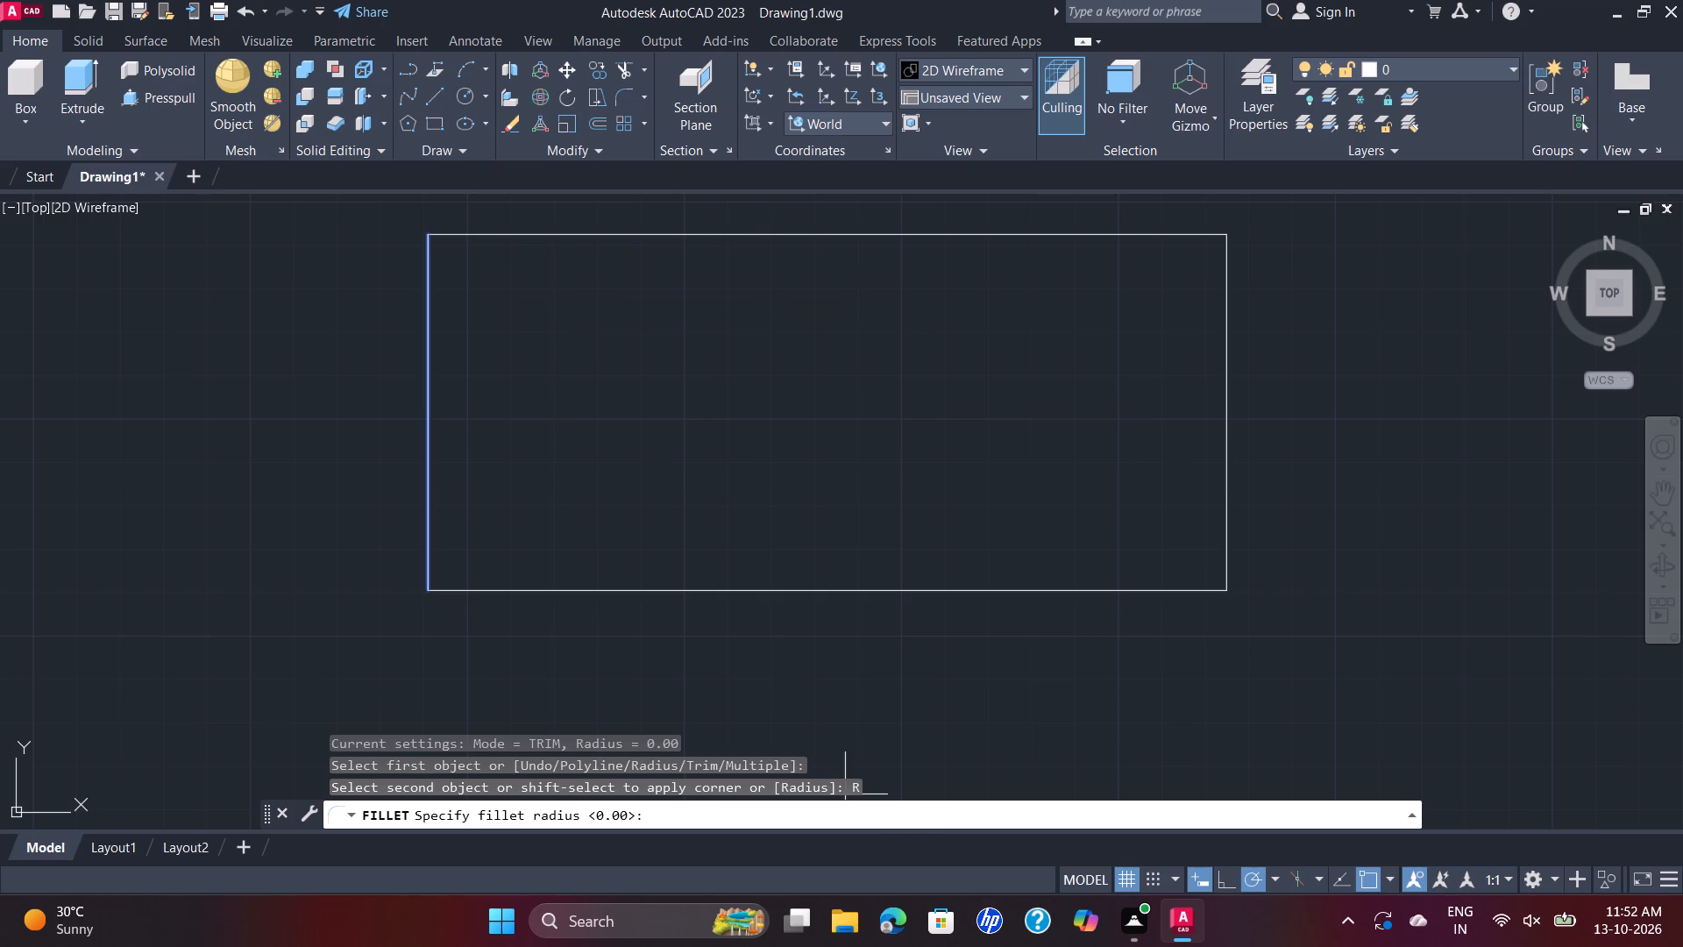
pyautogui.press('6')
pyautogui.press('Return')
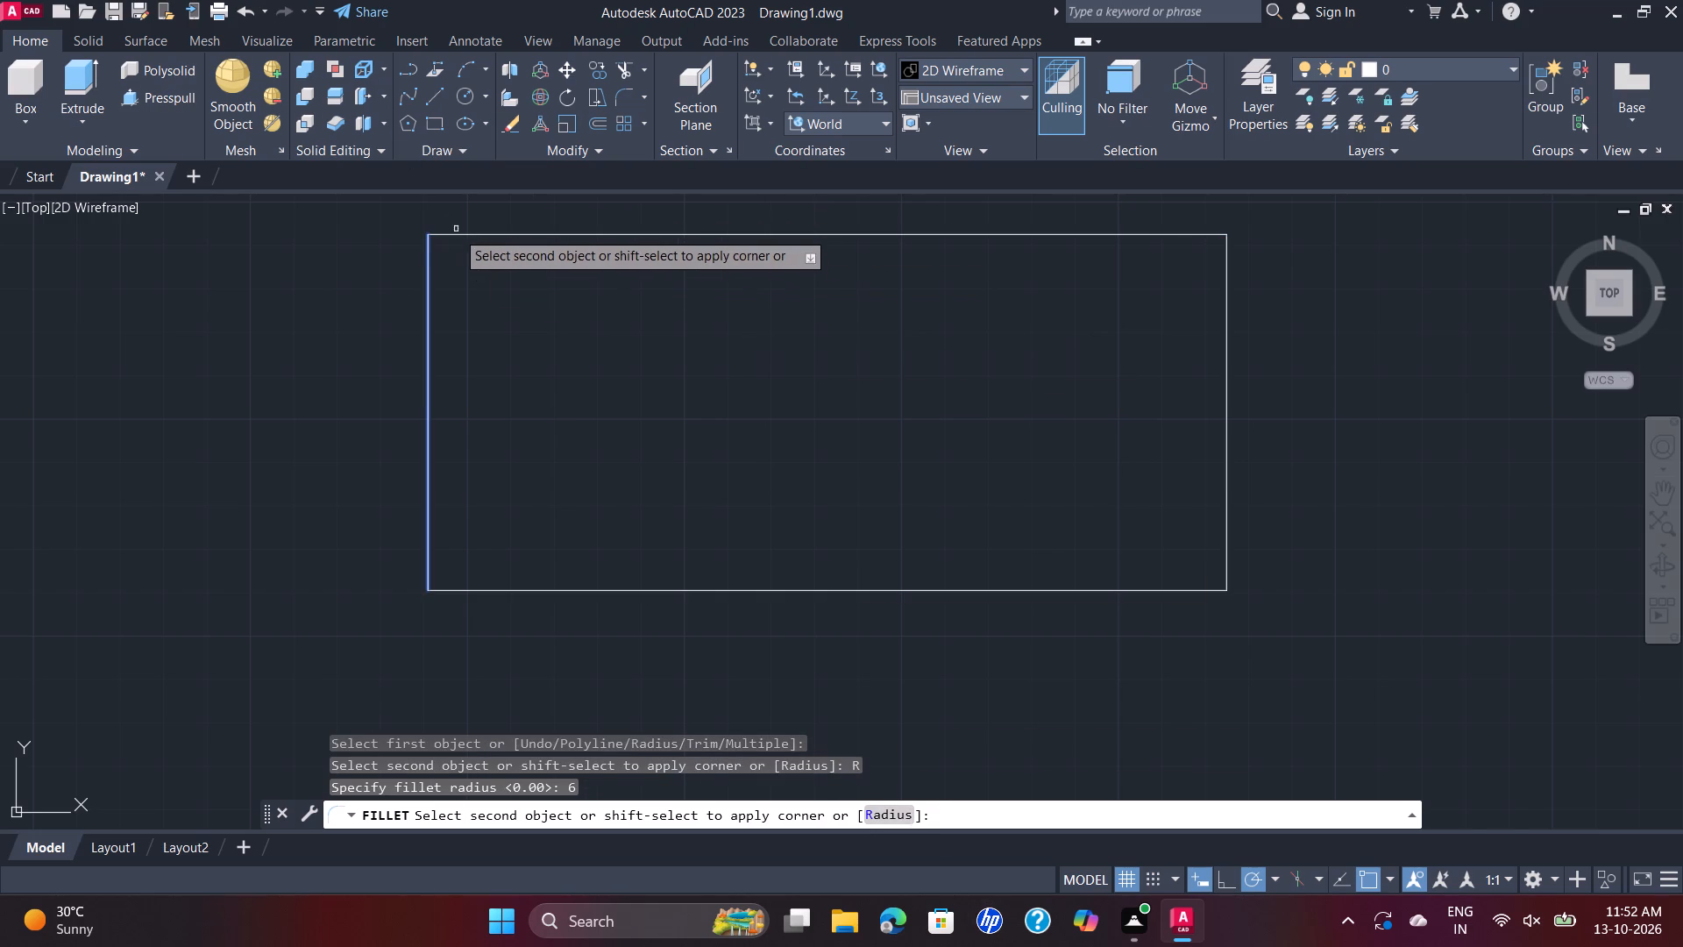
pyautogui.click(465, 234)
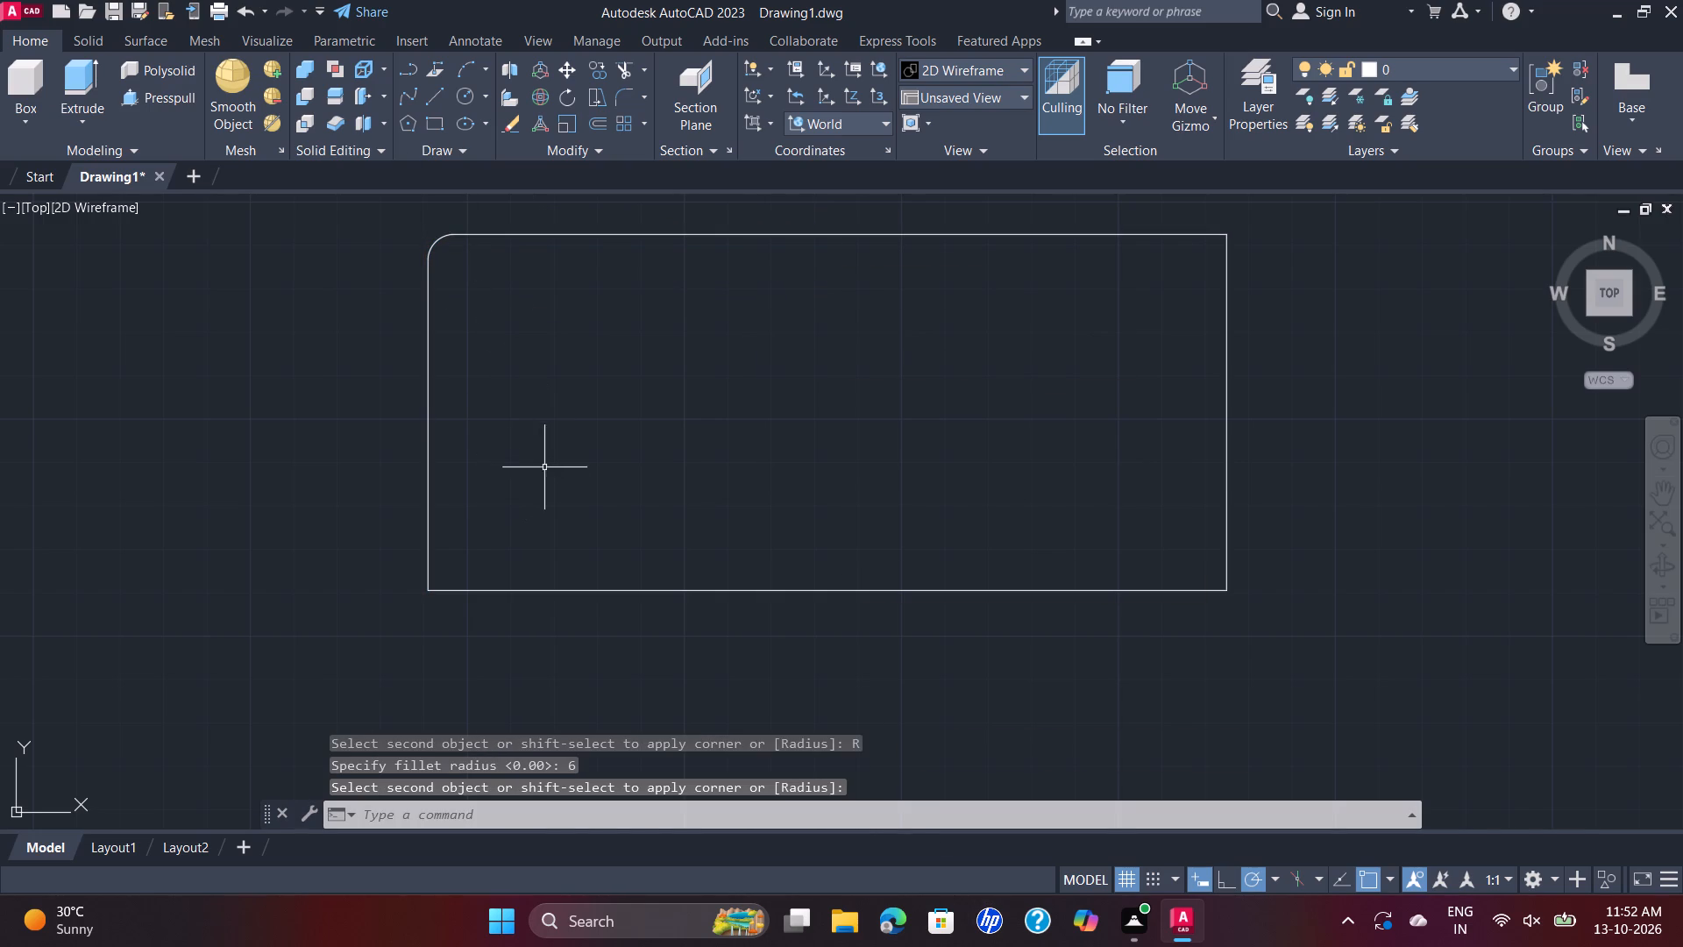
pyautogui.press('space')
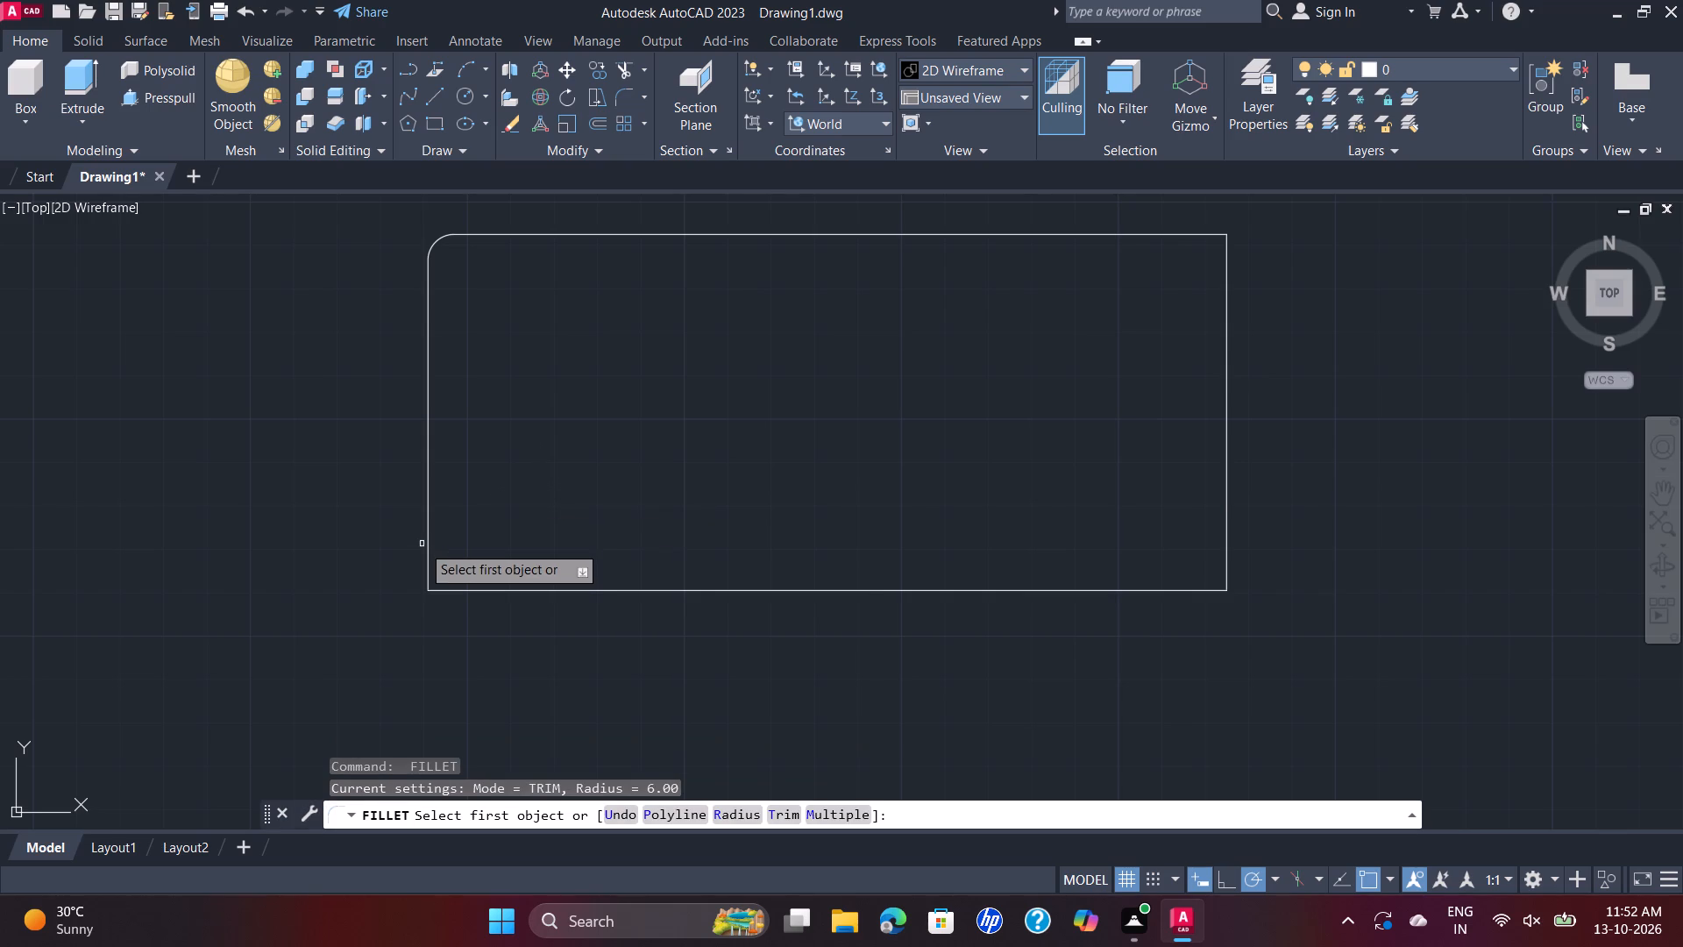
pyautogui.click(428, 550)
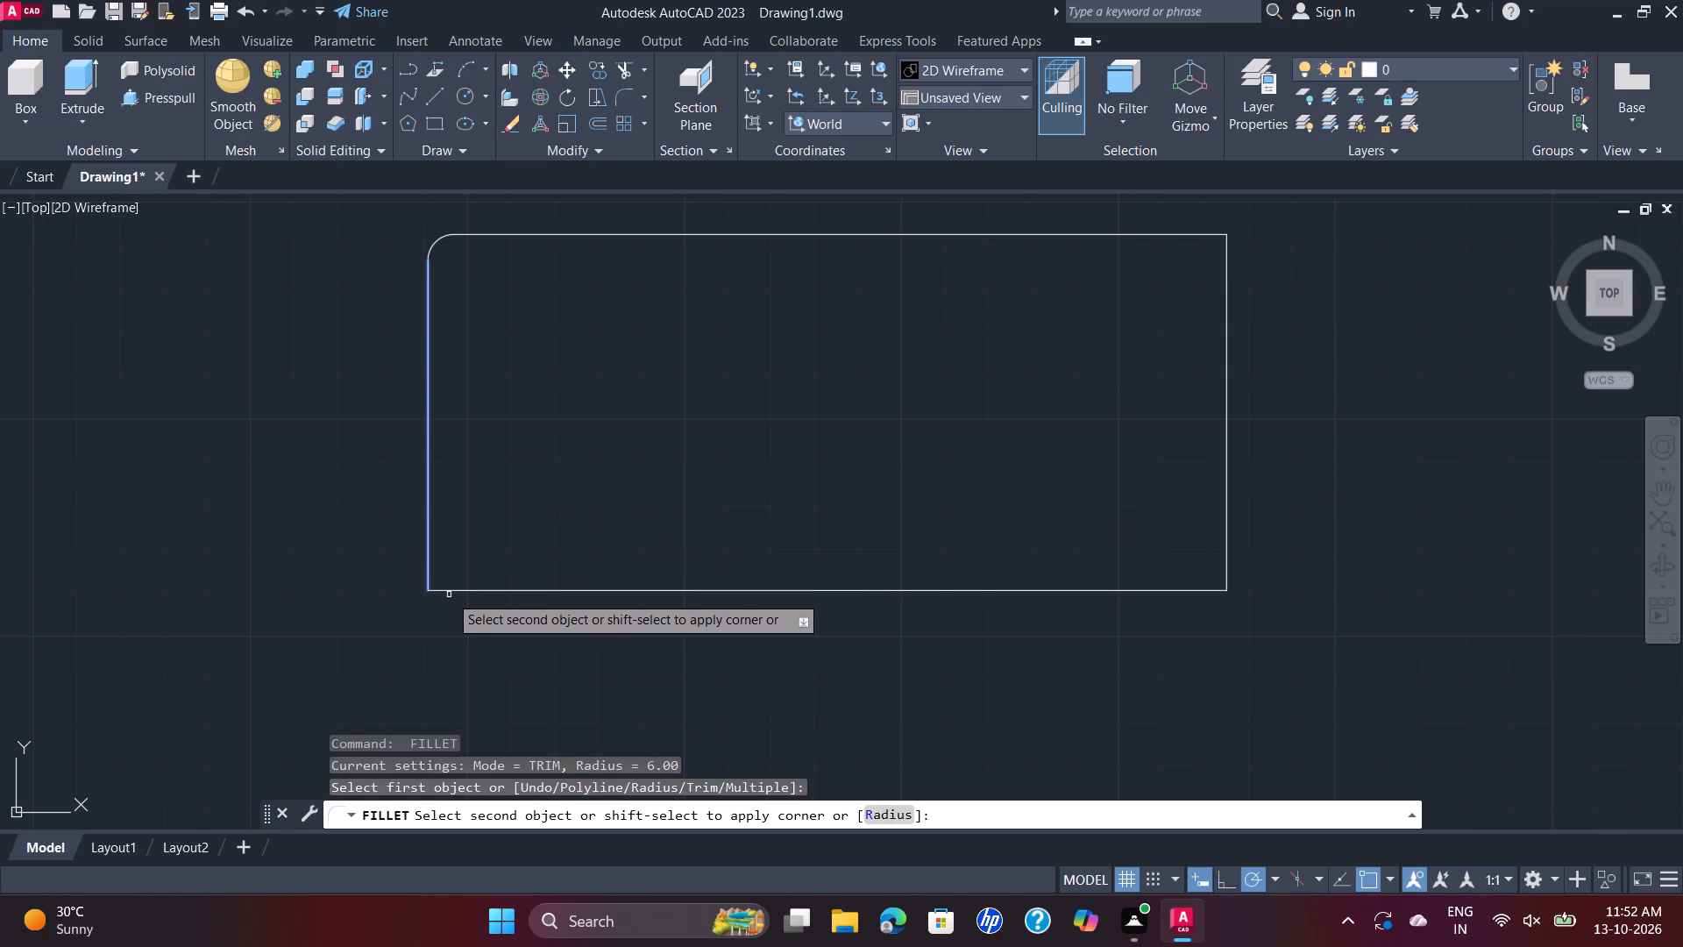
pyautogui.click(458, 594)
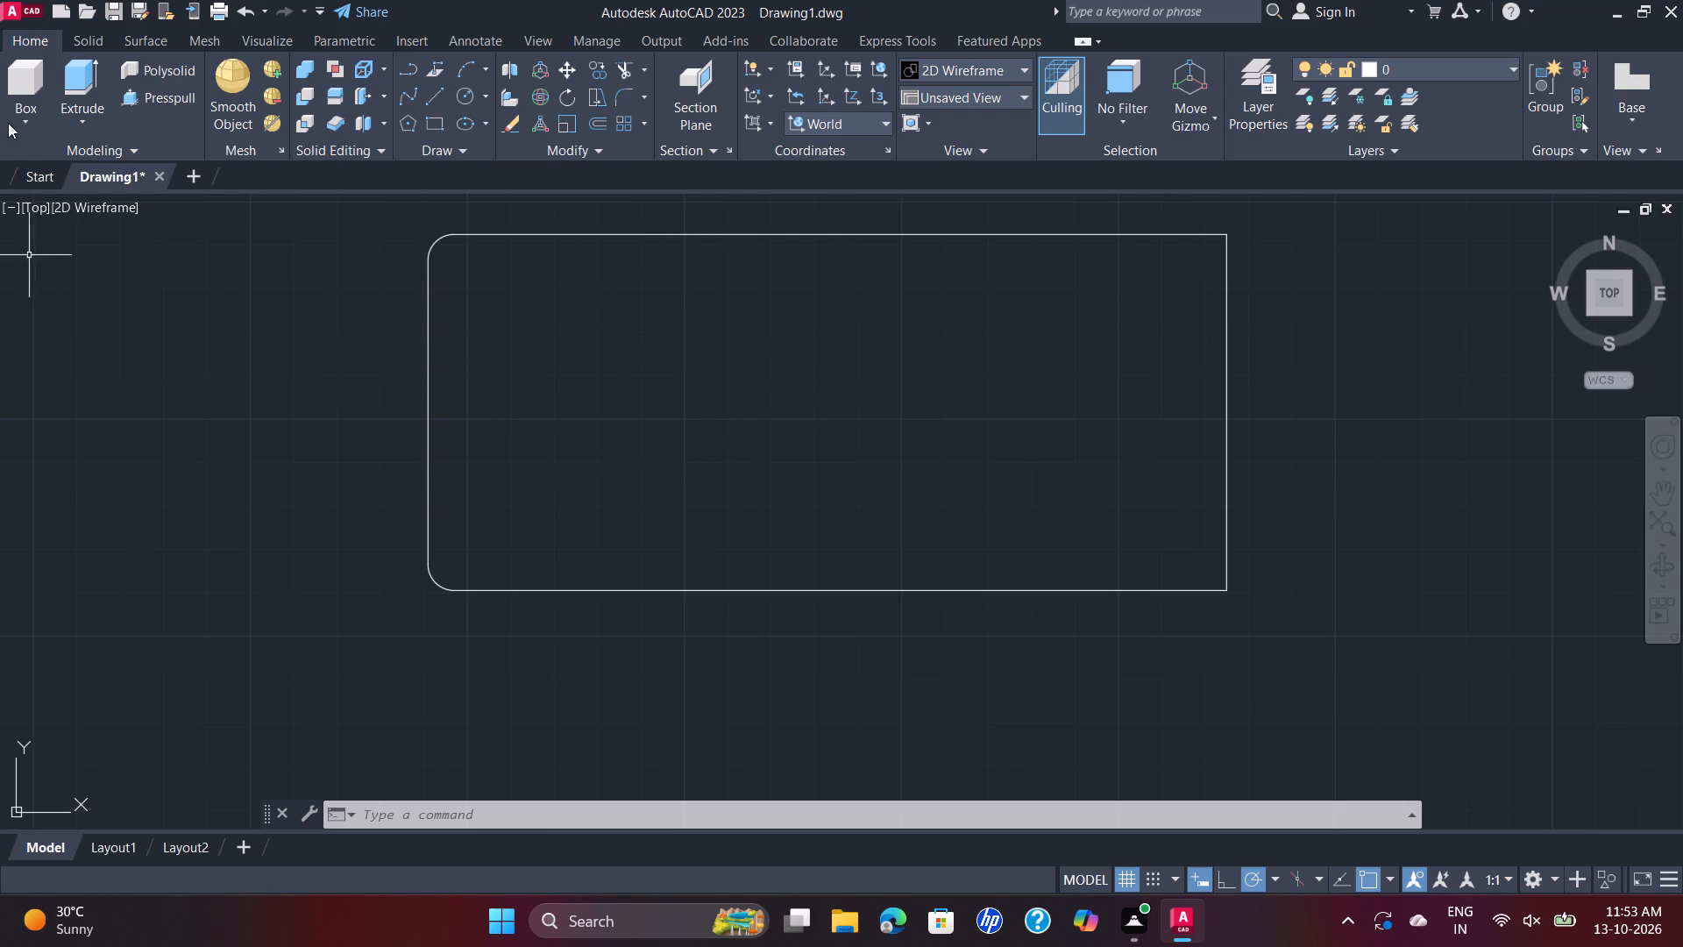
# Examine the base outline in the SE, NE and SW isometric views and return to the Top view.
pyautogui.click(36, 205)
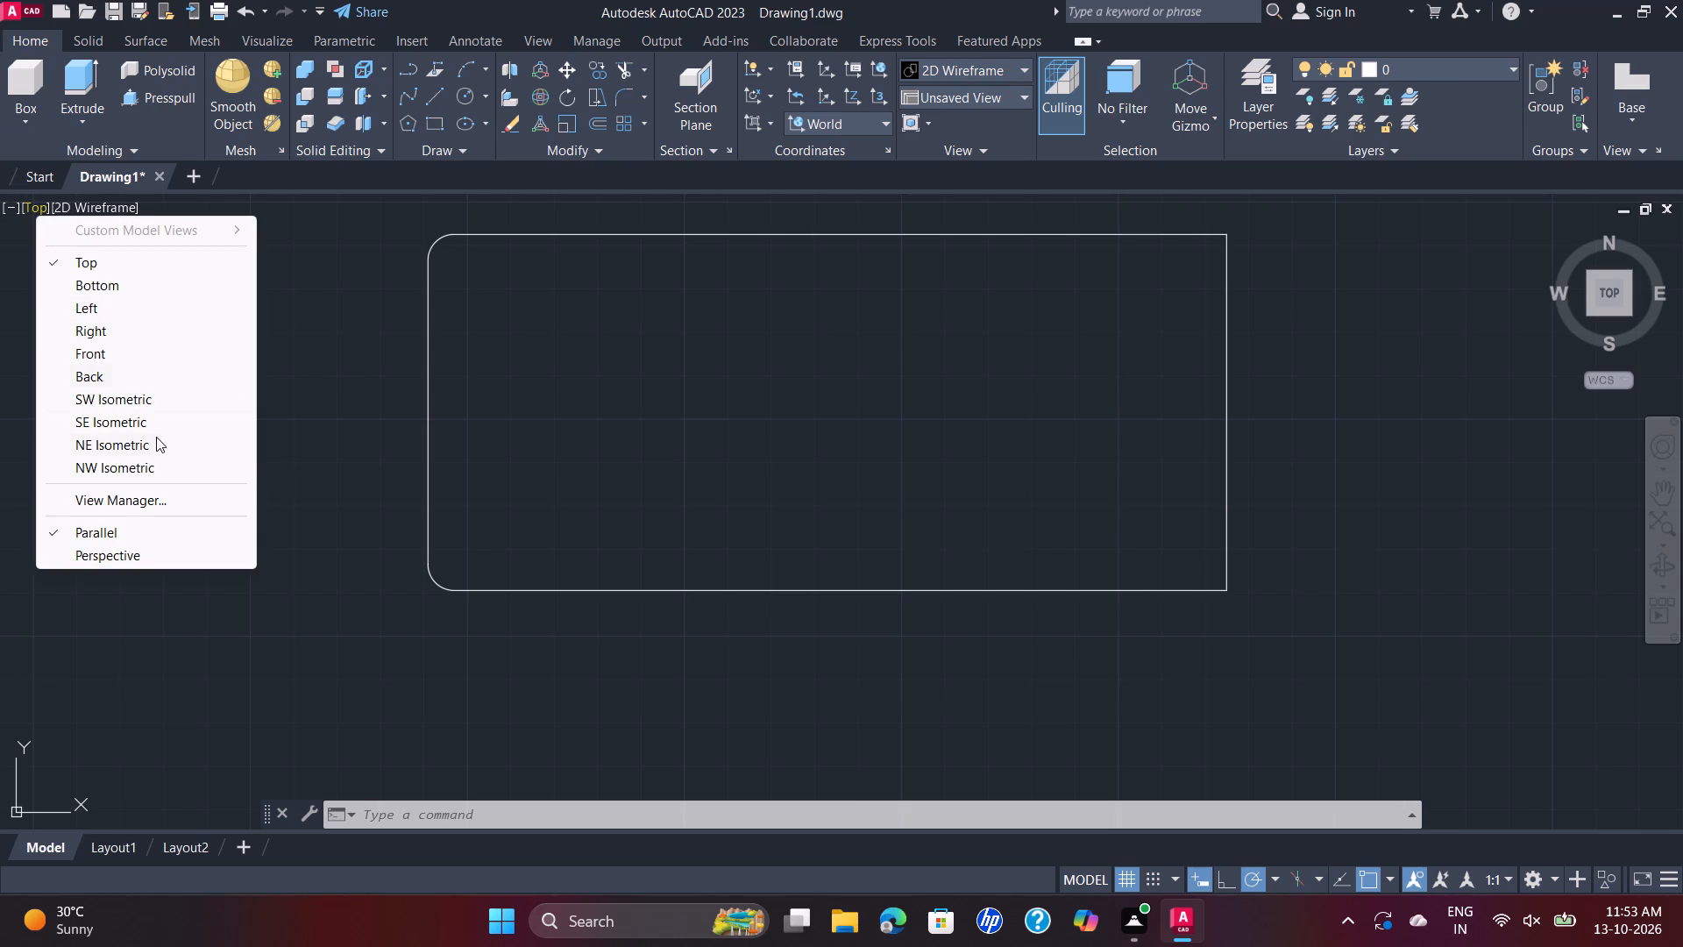
pyautogui.click(153, 417)
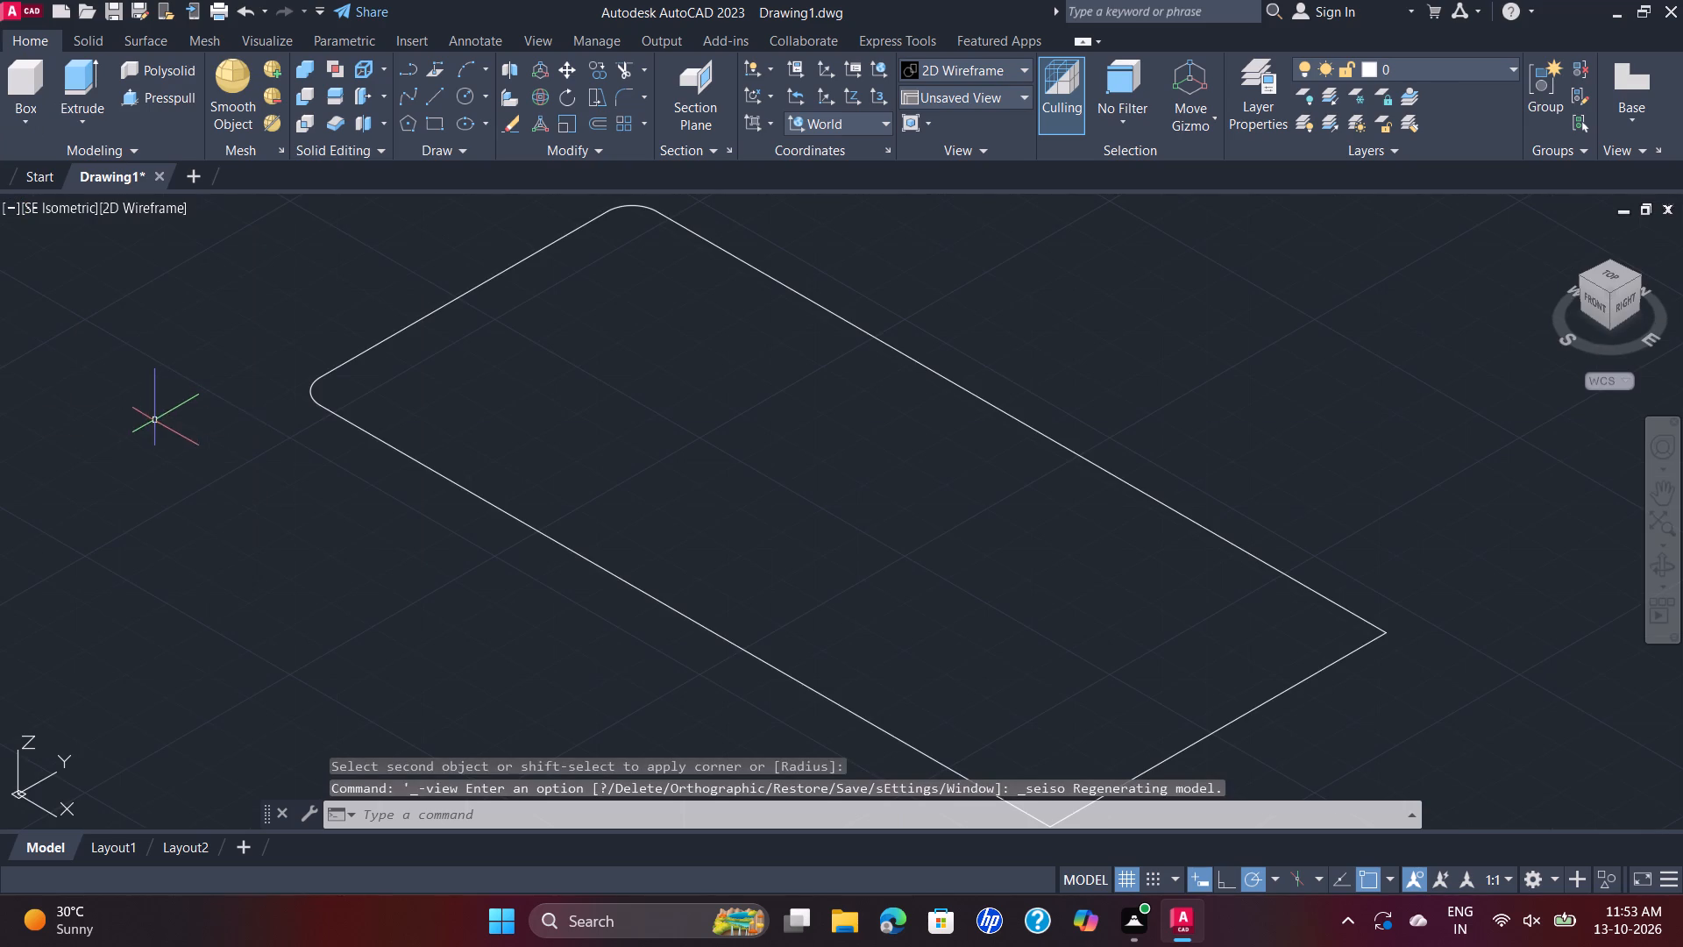
pyautogui.scroll(-4, 626, 372)
pyautogui.scroll(2, 629, 375)
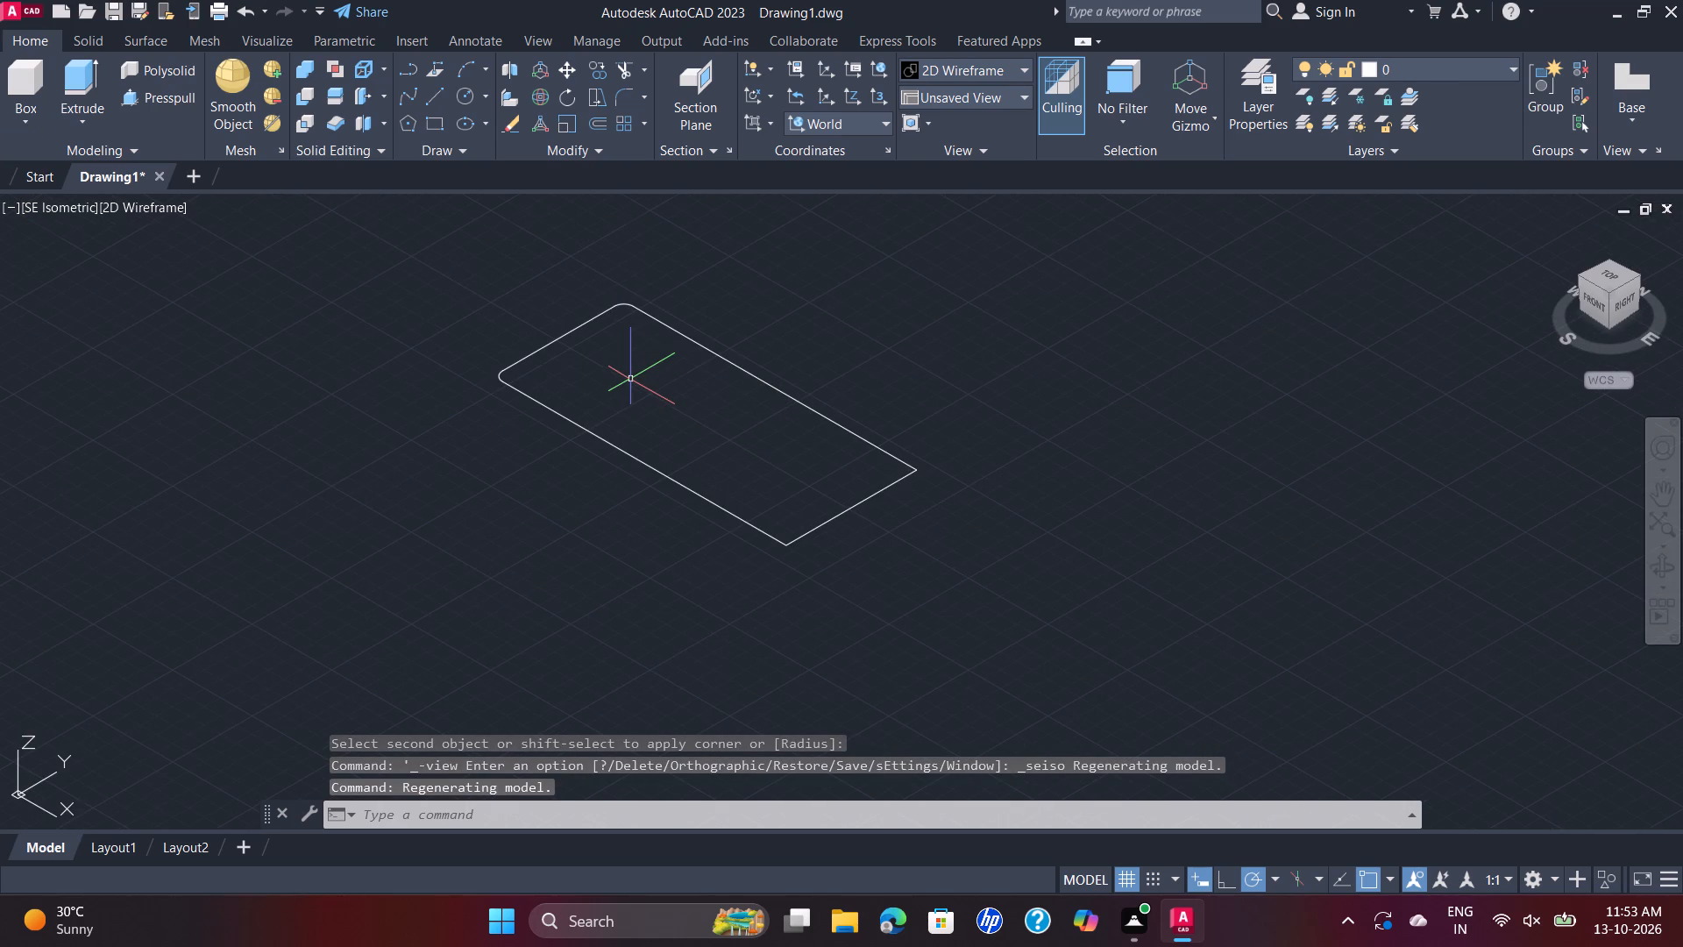
pyautogui.scroll(1, 630, 379)
pyautogui.scroll(-1, 630, 379)
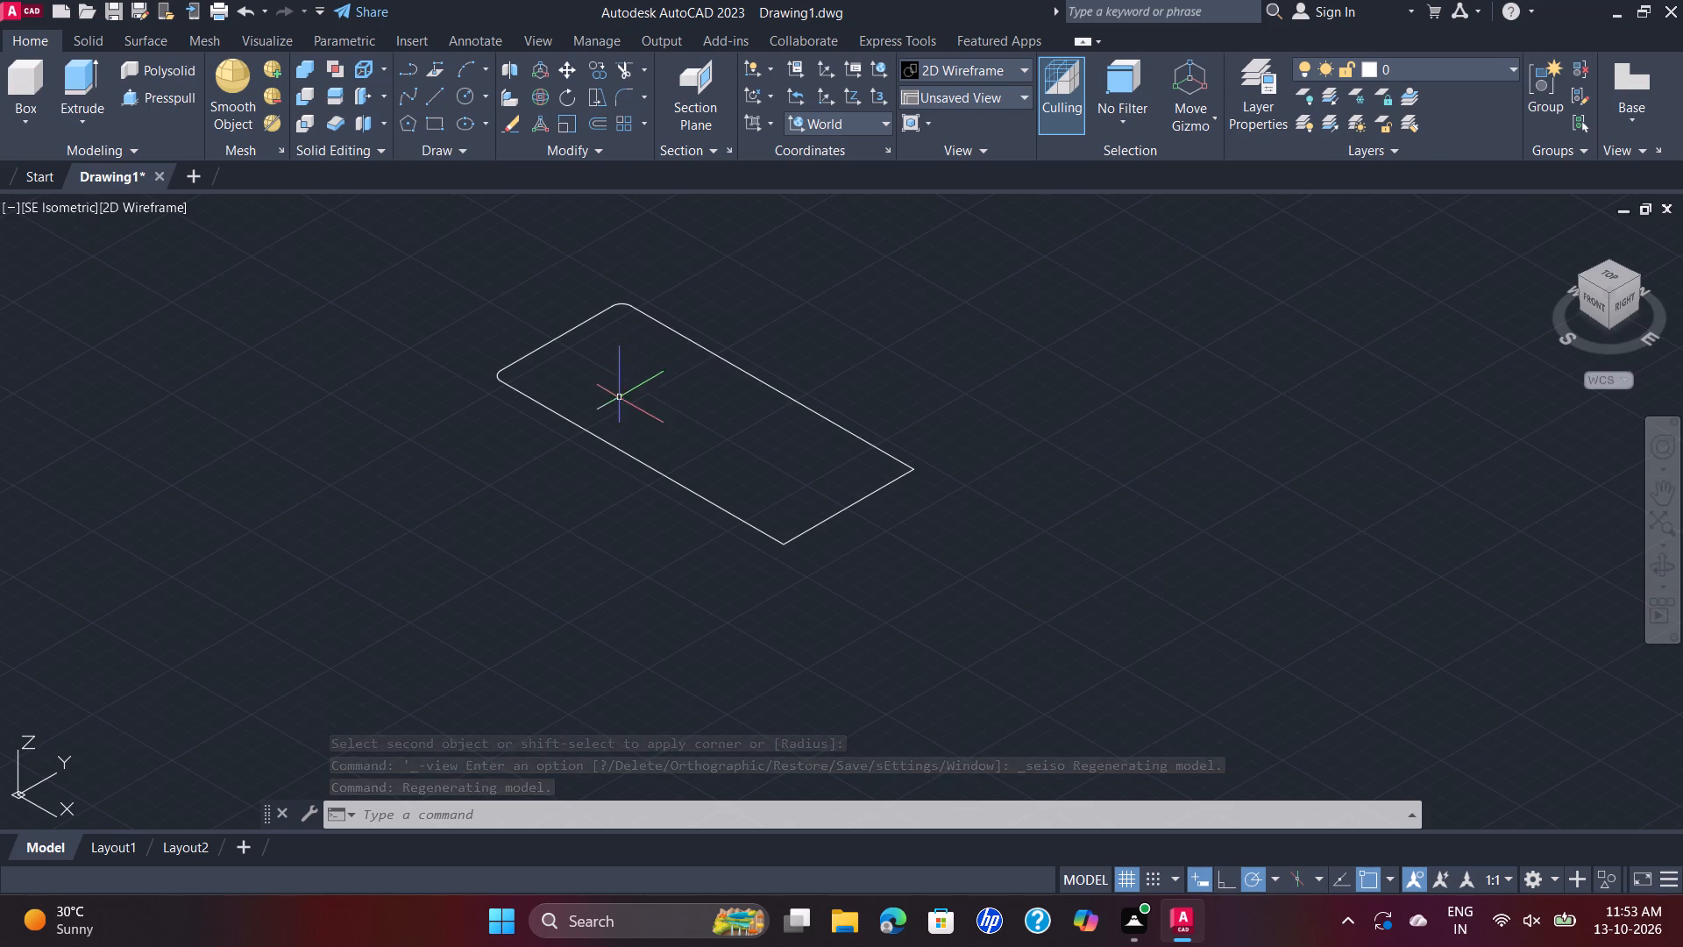
pyautogui.scroll(1, 616, 389)
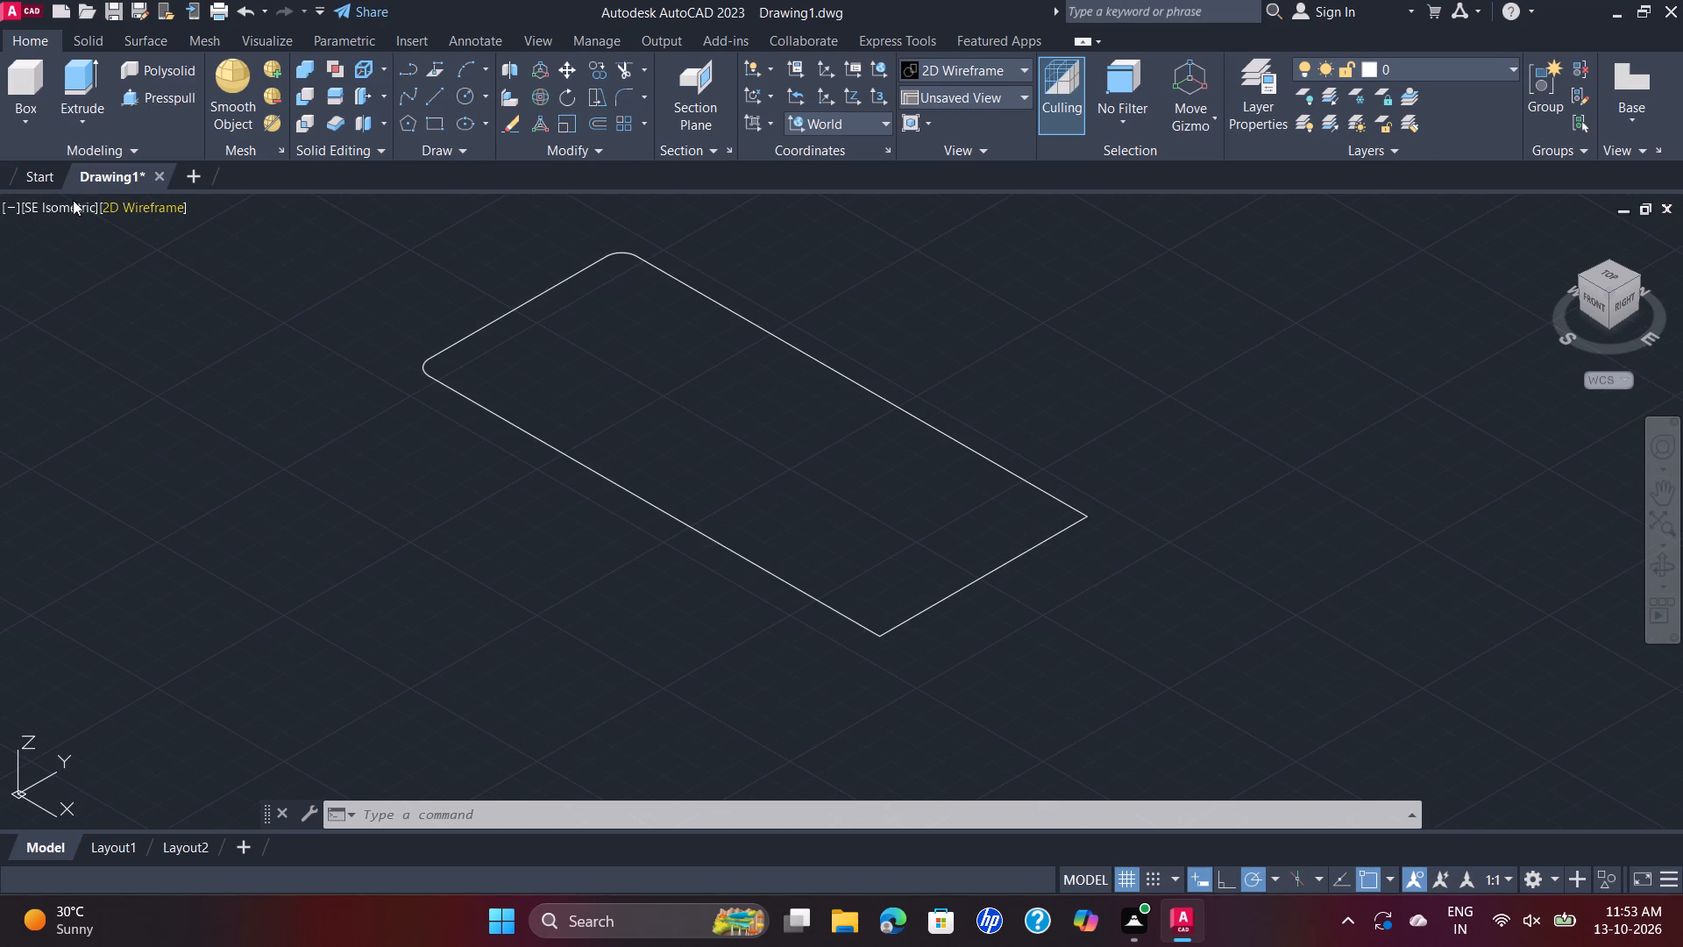
pyautogui.click(37, 206)
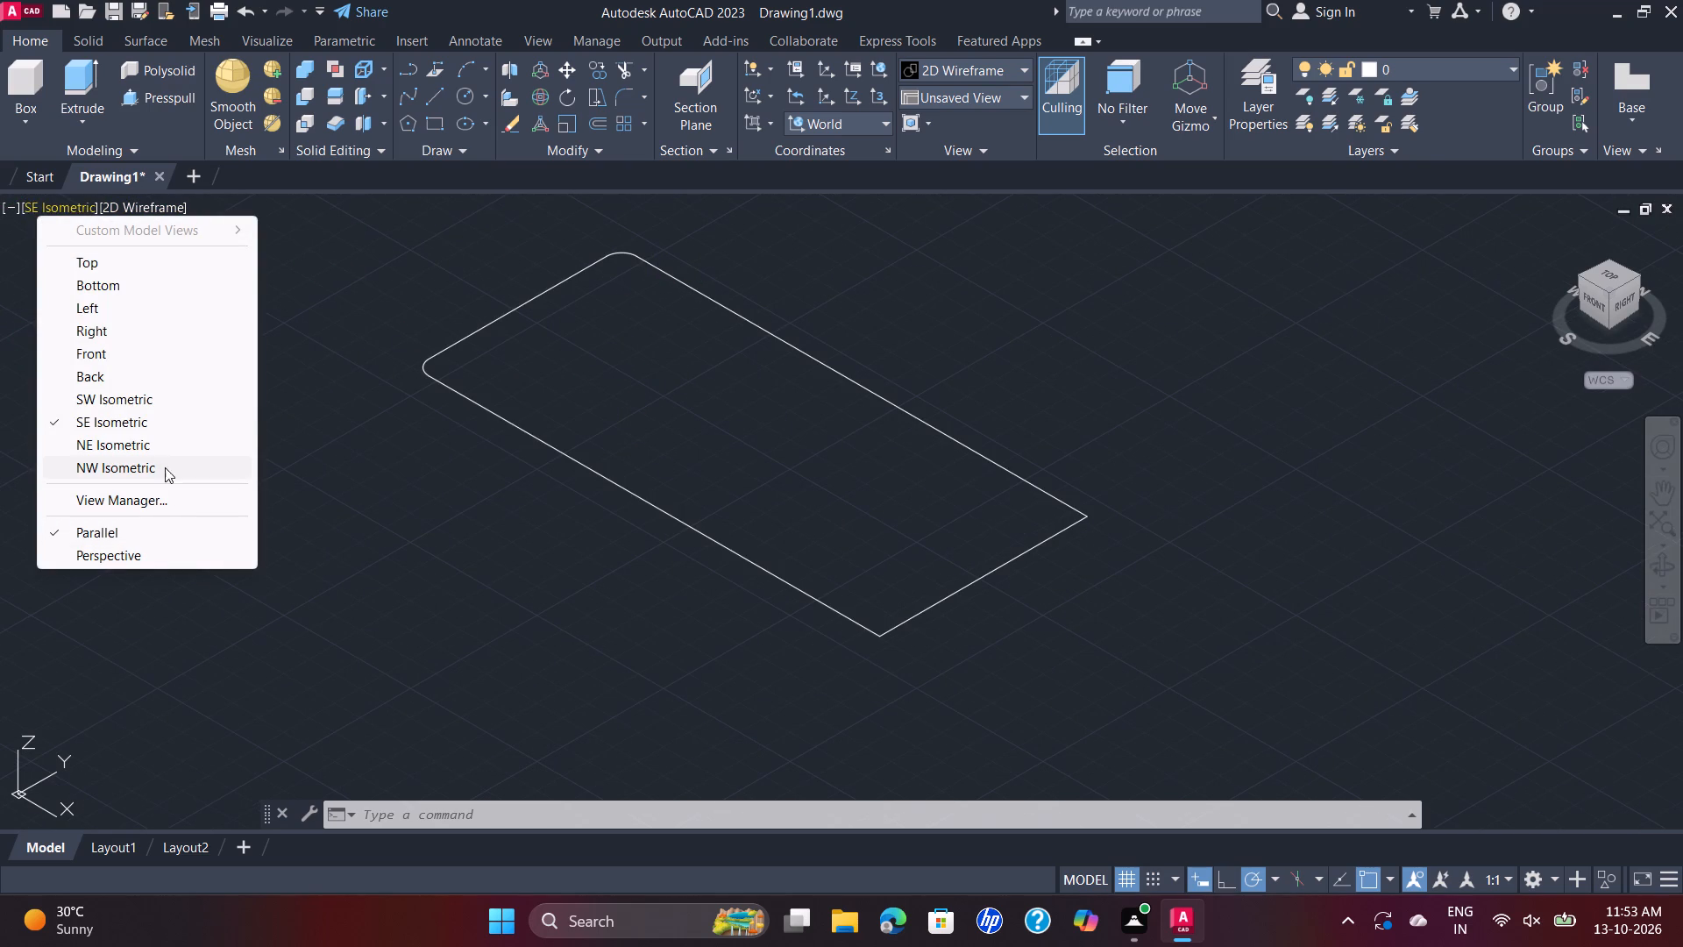
pyautogui.click(163, 446)
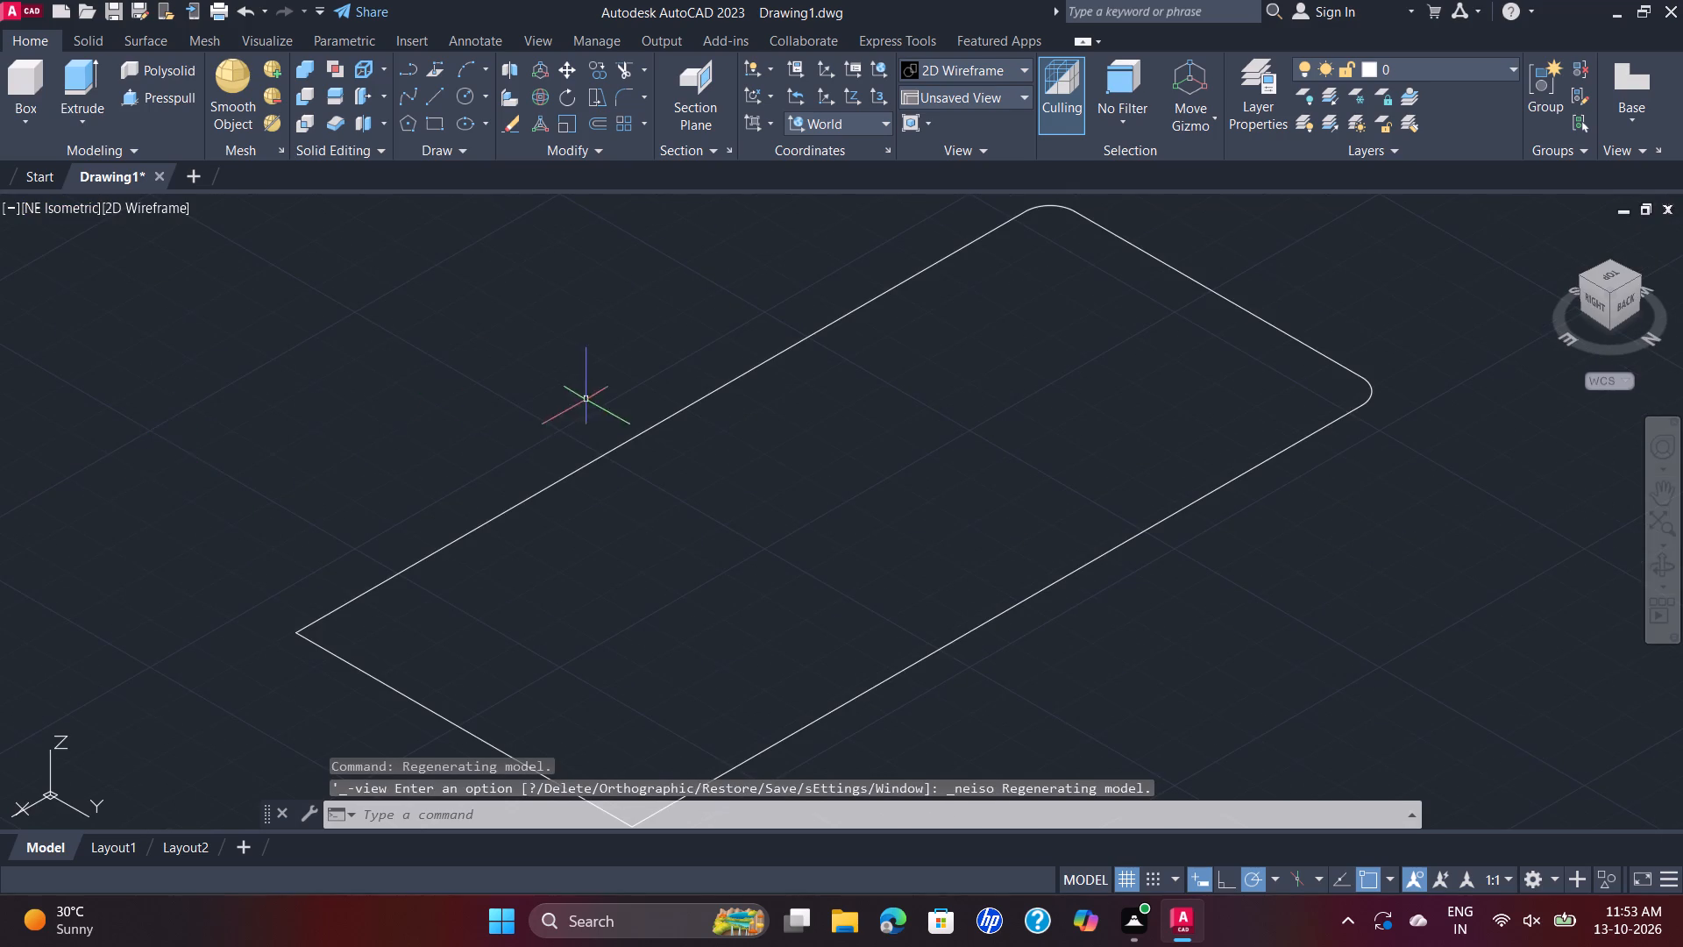
pyautogui.scroll(-1, 623, 410)
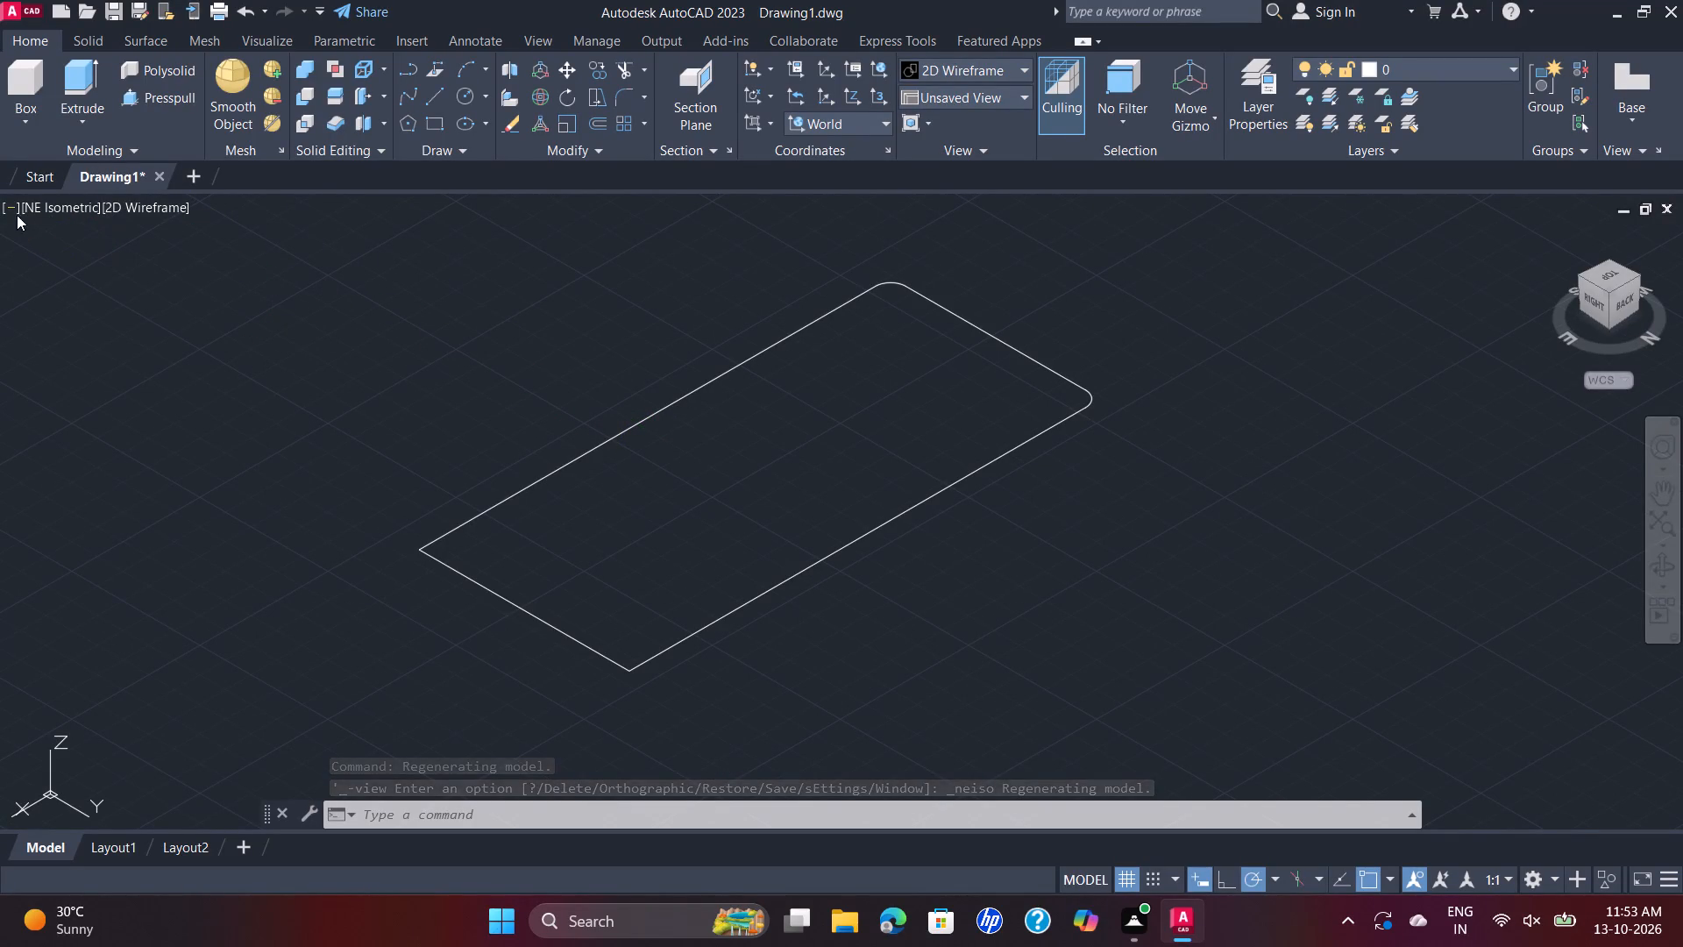
pyautogui.click(44, 211)
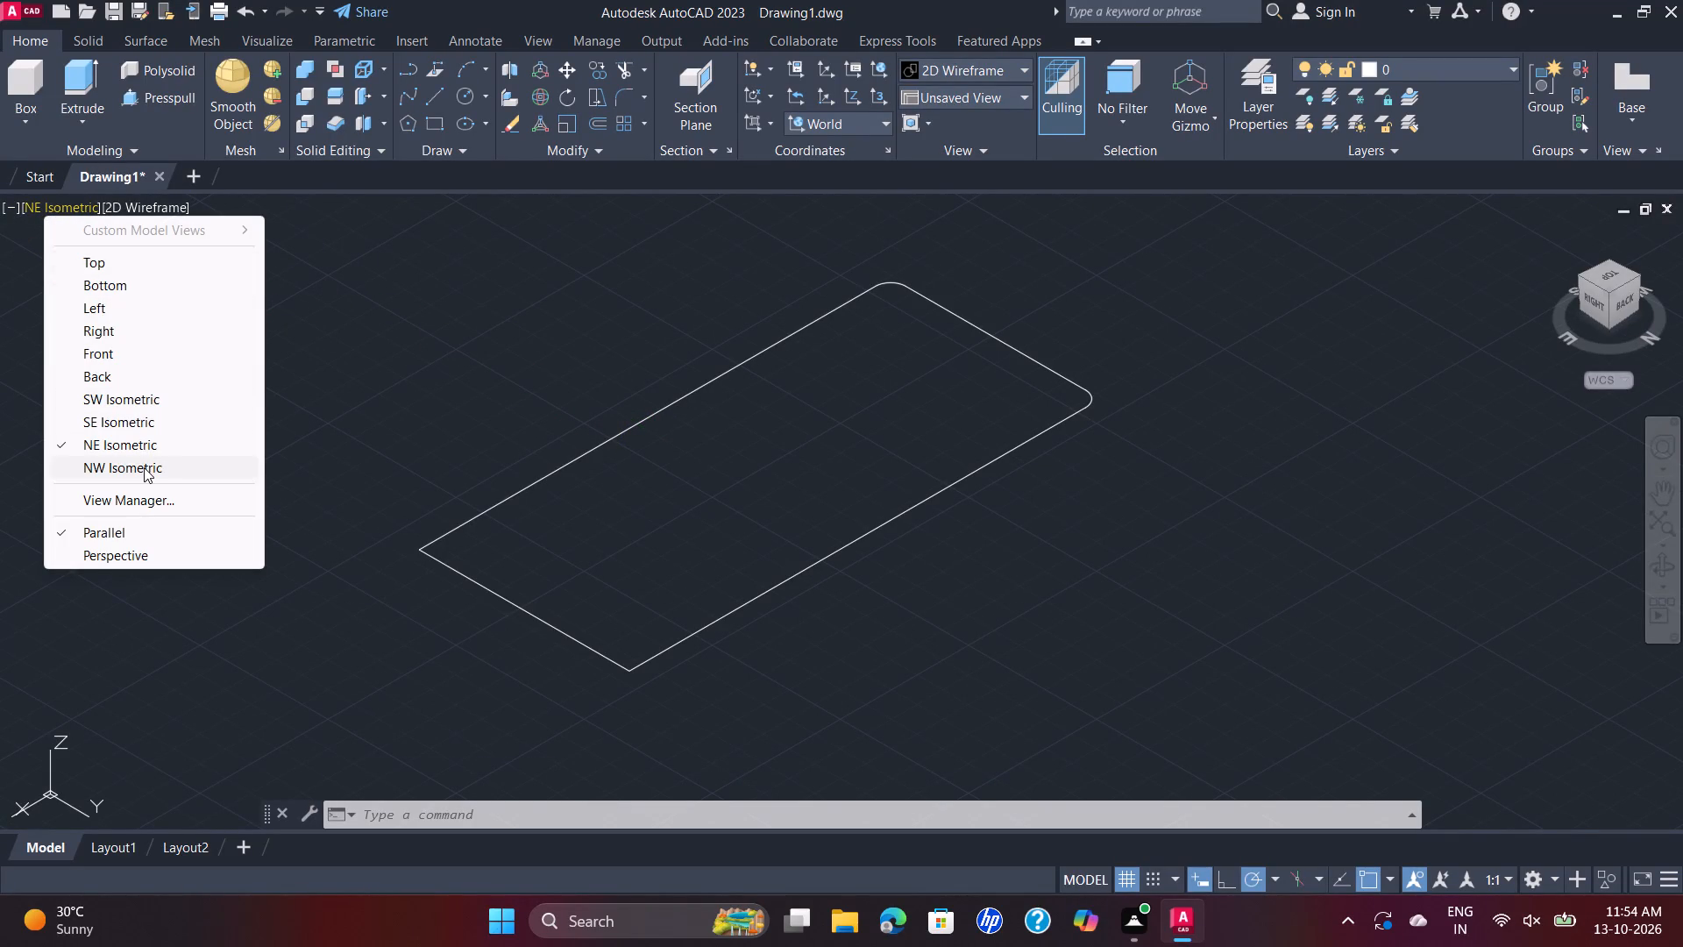
pyautogui.click(153, 402)
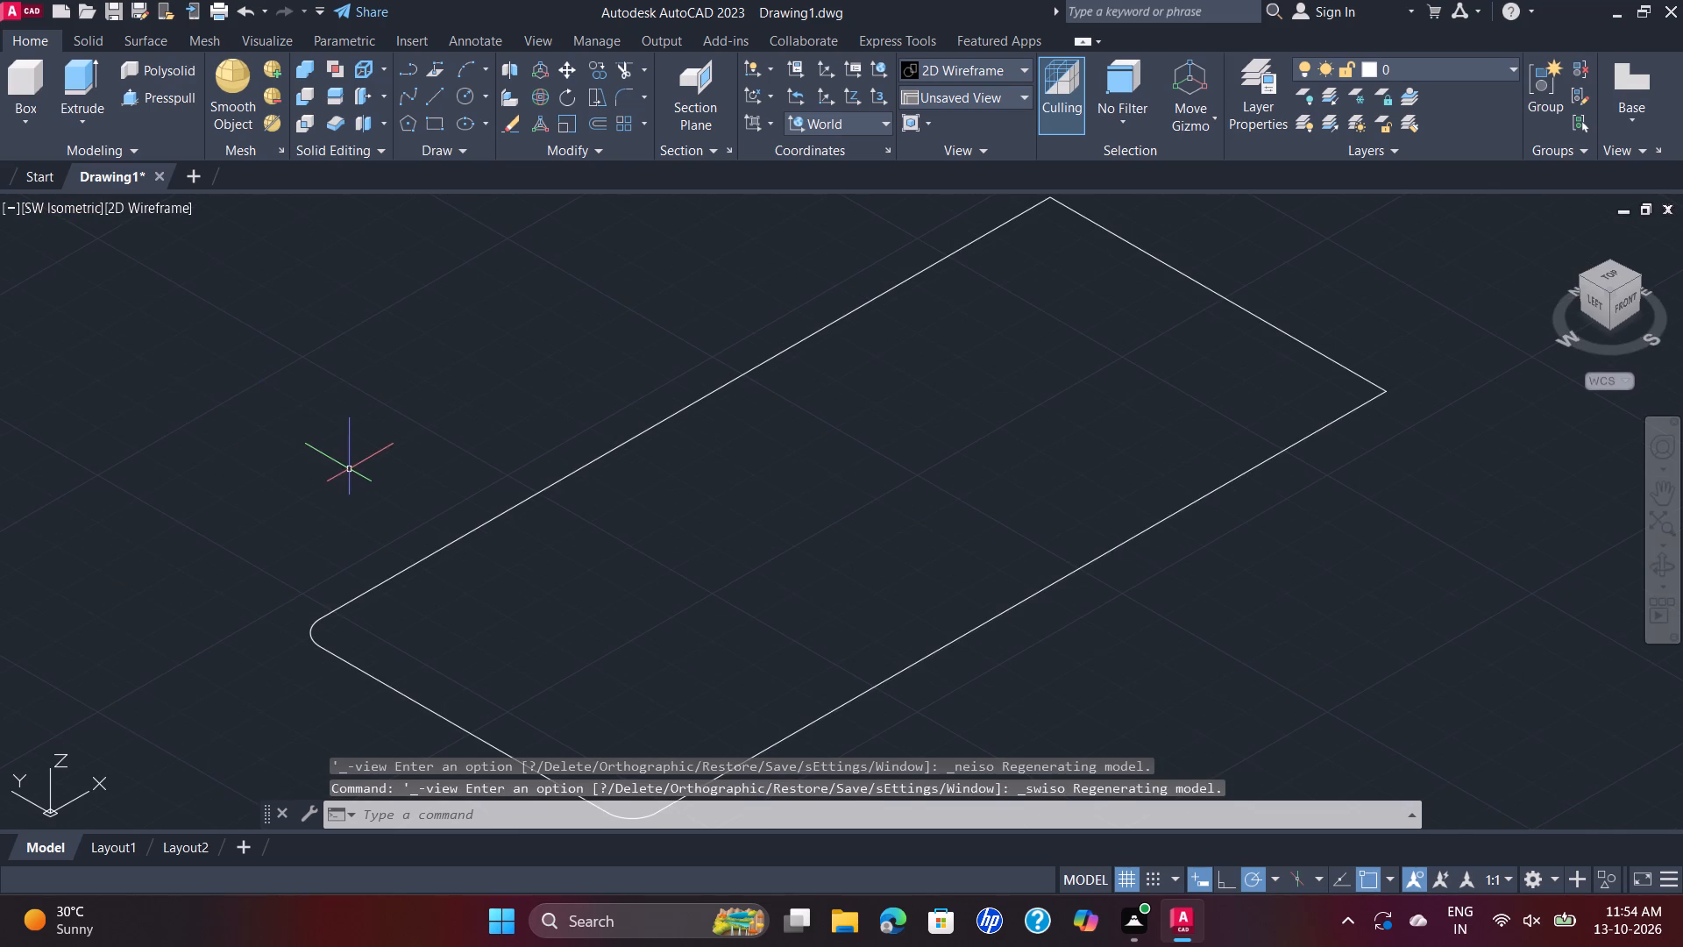
pyautogui.scroll(-2, 349, 469)
pyautogui.scroll(2, 423, 469)
pyautogui.scroll(-1, 421, 470)
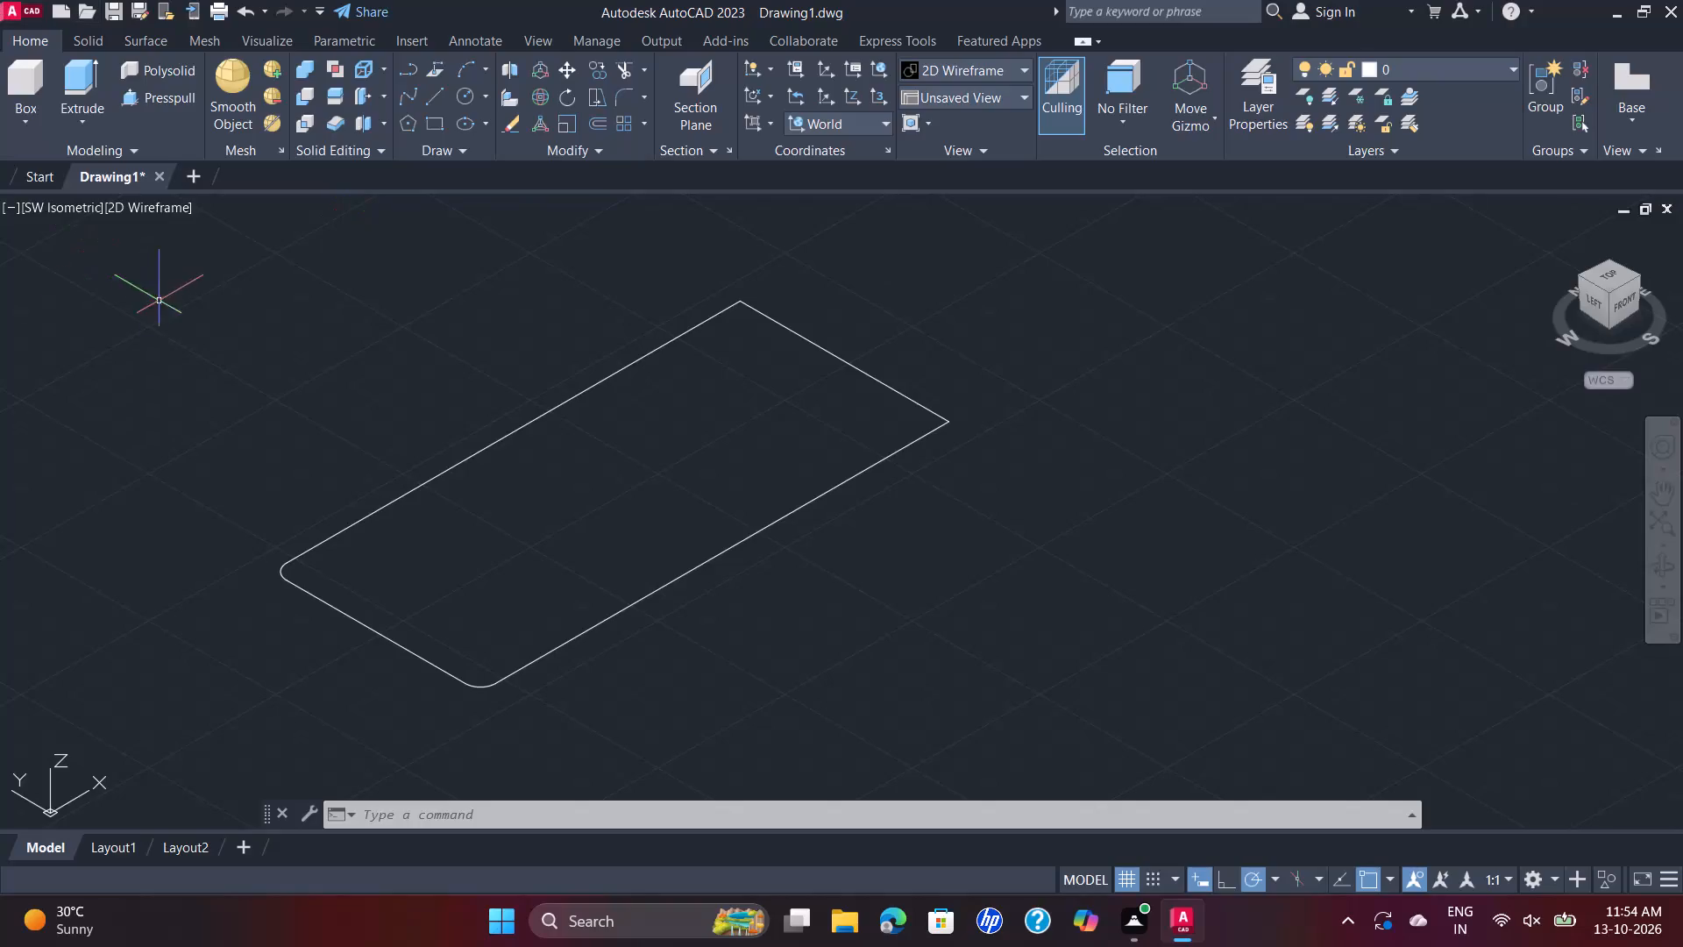
pyautogui.click(70, 205)
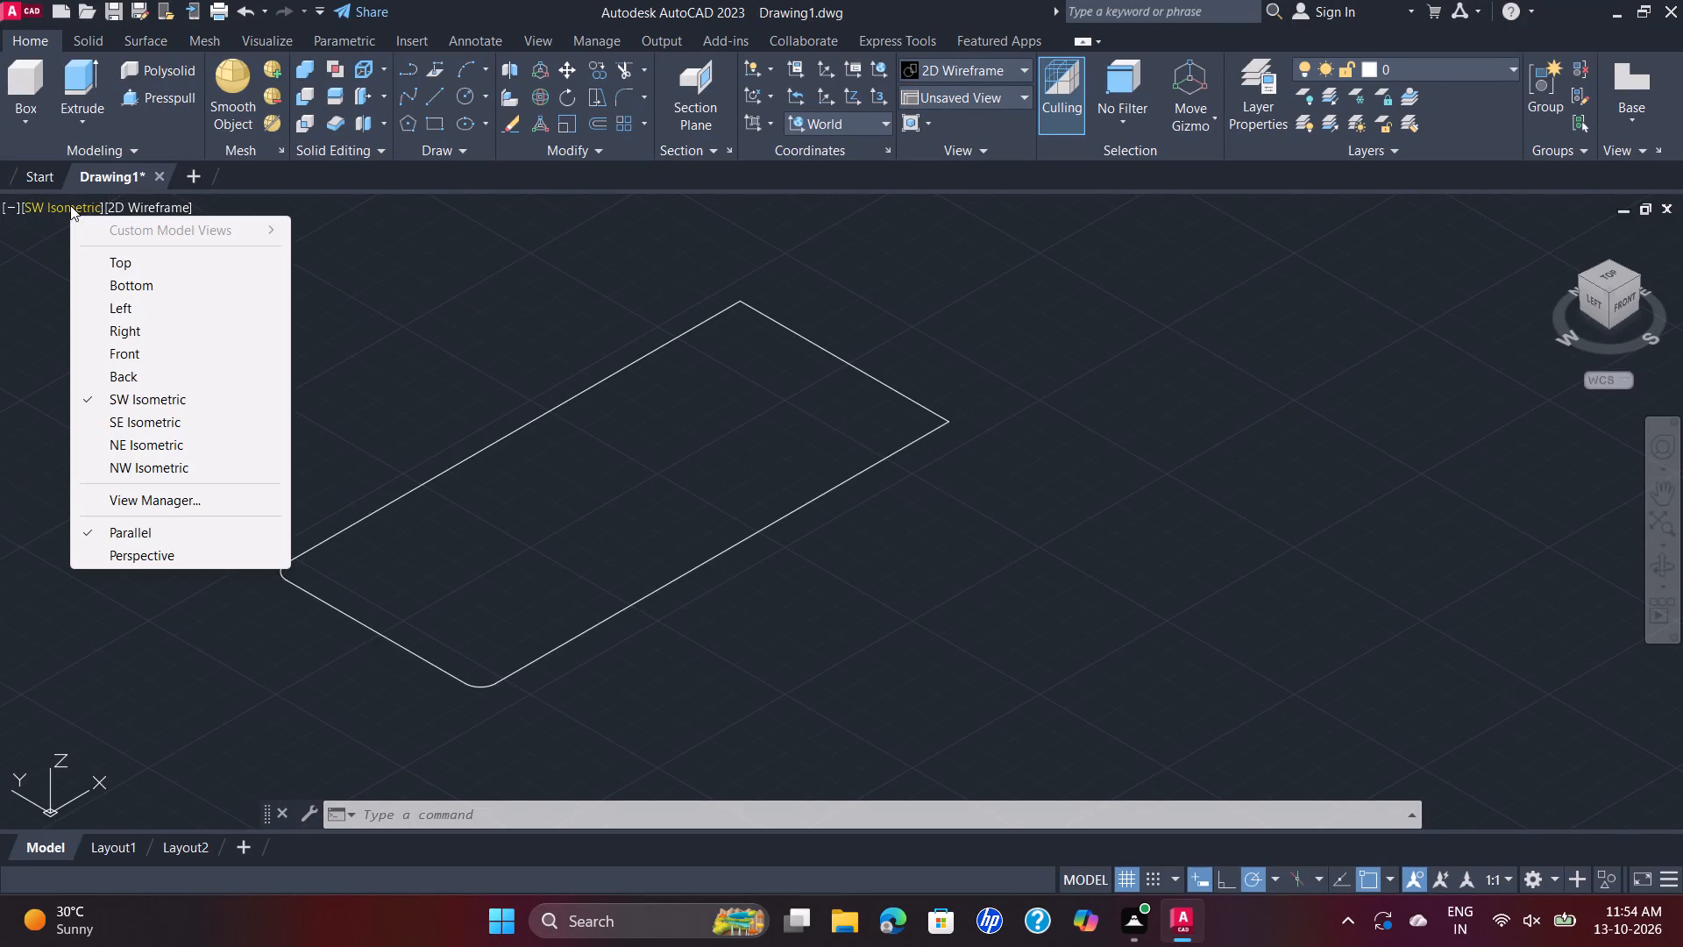
pyautogui.click(141, 261)
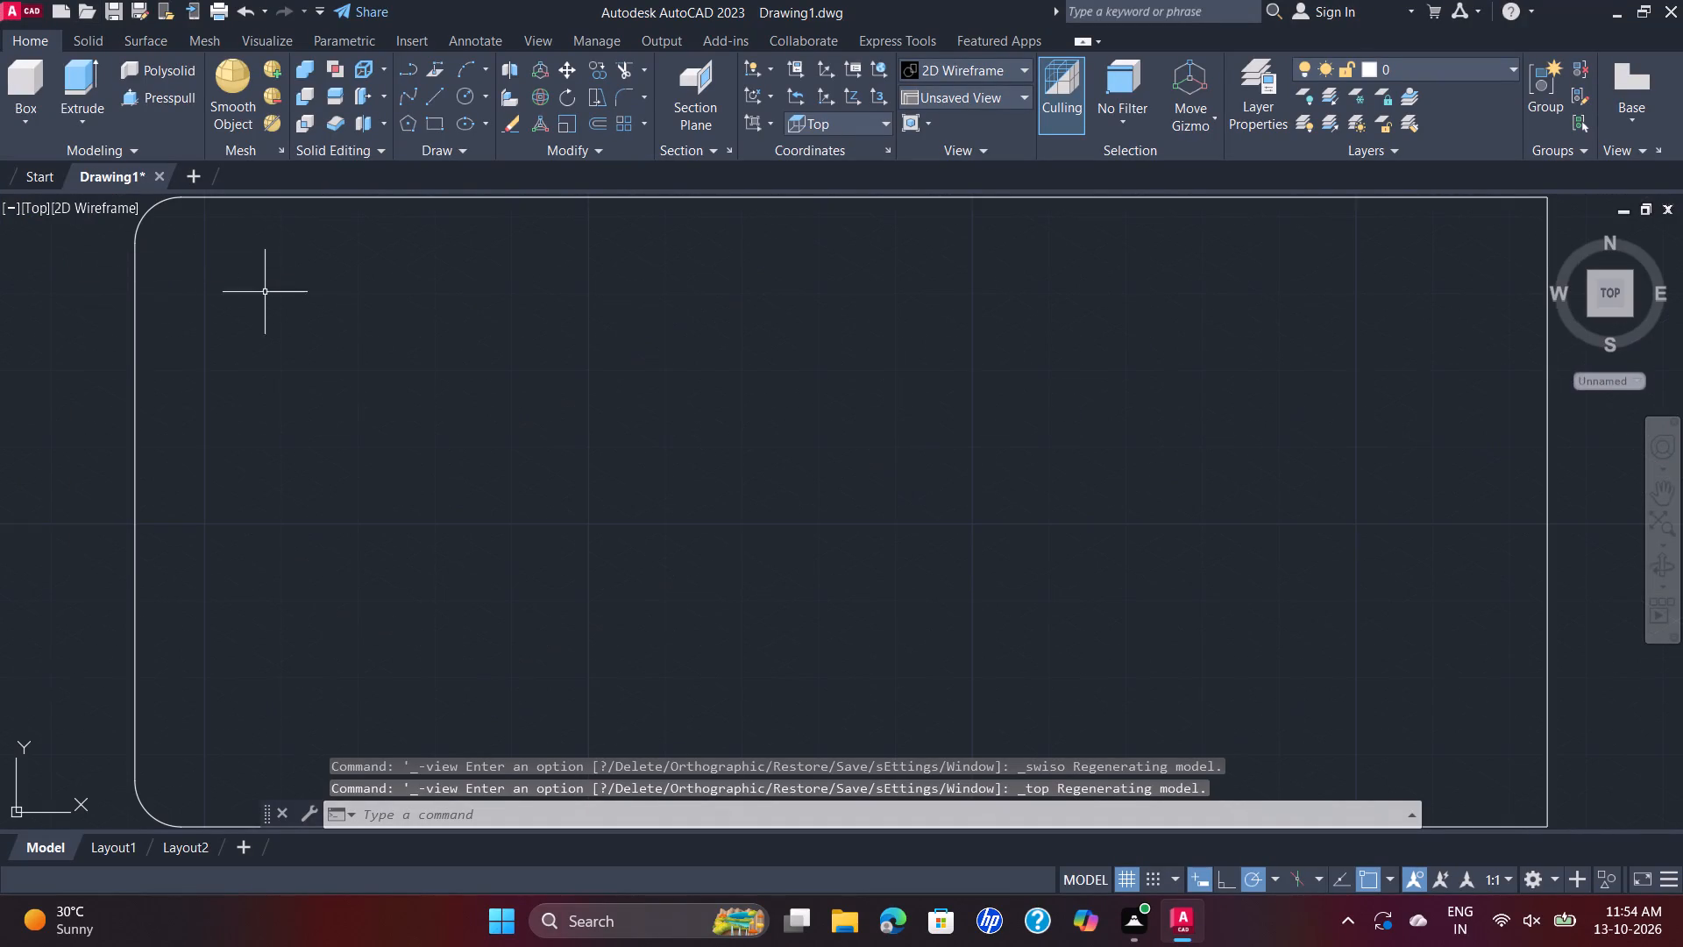
pyautogui.scroll(-1, 515, 310)
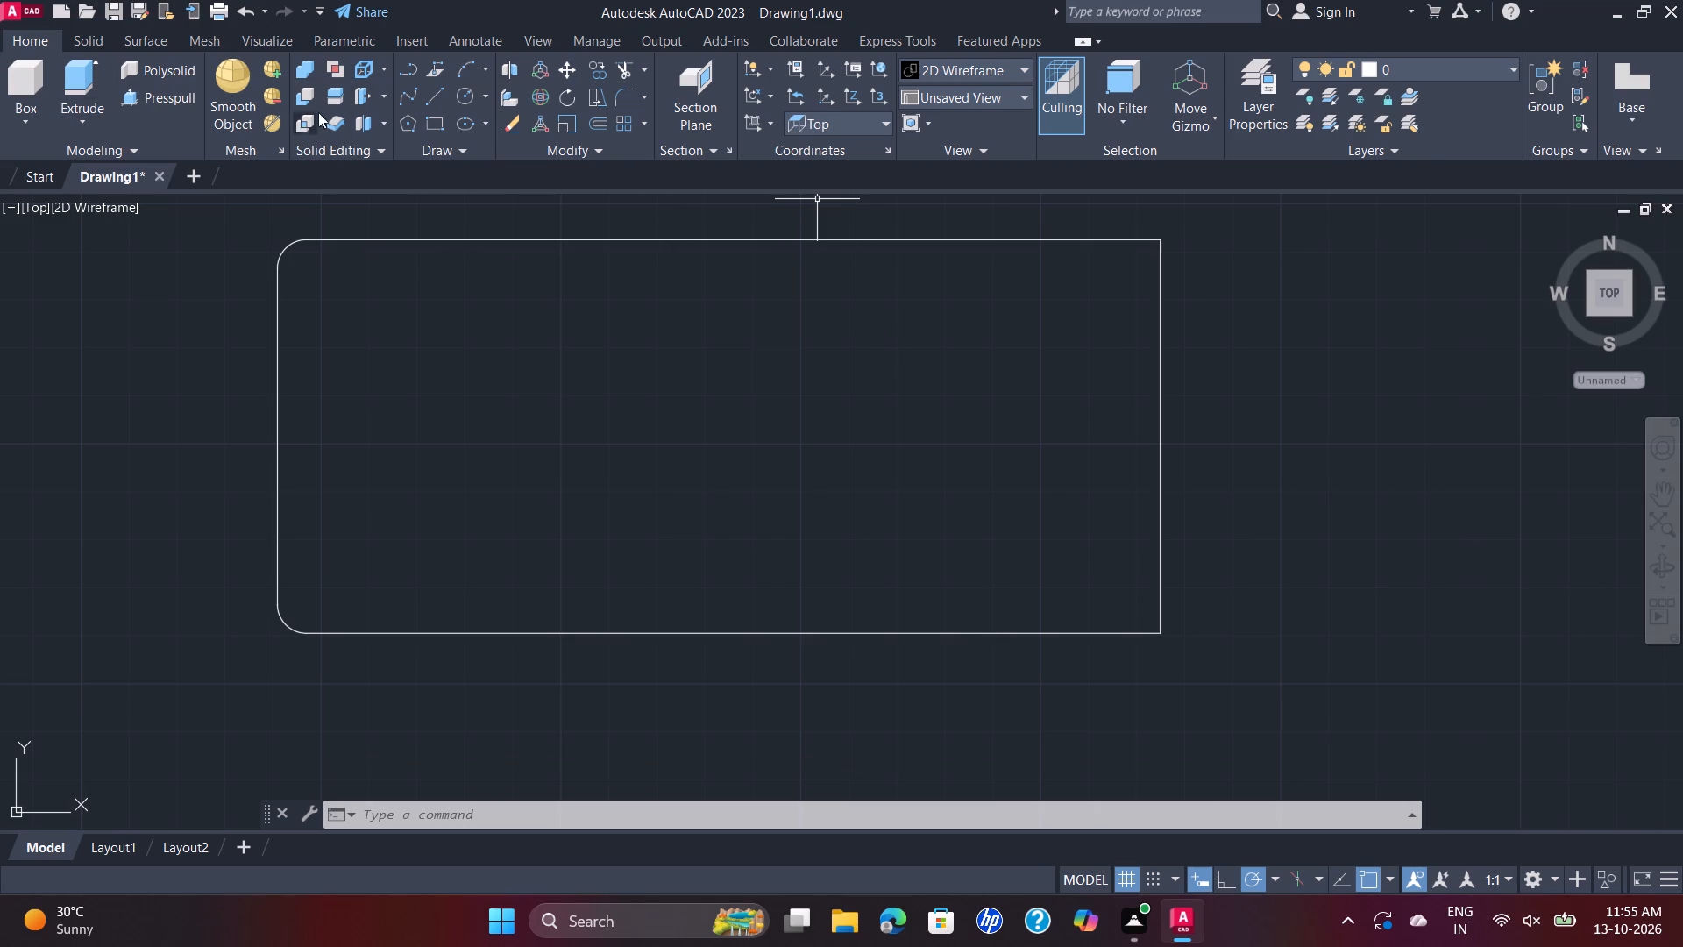
# Draw a line from the plate's upper right corner 42 mm left along the edge and 82 mm down across the plate.
pyautogui.click(435, 93)
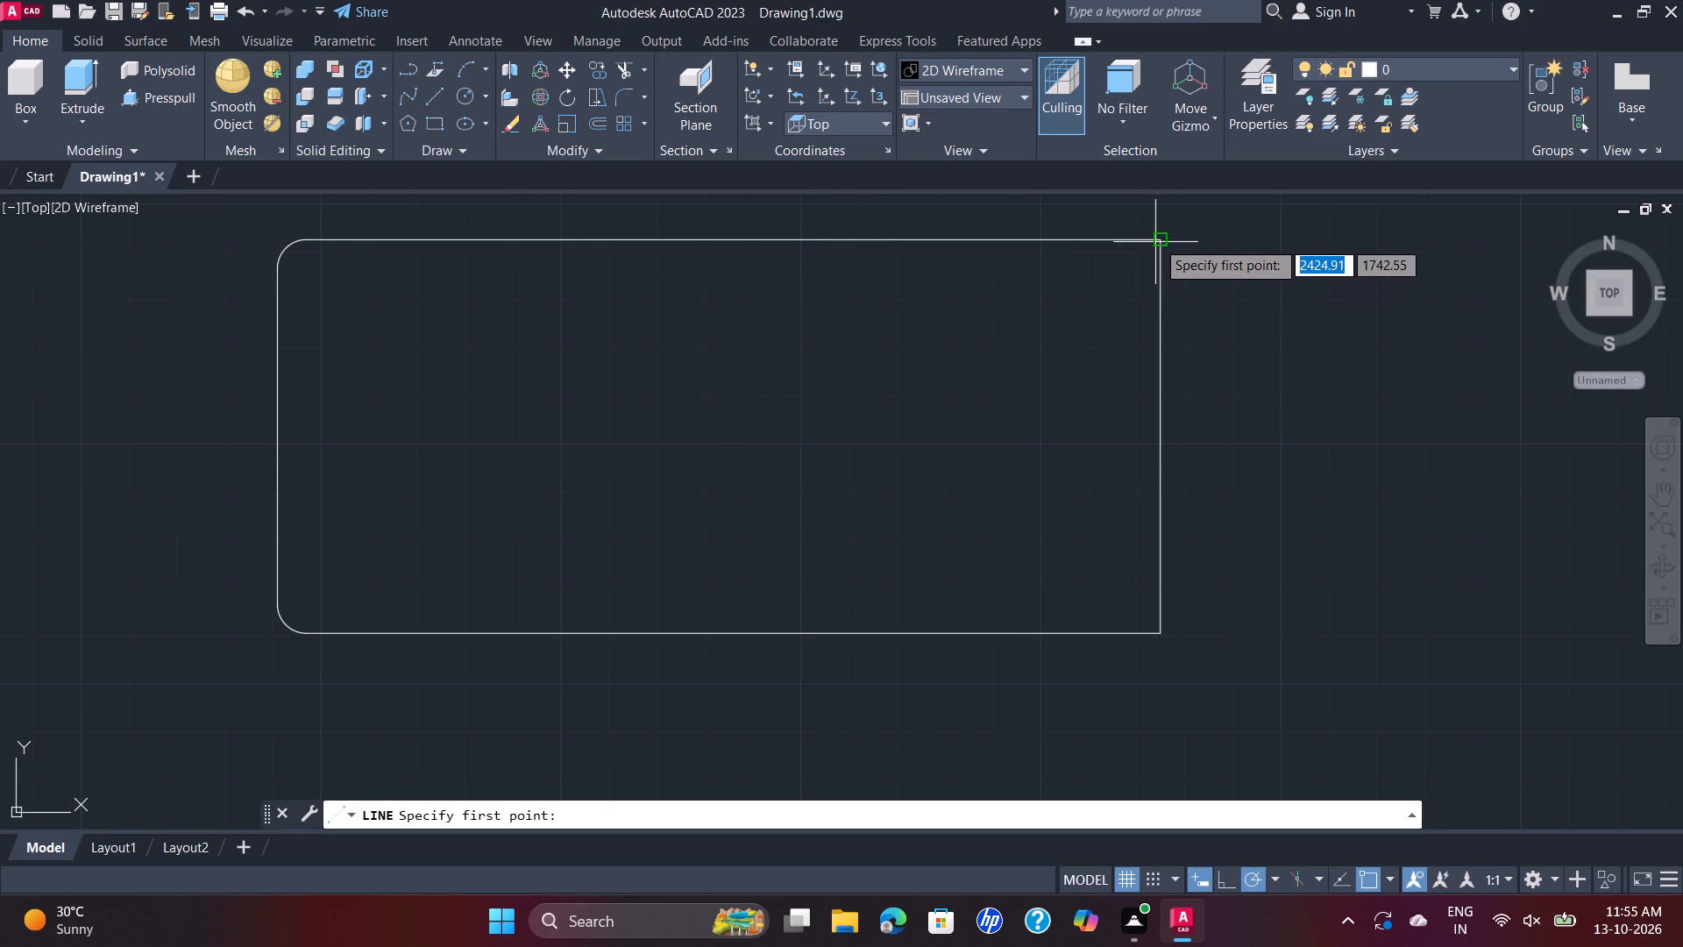
pyautogui.click(1156, 240)
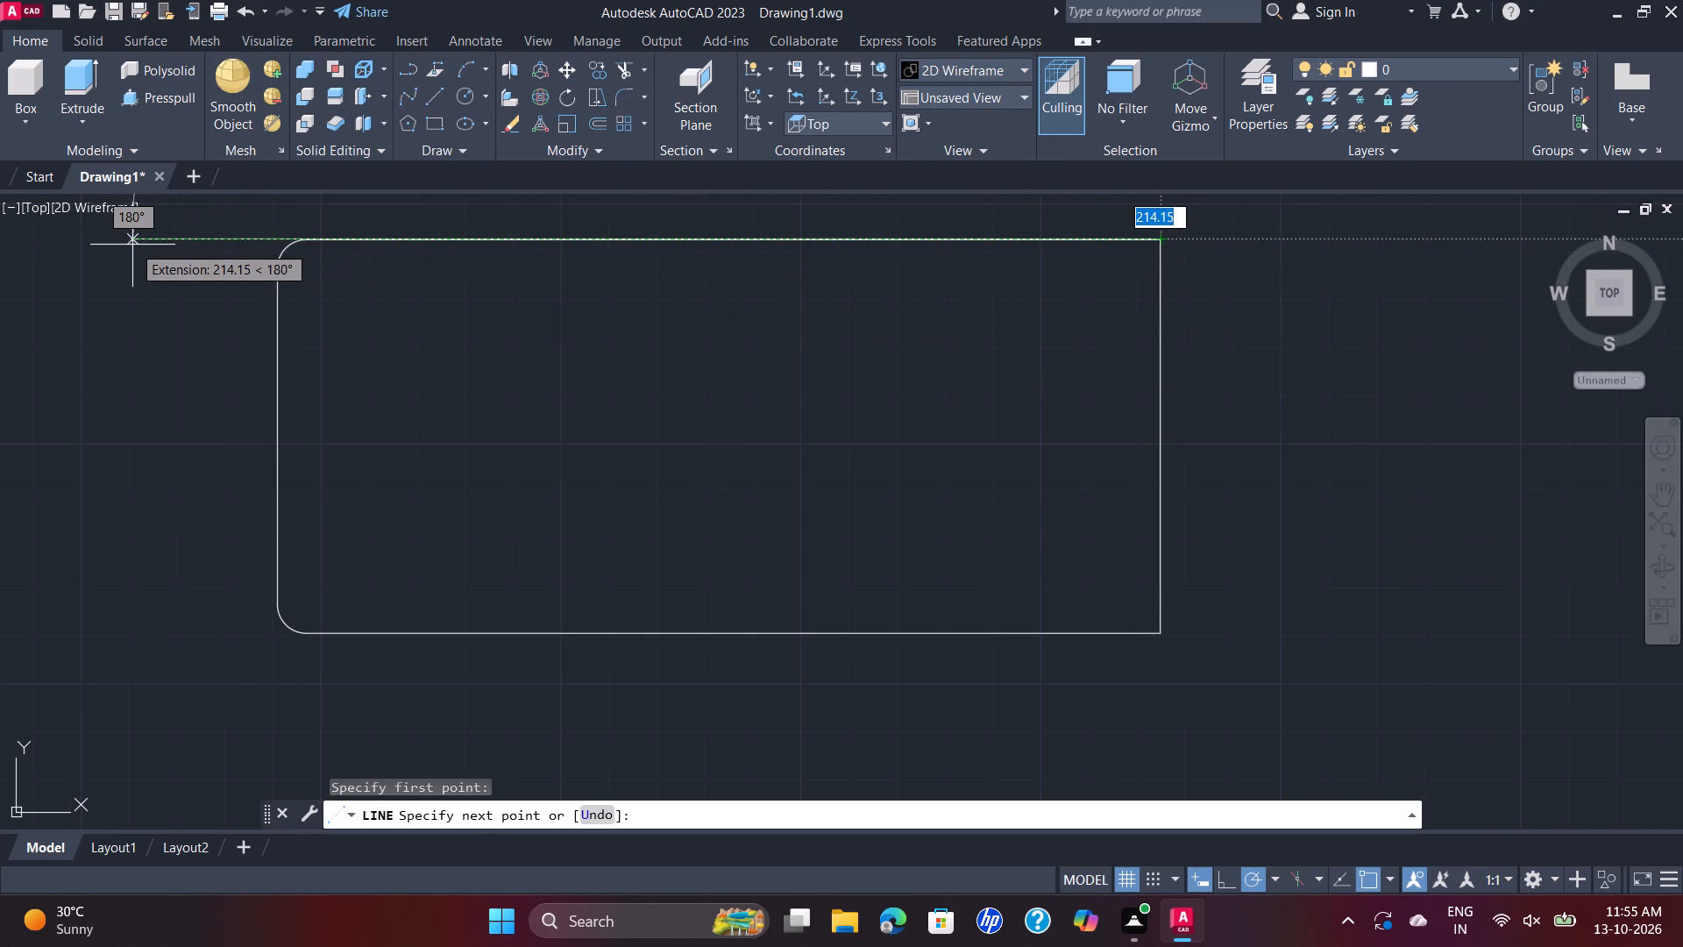
pyautogui.write('42')
pyautogui.press('Return')
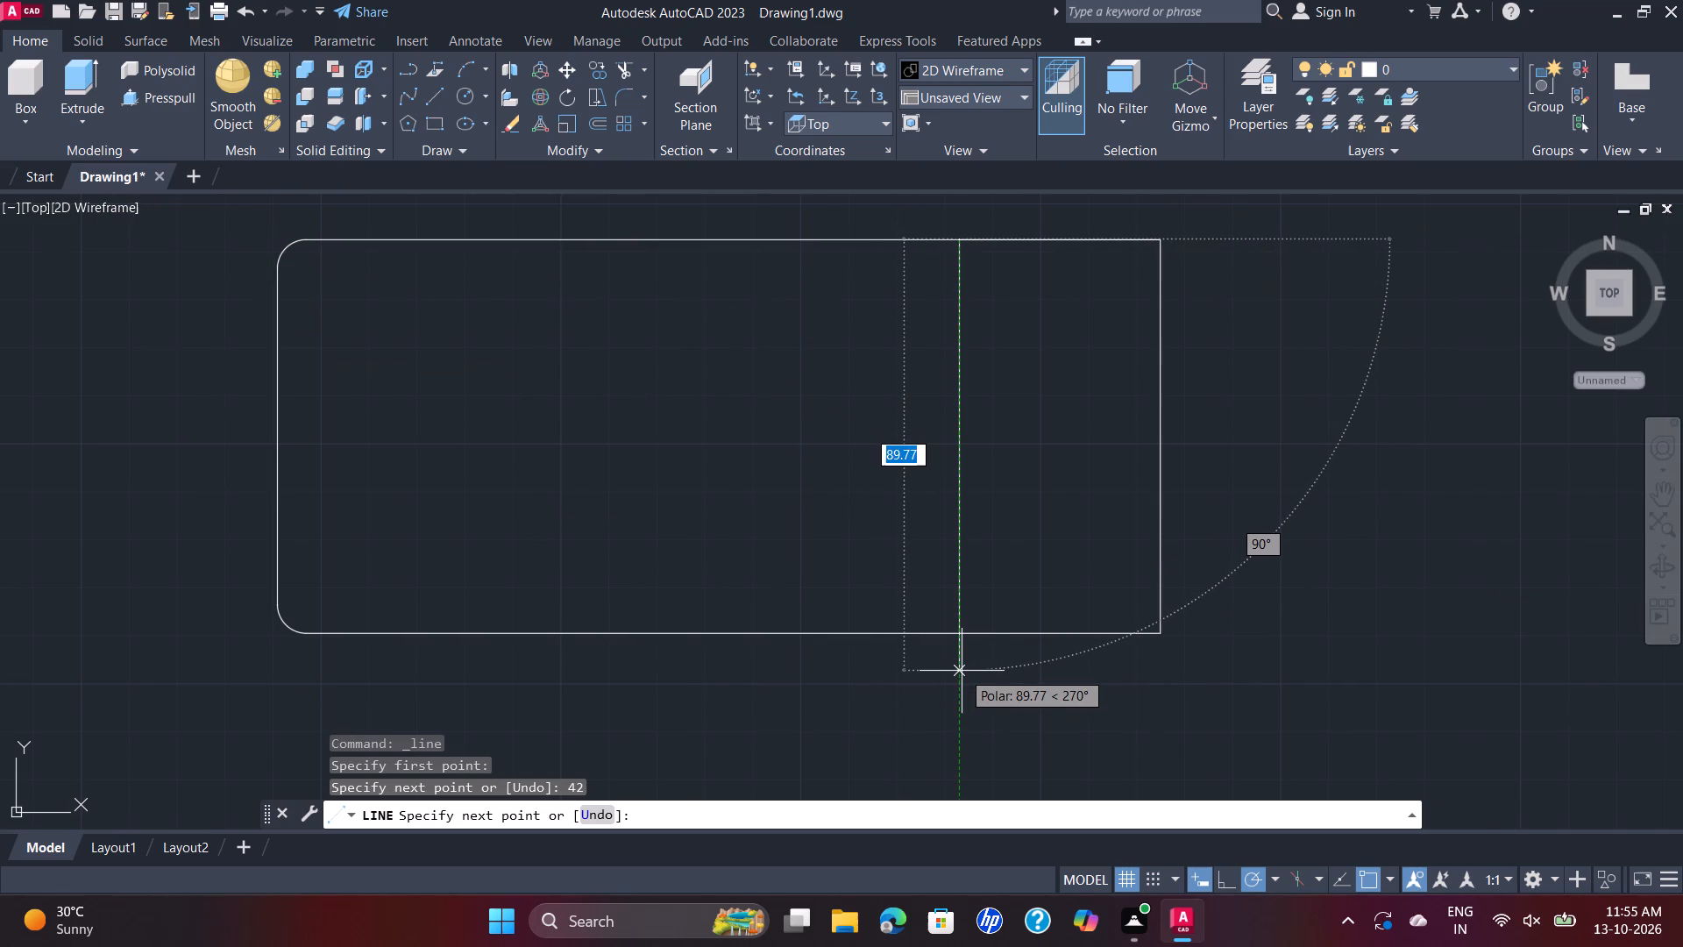
pyautogui.write('82')
pyautogui.press('Return')
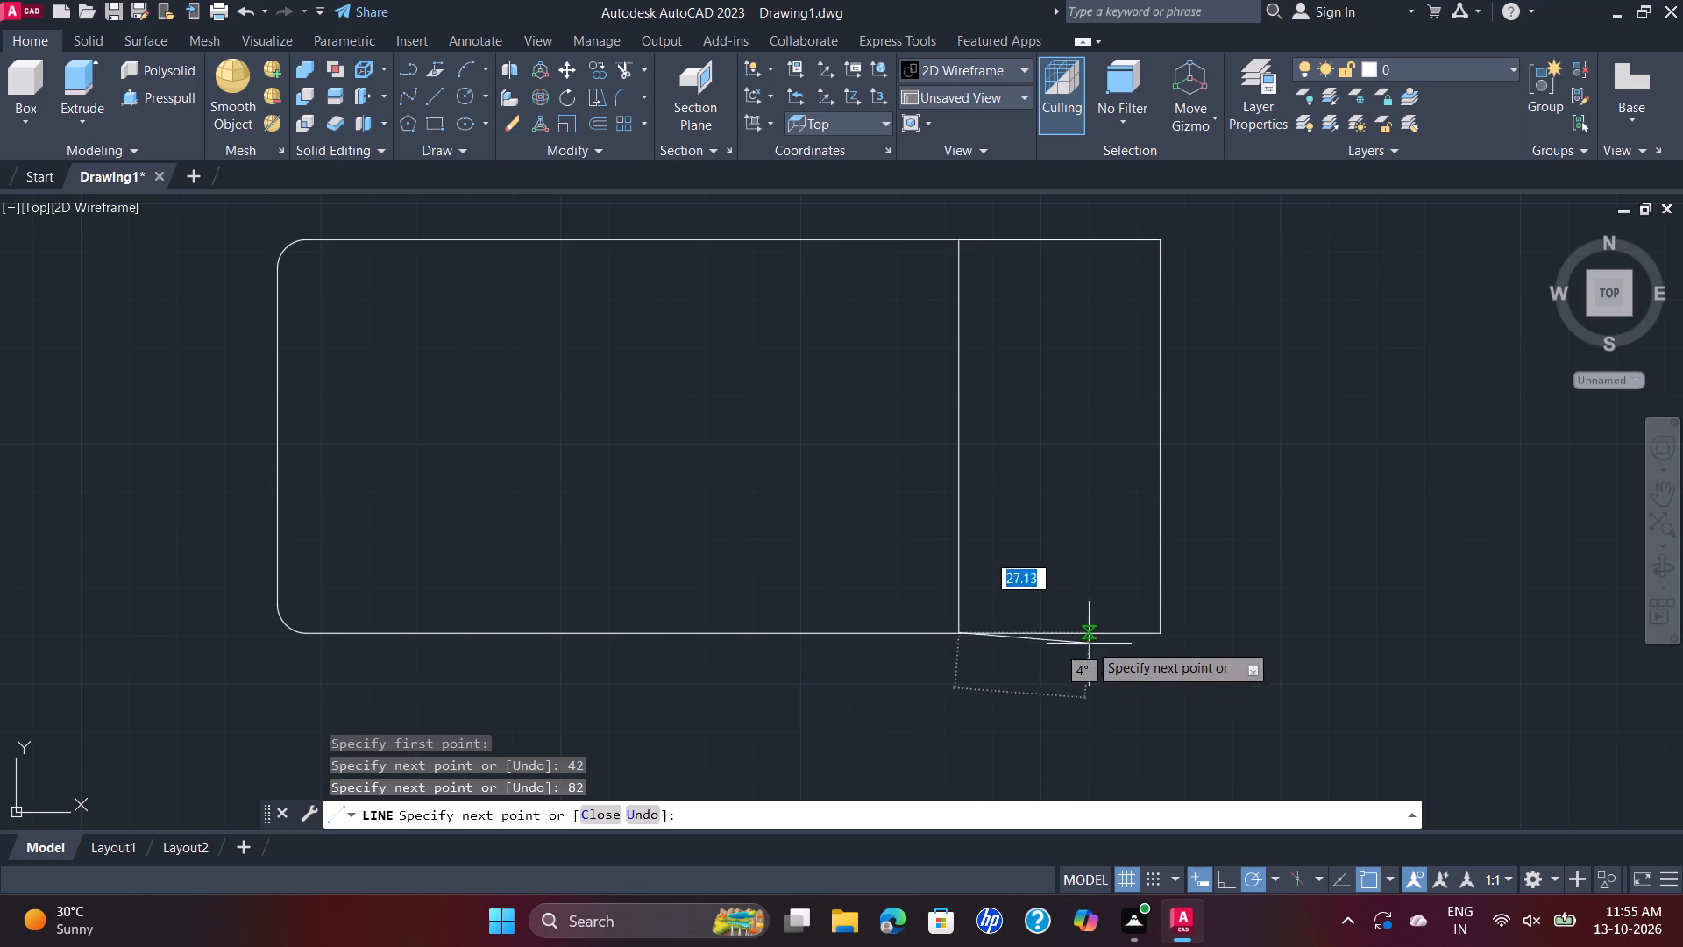
pyautogui.press('Escape')
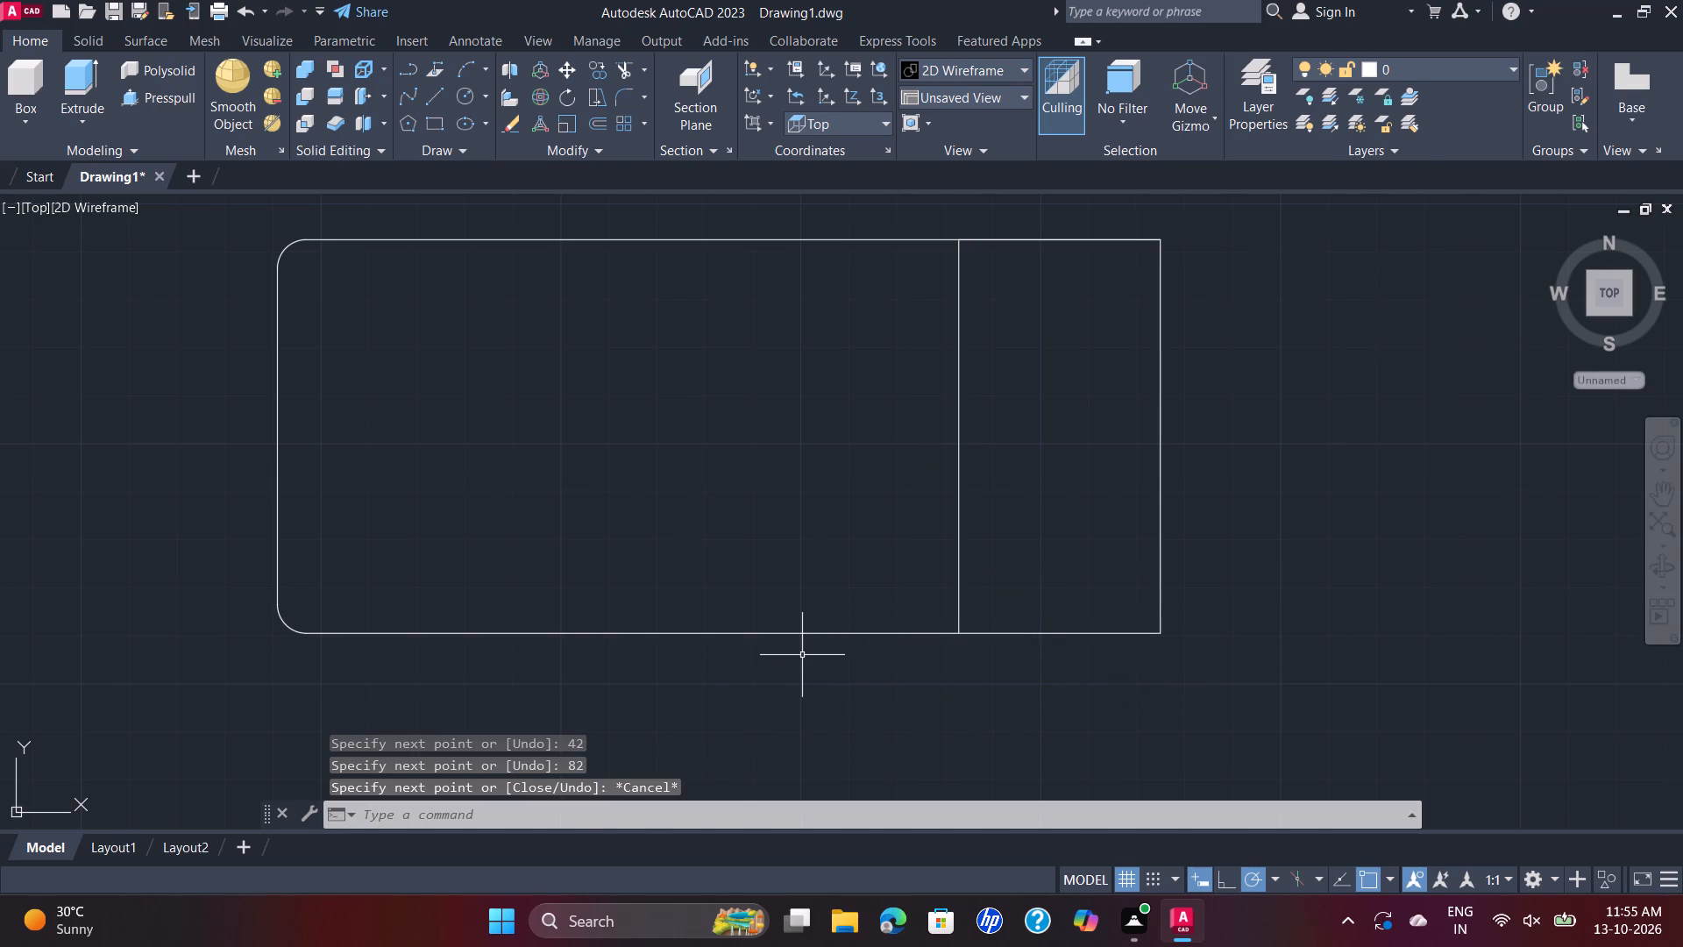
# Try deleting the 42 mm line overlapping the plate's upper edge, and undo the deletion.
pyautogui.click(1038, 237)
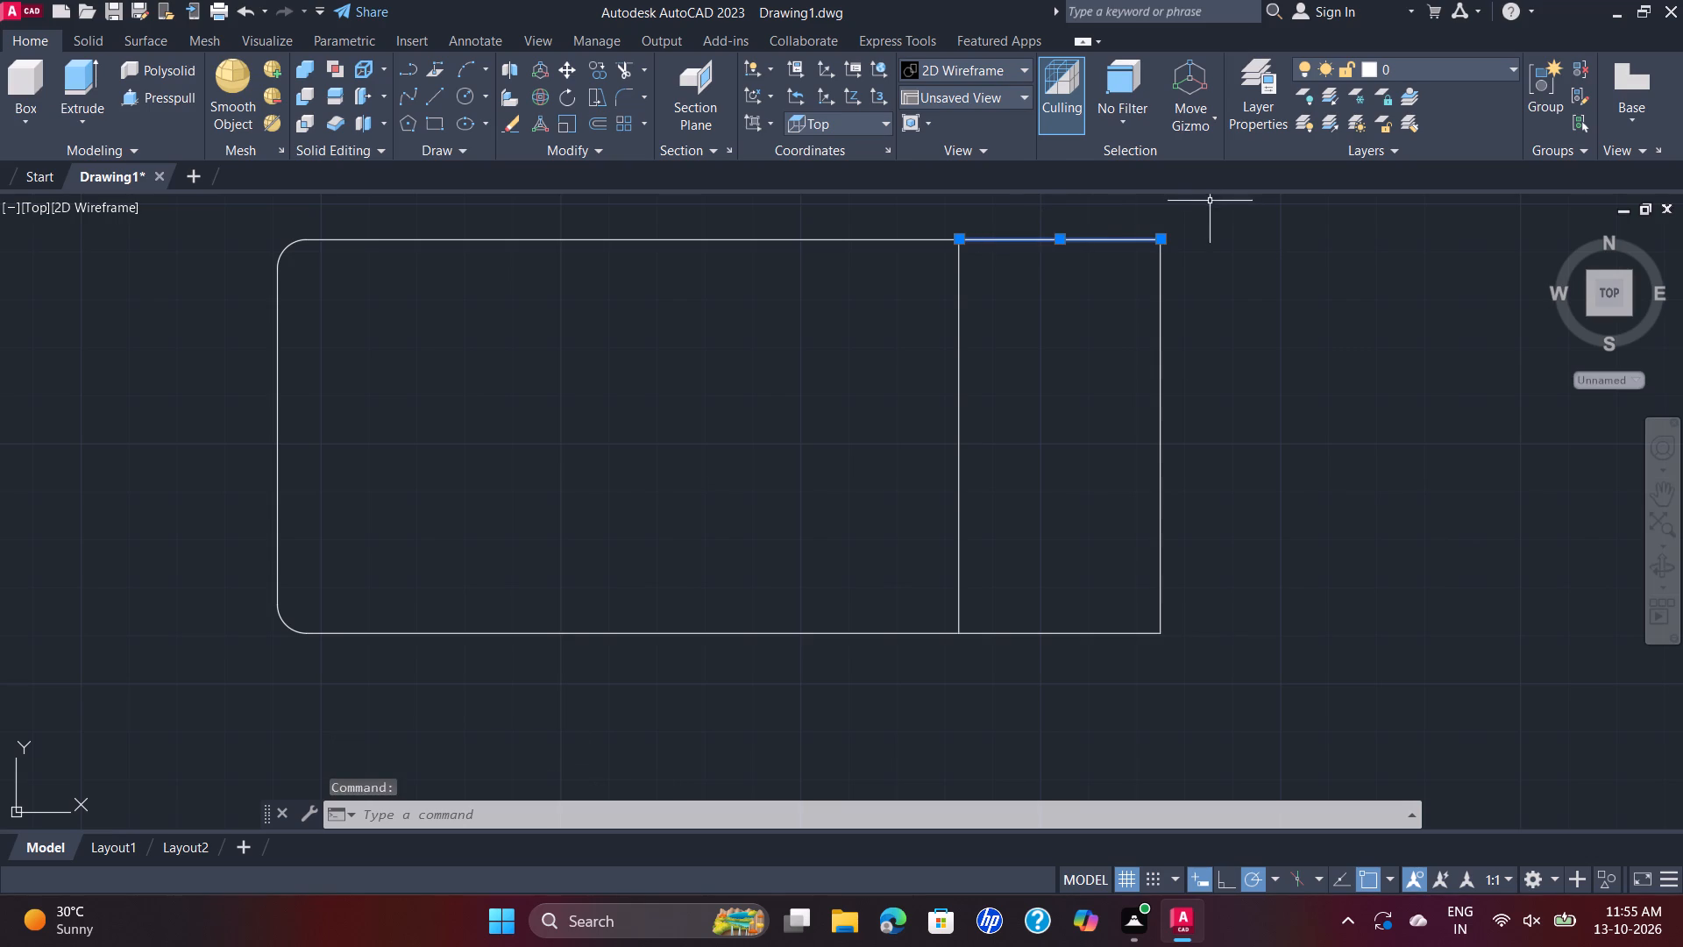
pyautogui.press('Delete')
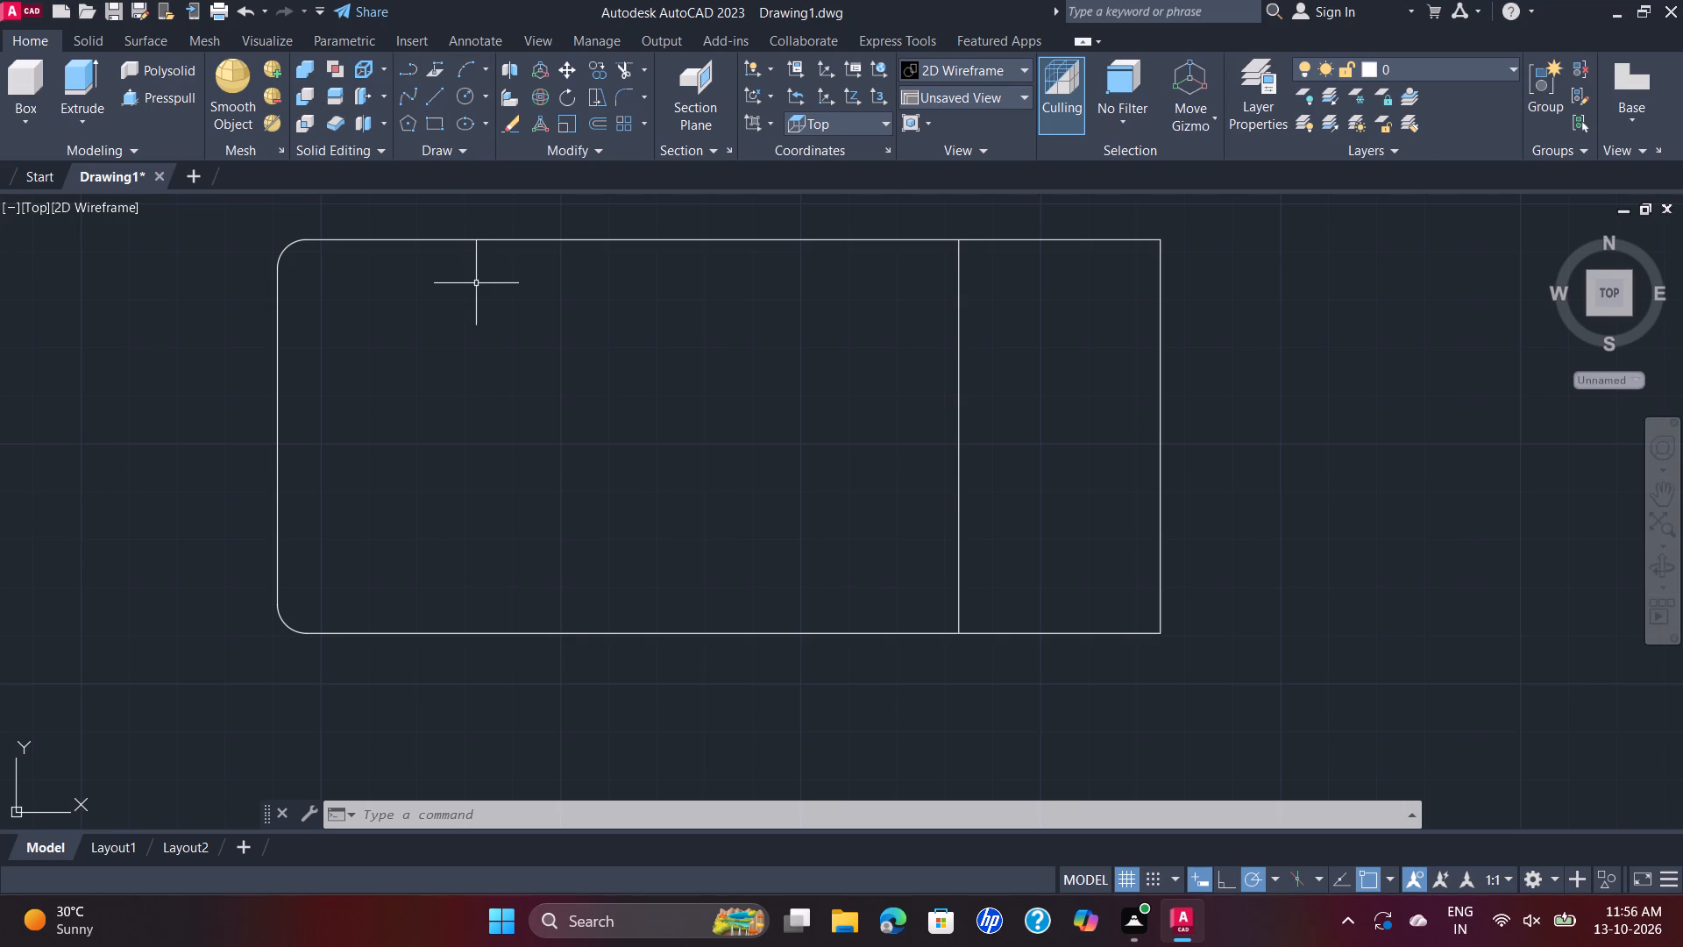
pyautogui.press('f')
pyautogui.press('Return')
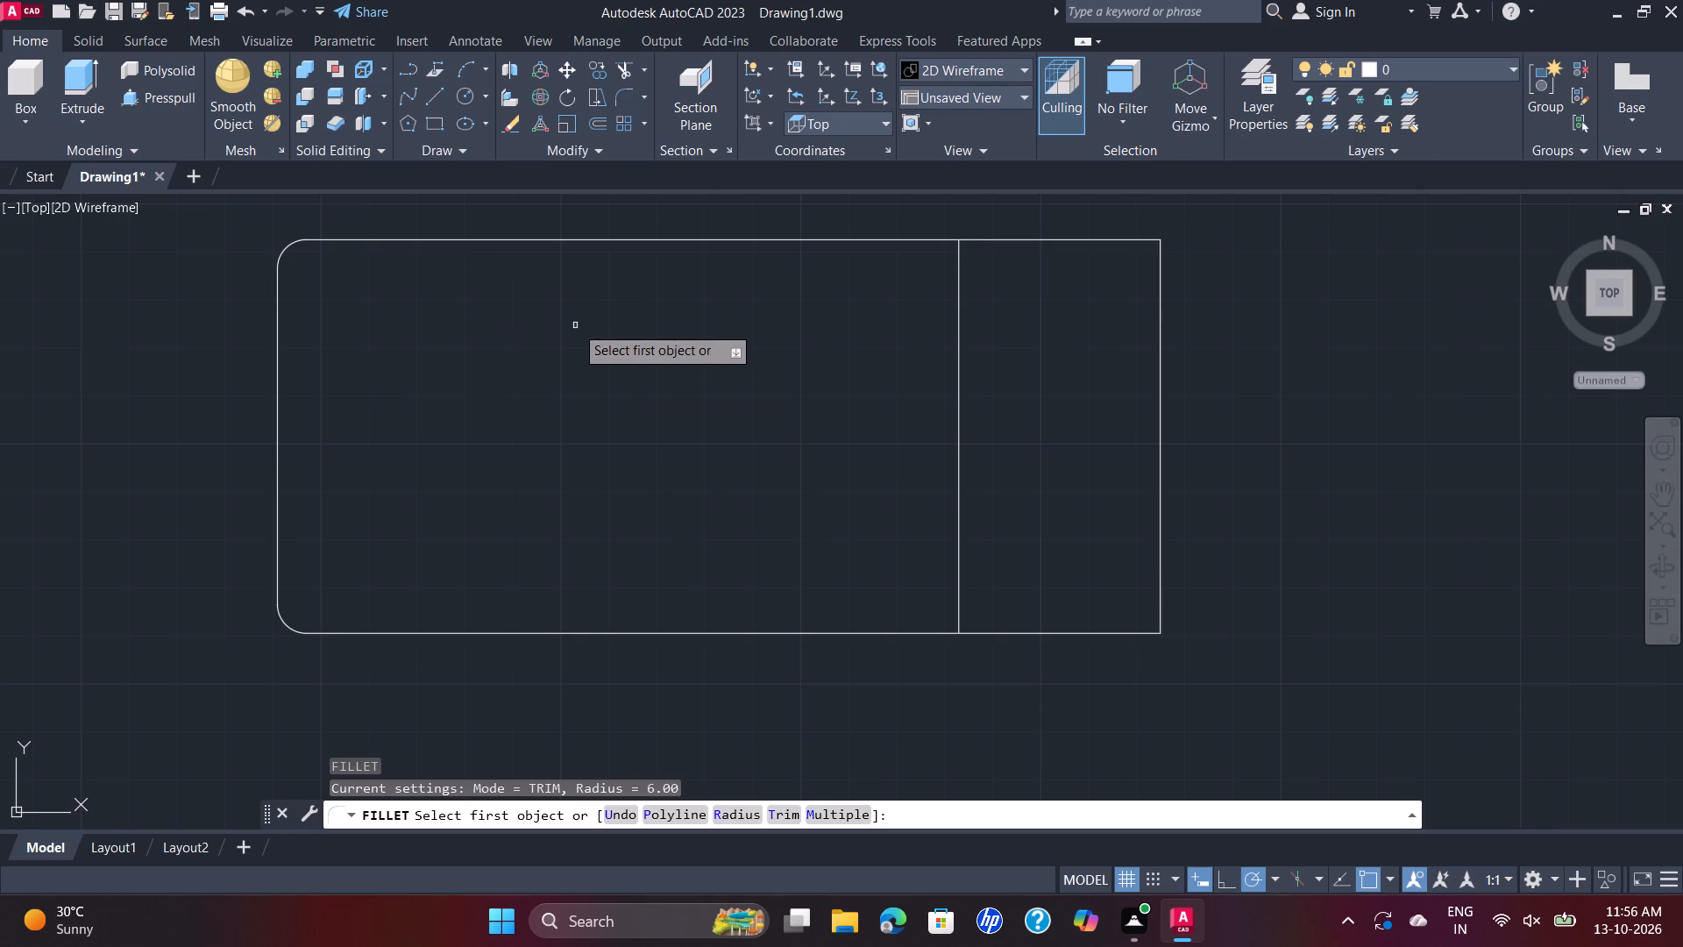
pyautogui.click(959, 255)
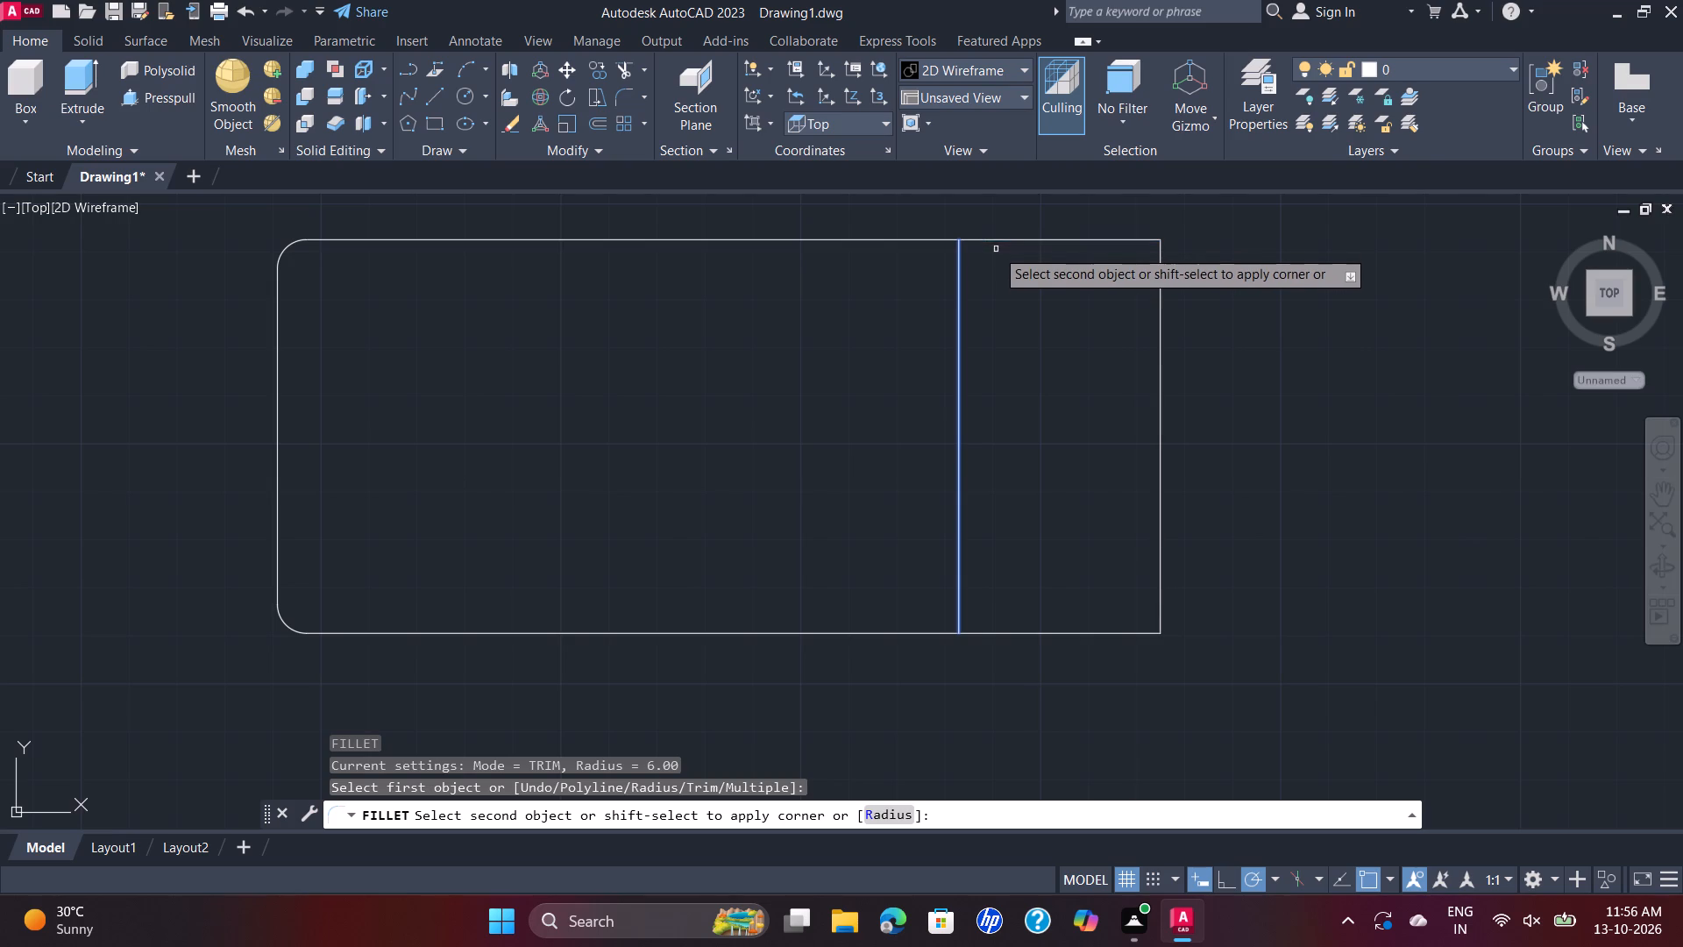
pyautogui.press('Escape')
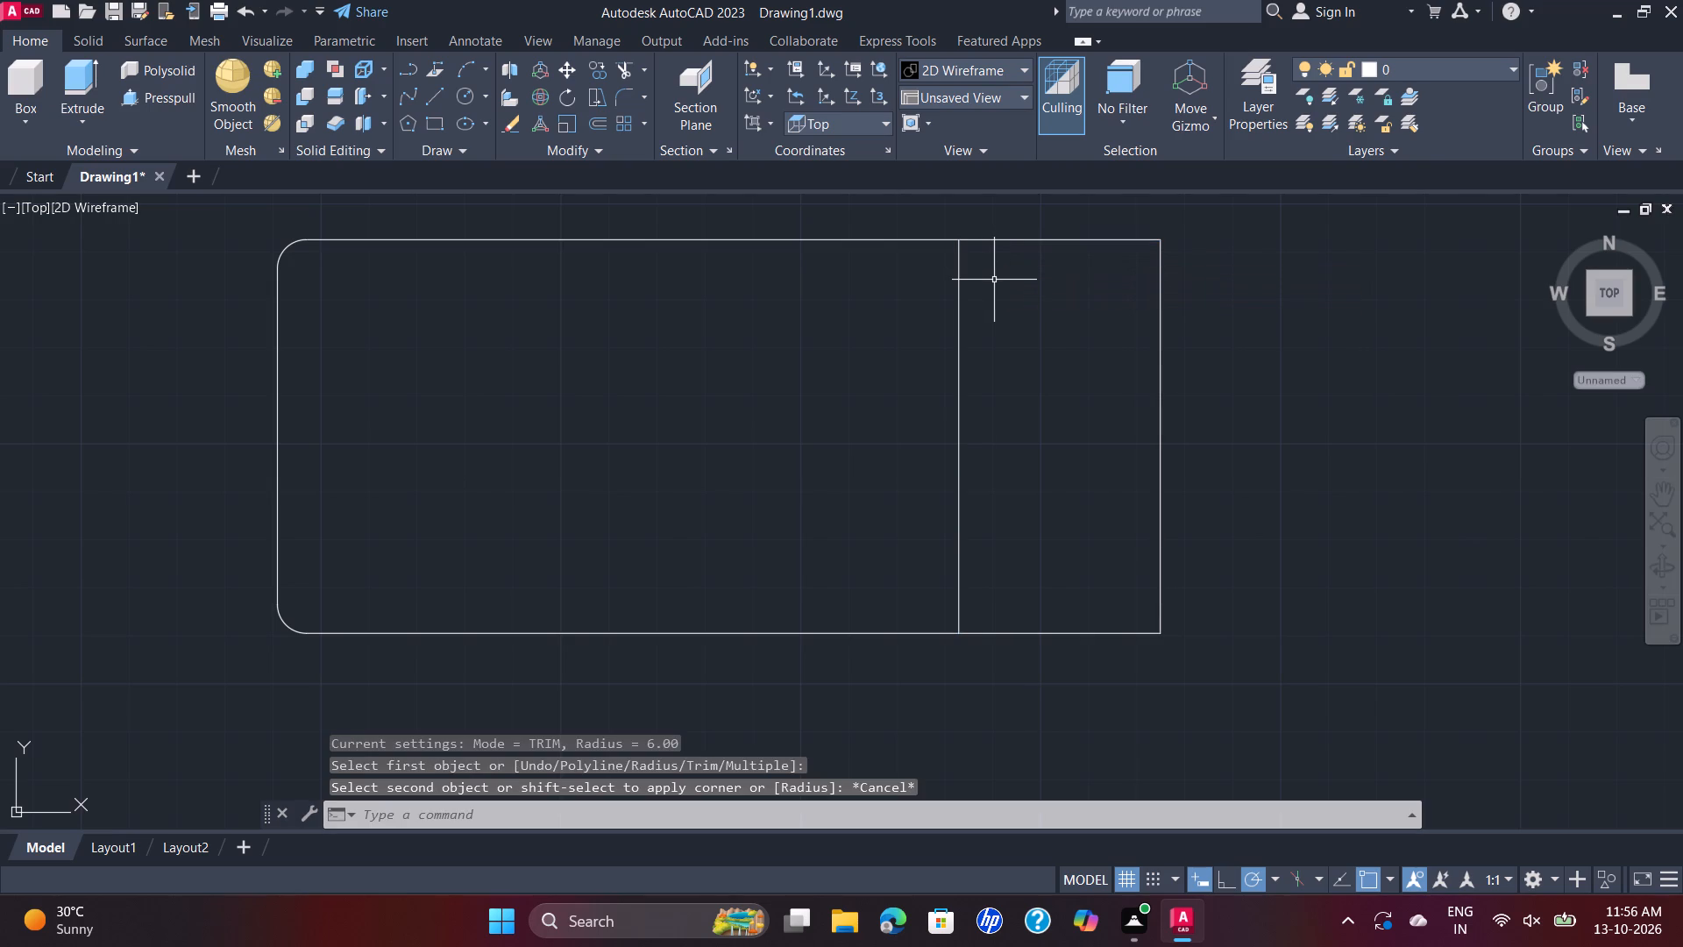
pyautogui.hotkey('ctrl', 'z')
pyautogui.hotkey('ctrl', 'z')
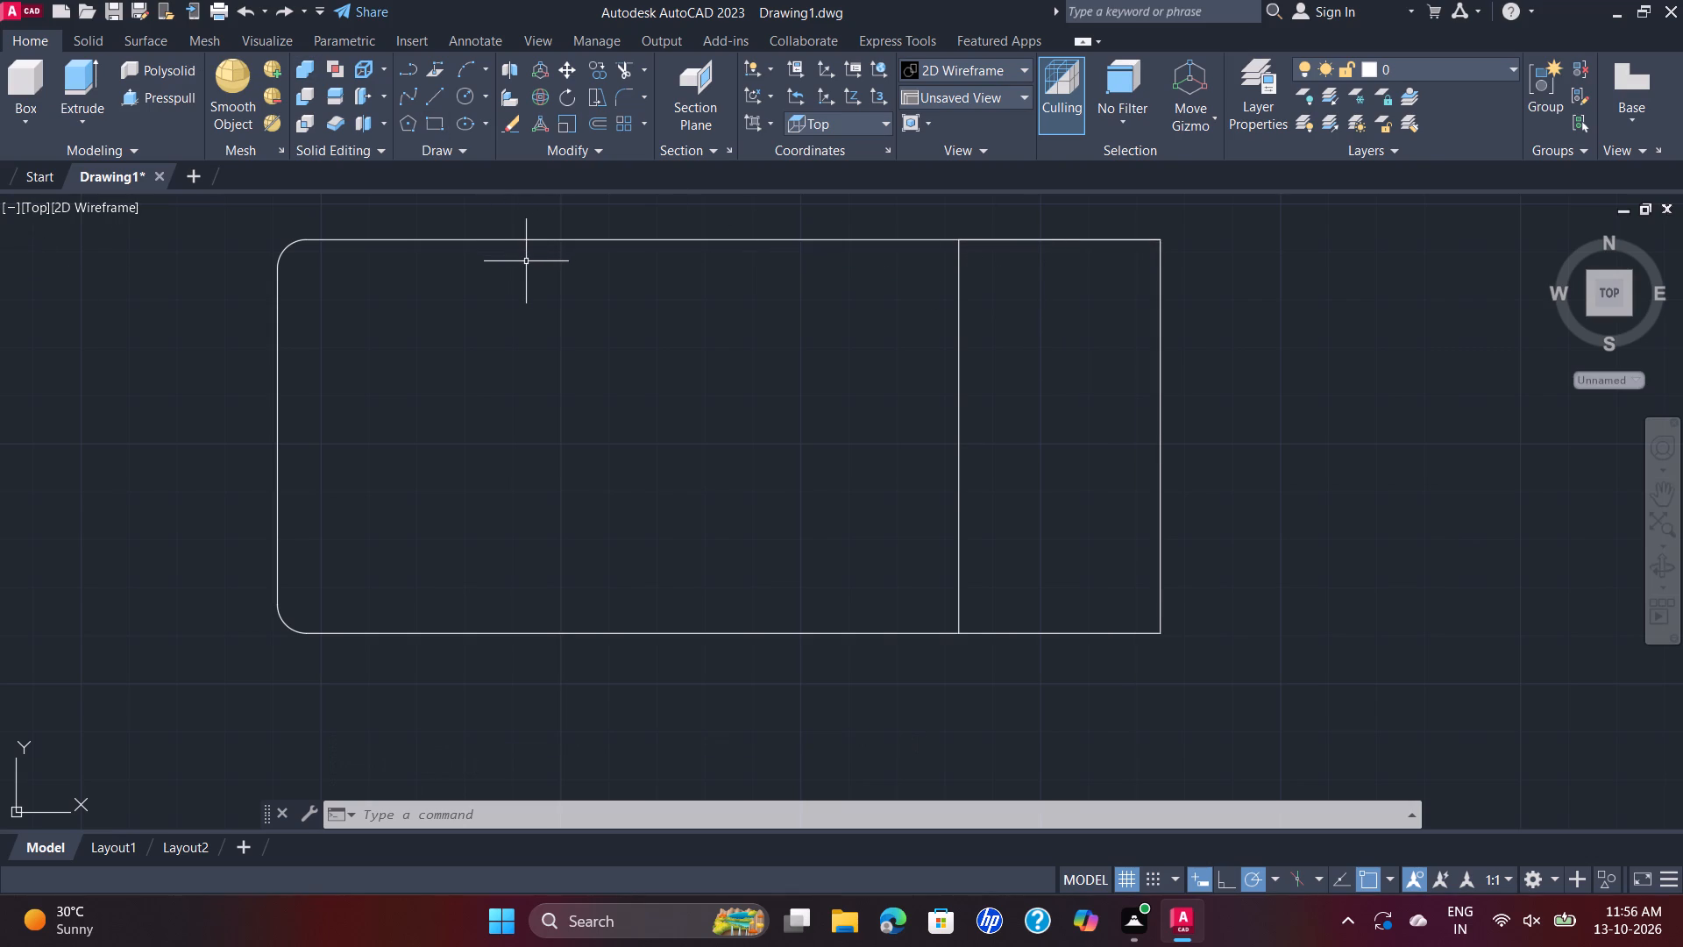
# Fillet the upper left corner between the 82 mm dividing line and the 42 mm top line with a 6 mm radius.
pyautogui.press('f')
pyautogui.press('Return')
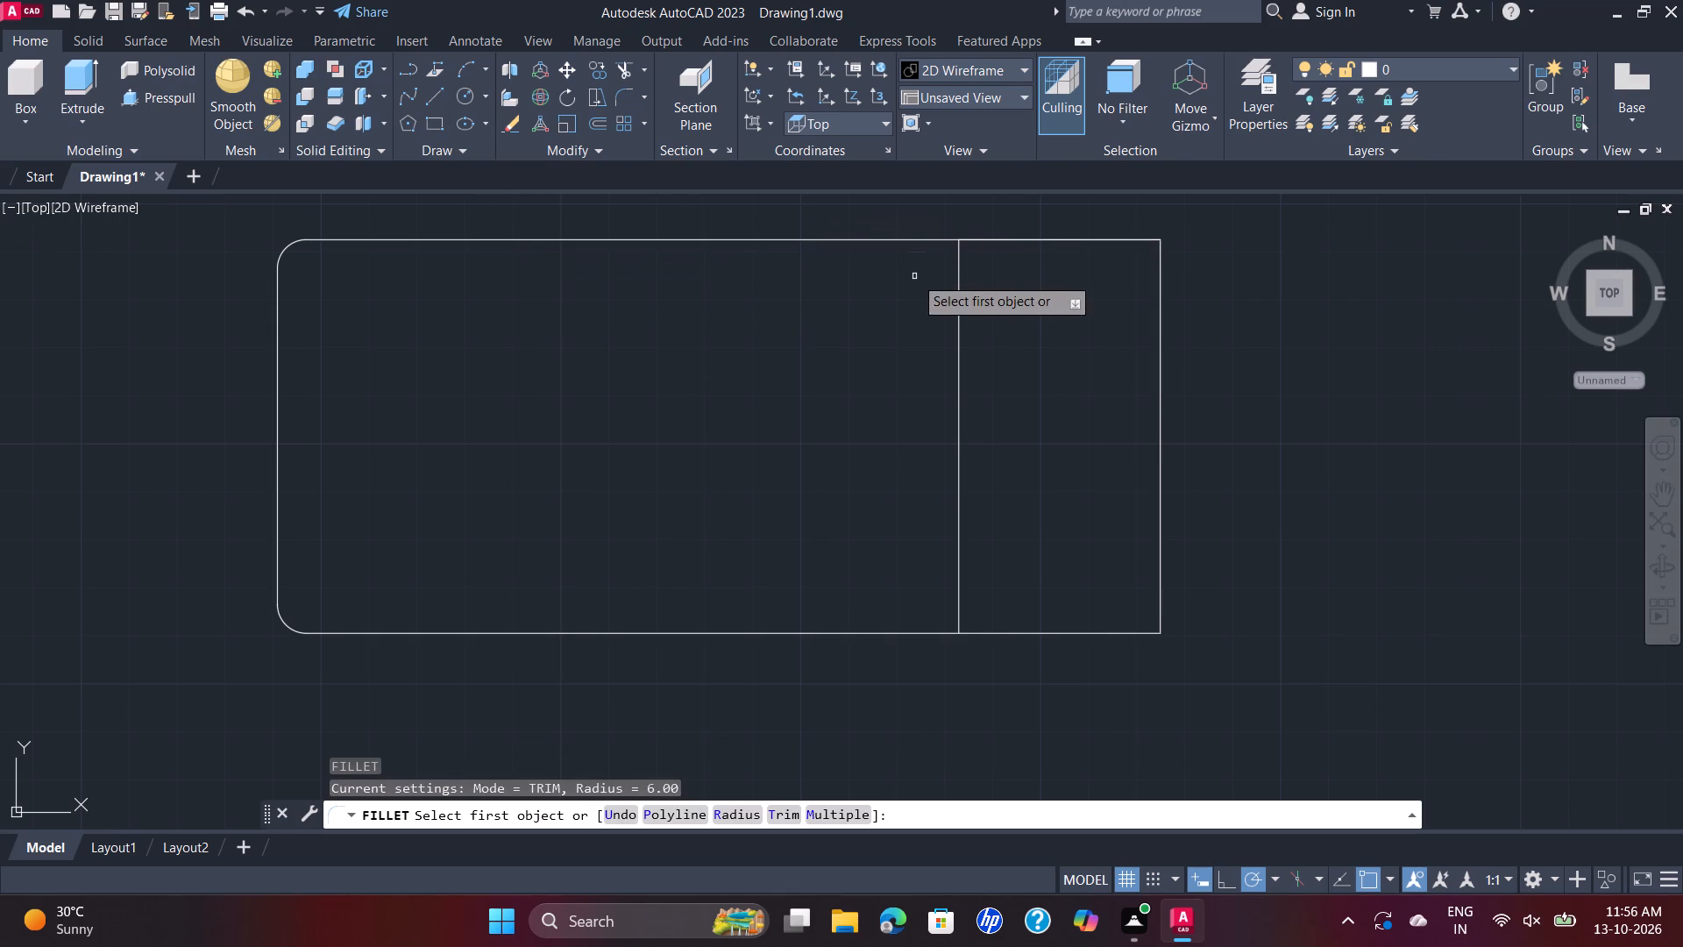
pyautogui.click(960, 300)
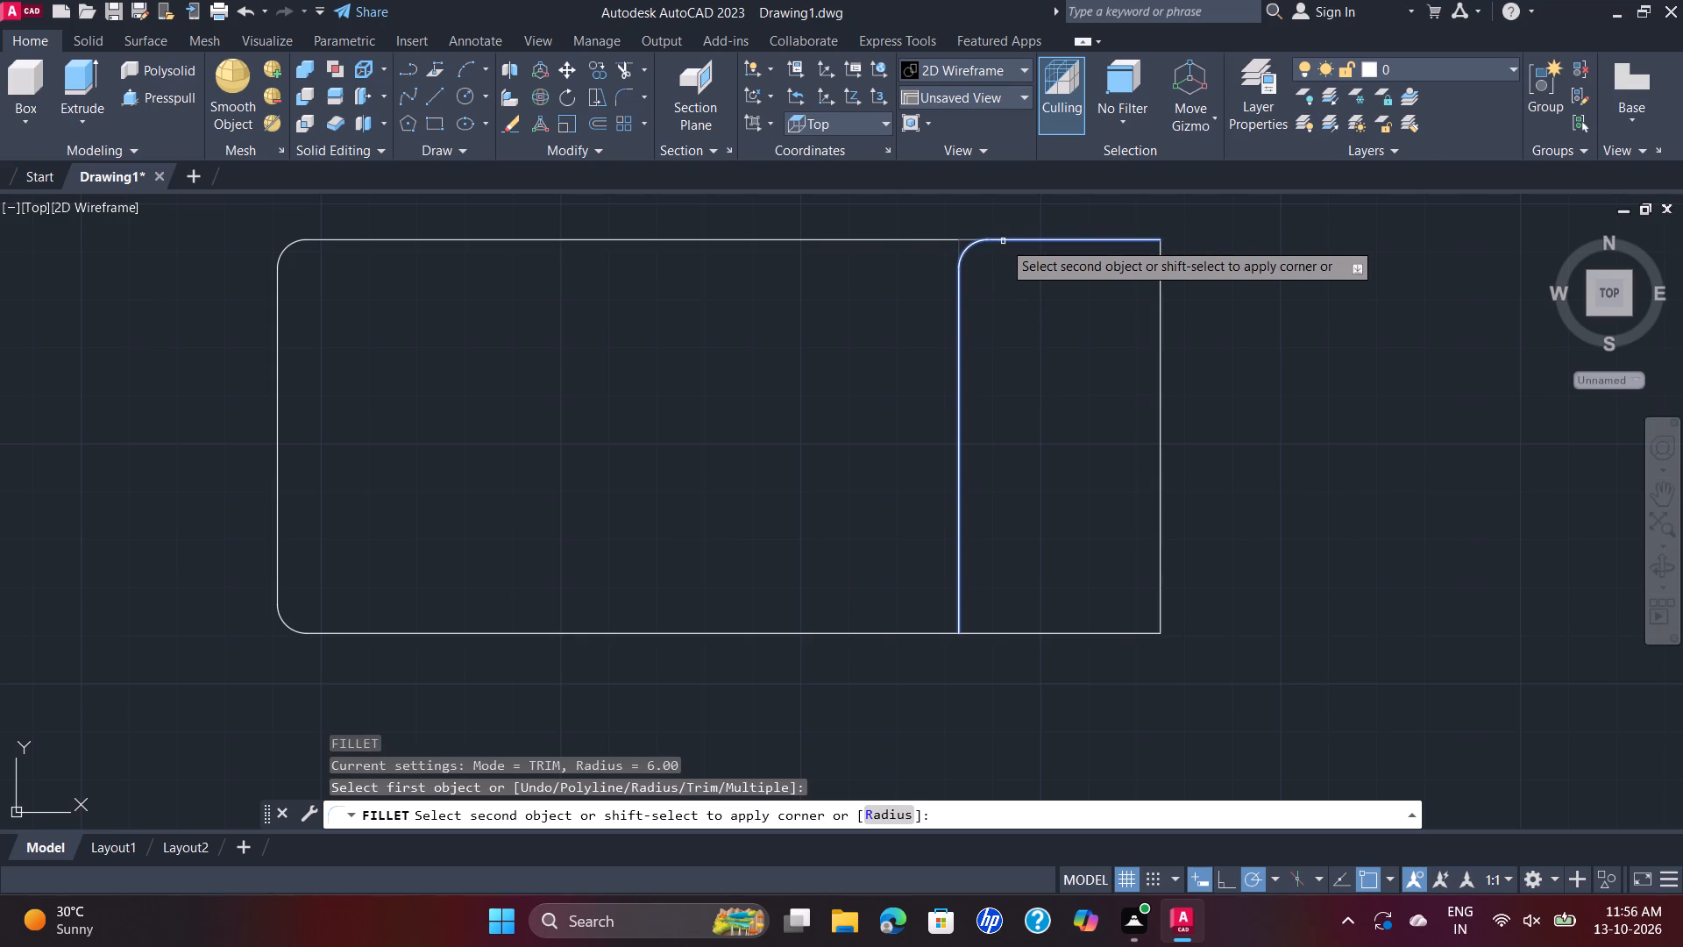
pyautogui.click(1003, 241)
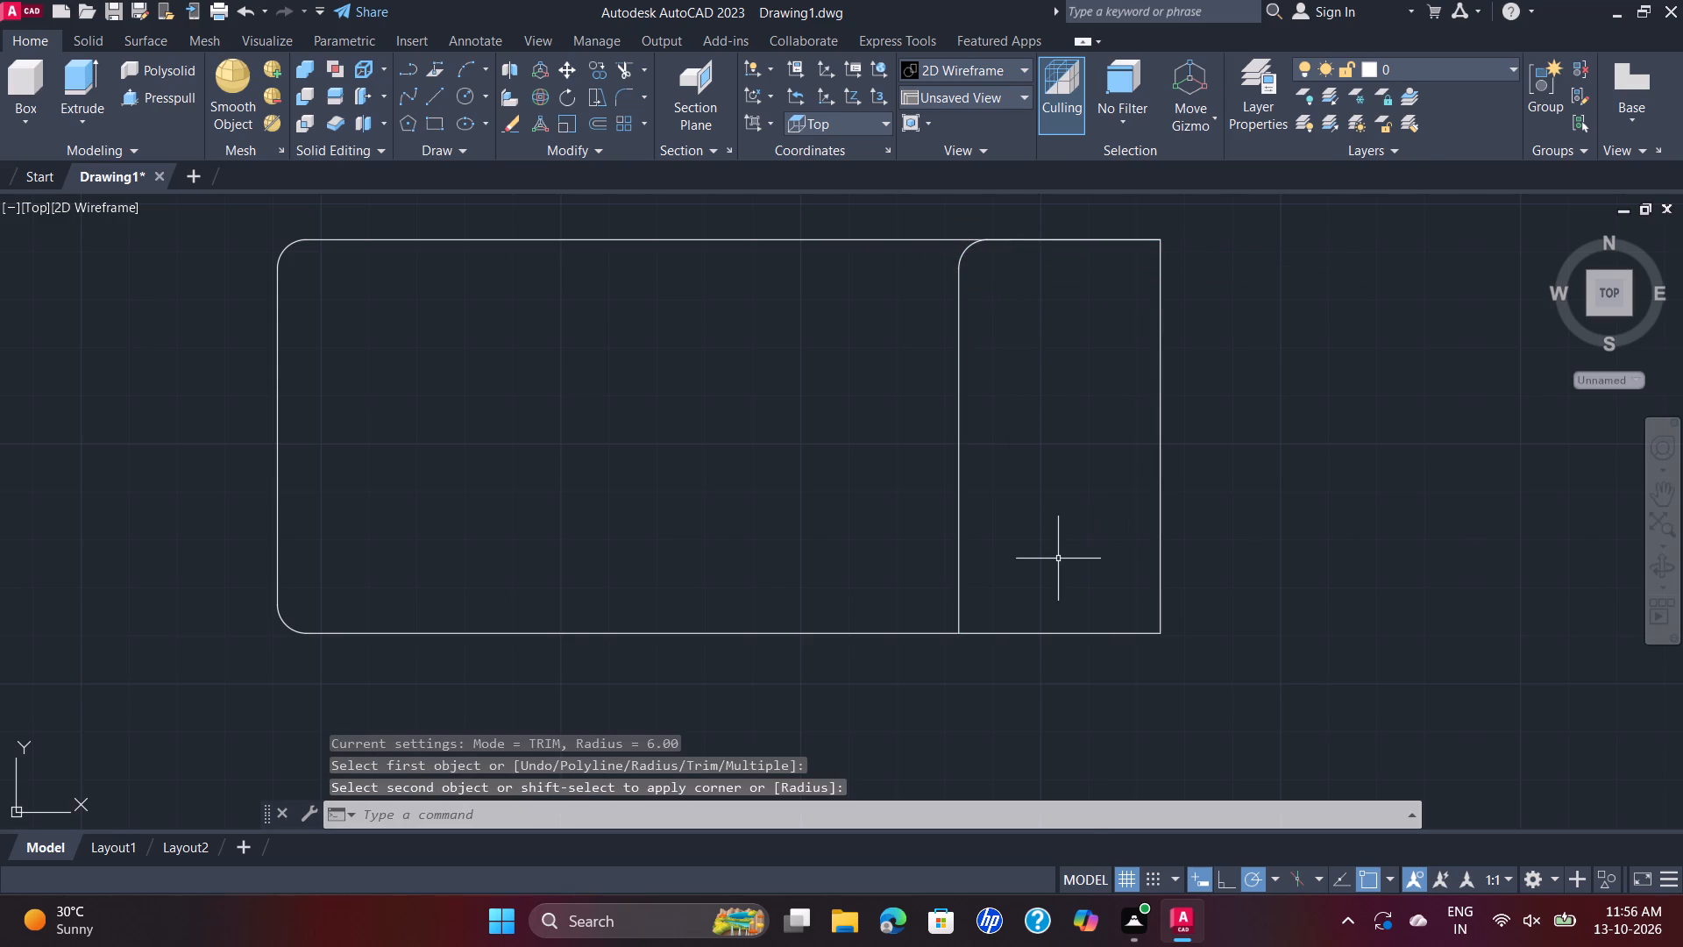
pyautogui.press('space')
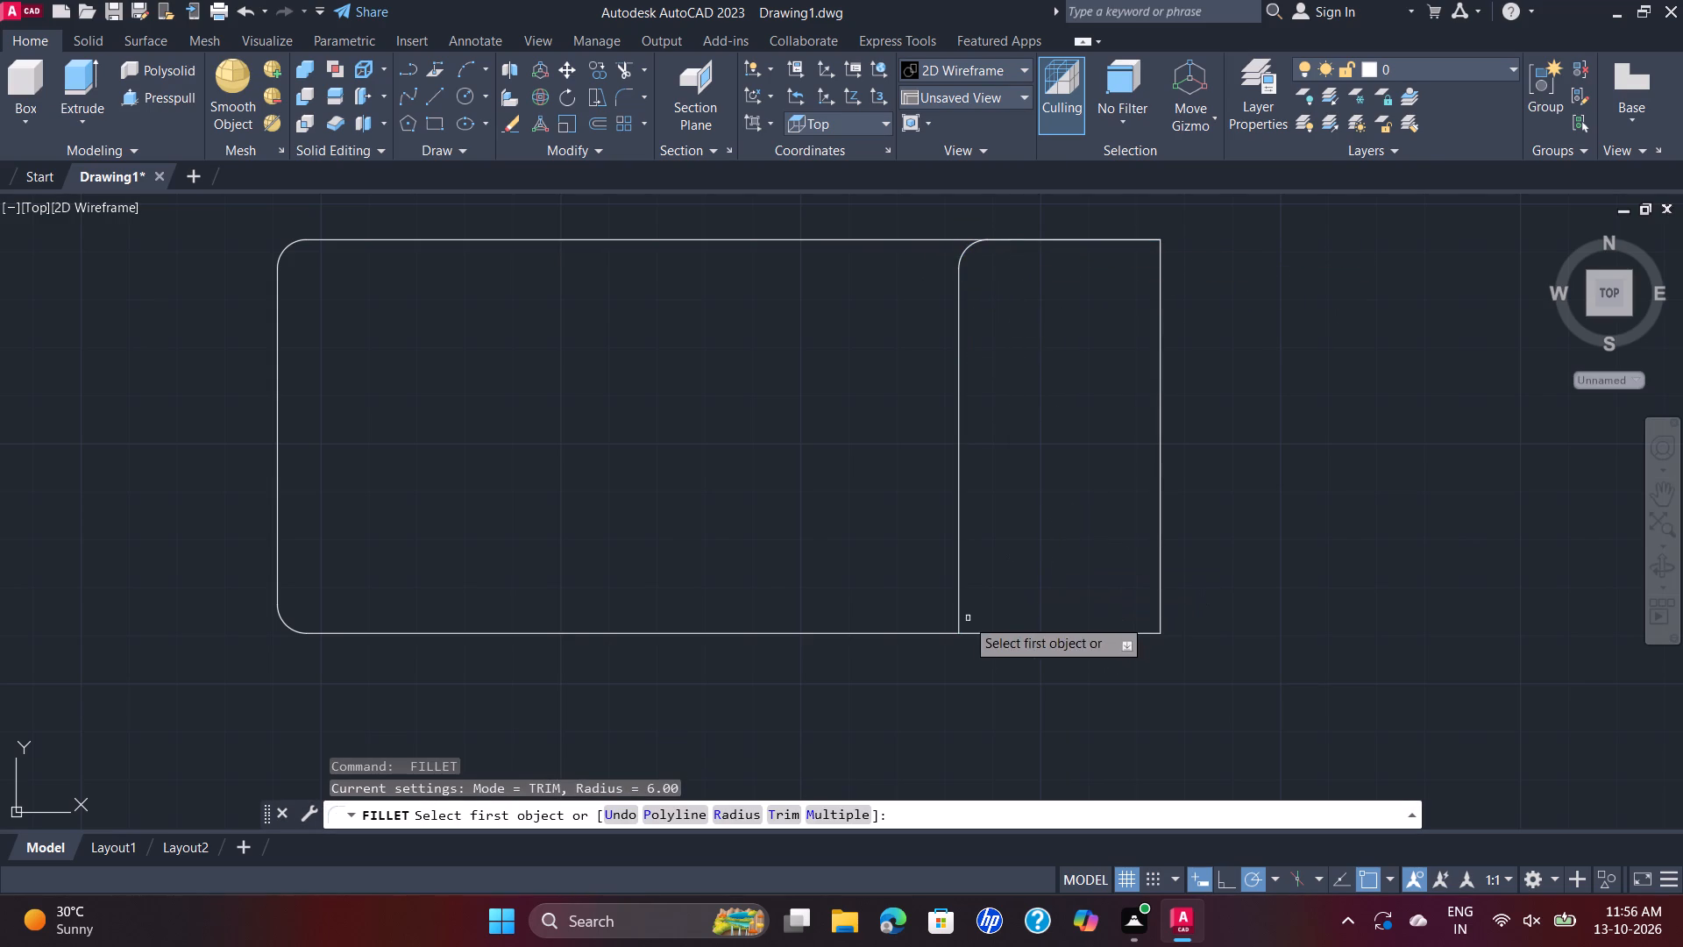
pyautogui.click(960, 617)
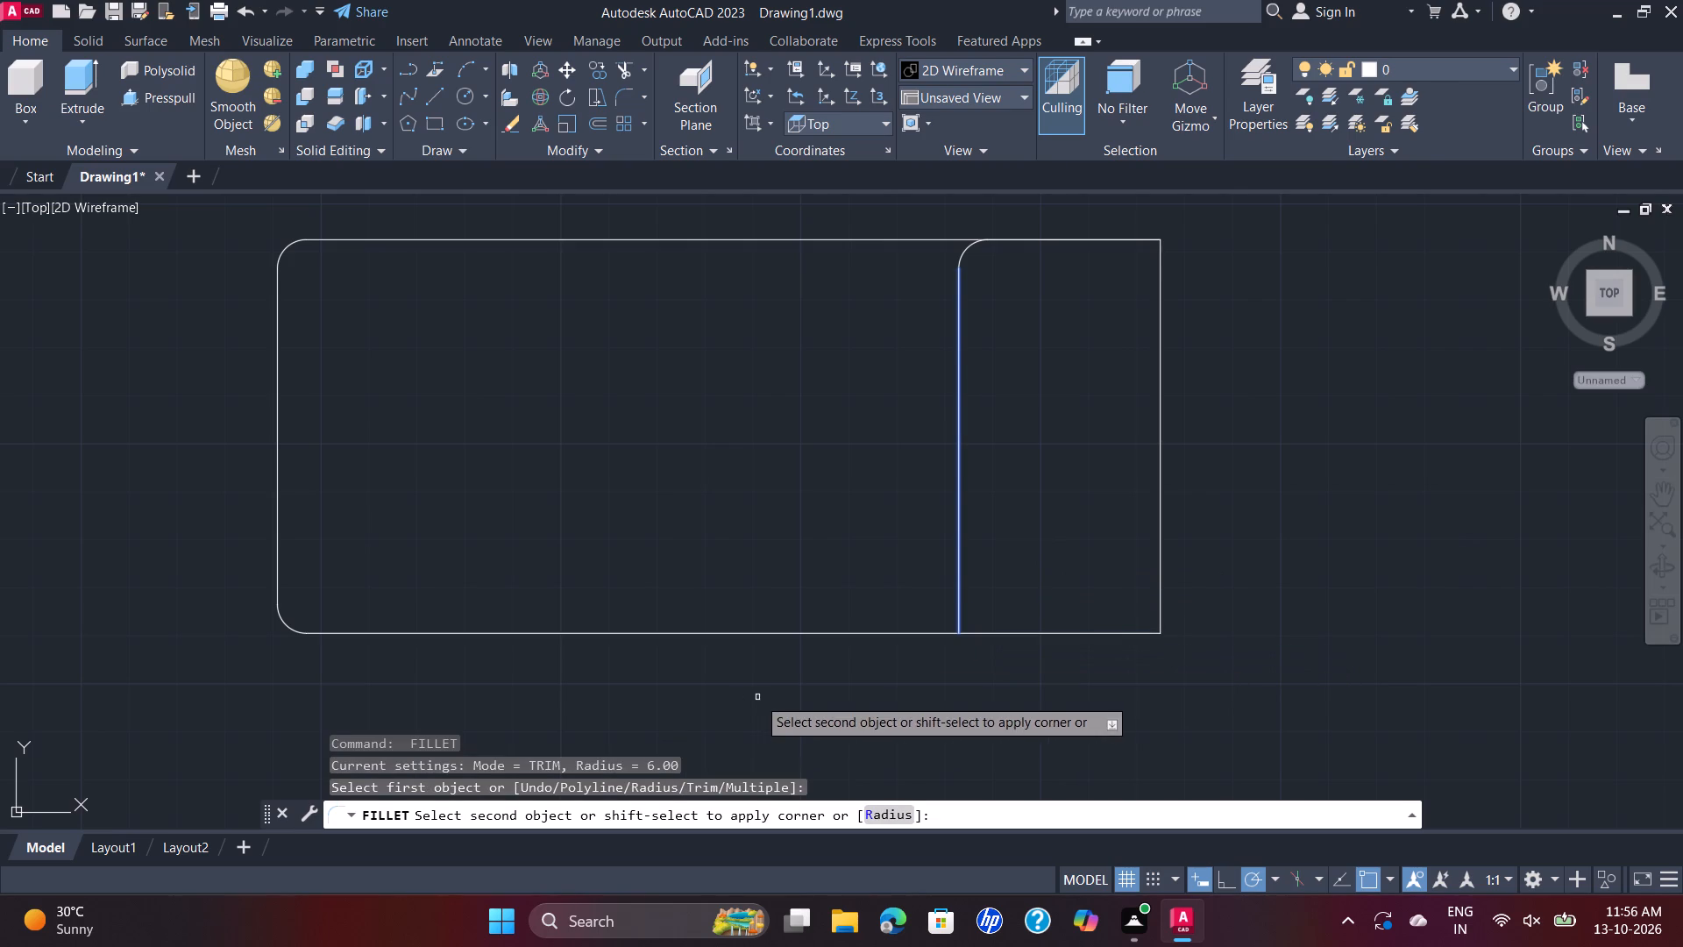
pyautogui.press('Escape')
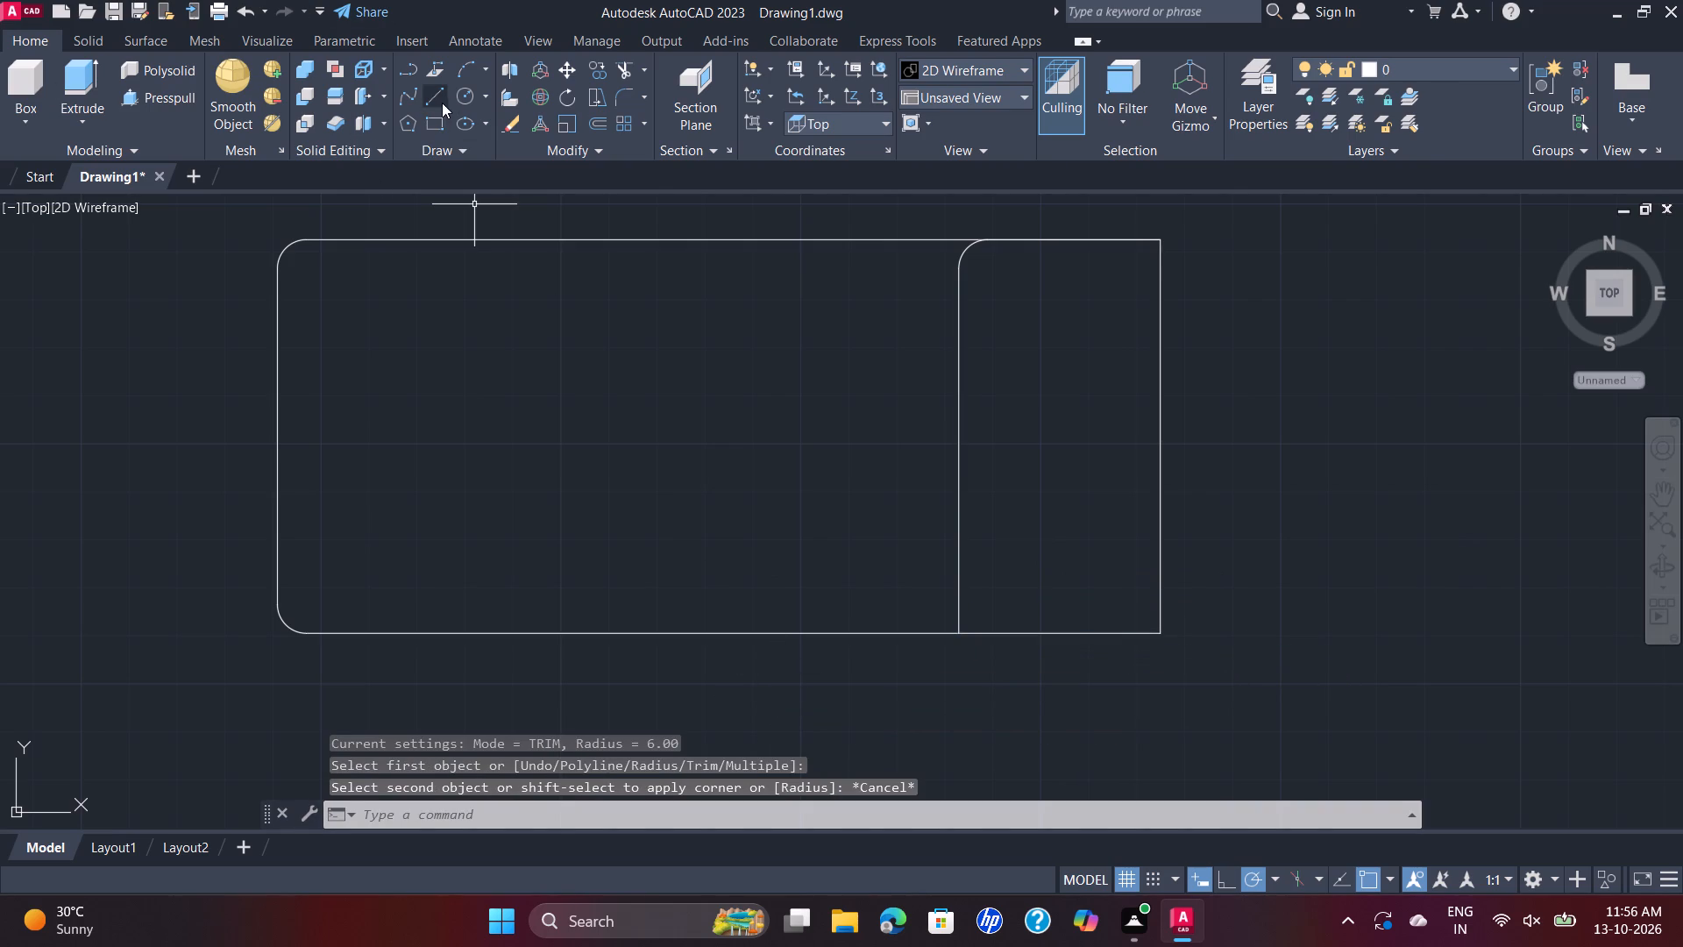
# Draw a 42 mm line along the plate's lower edge from its lower right corner to the dividing line's bottom end.
pyautogui.click(442, 103)
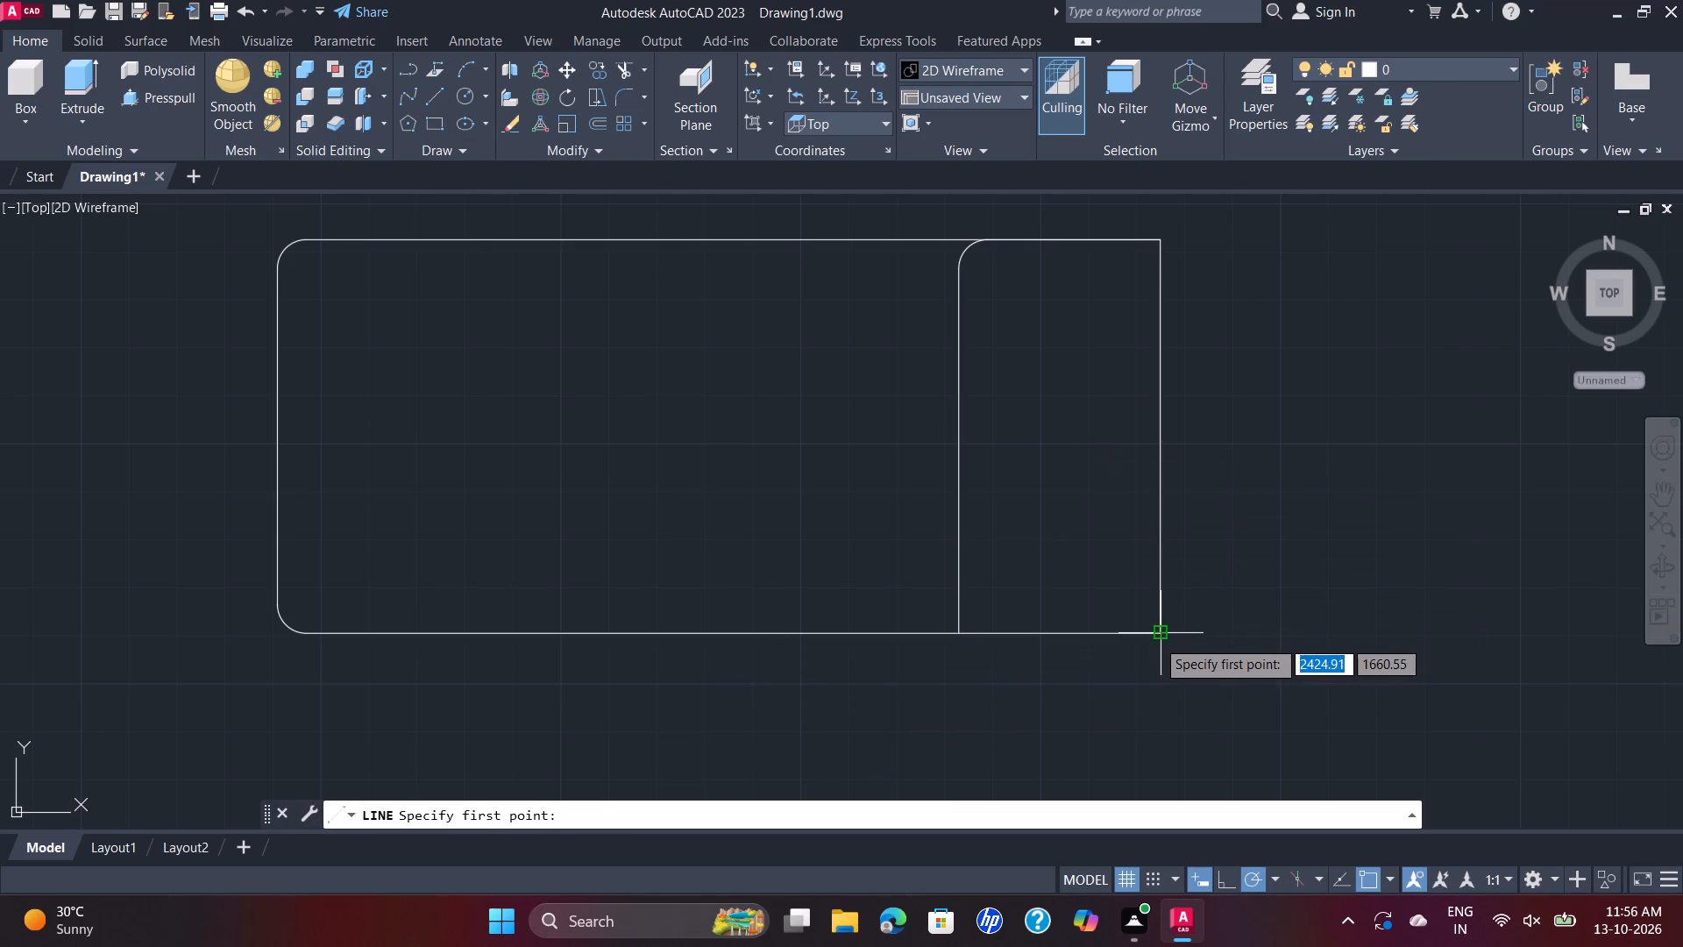
pyautogui.click(1156, 639)
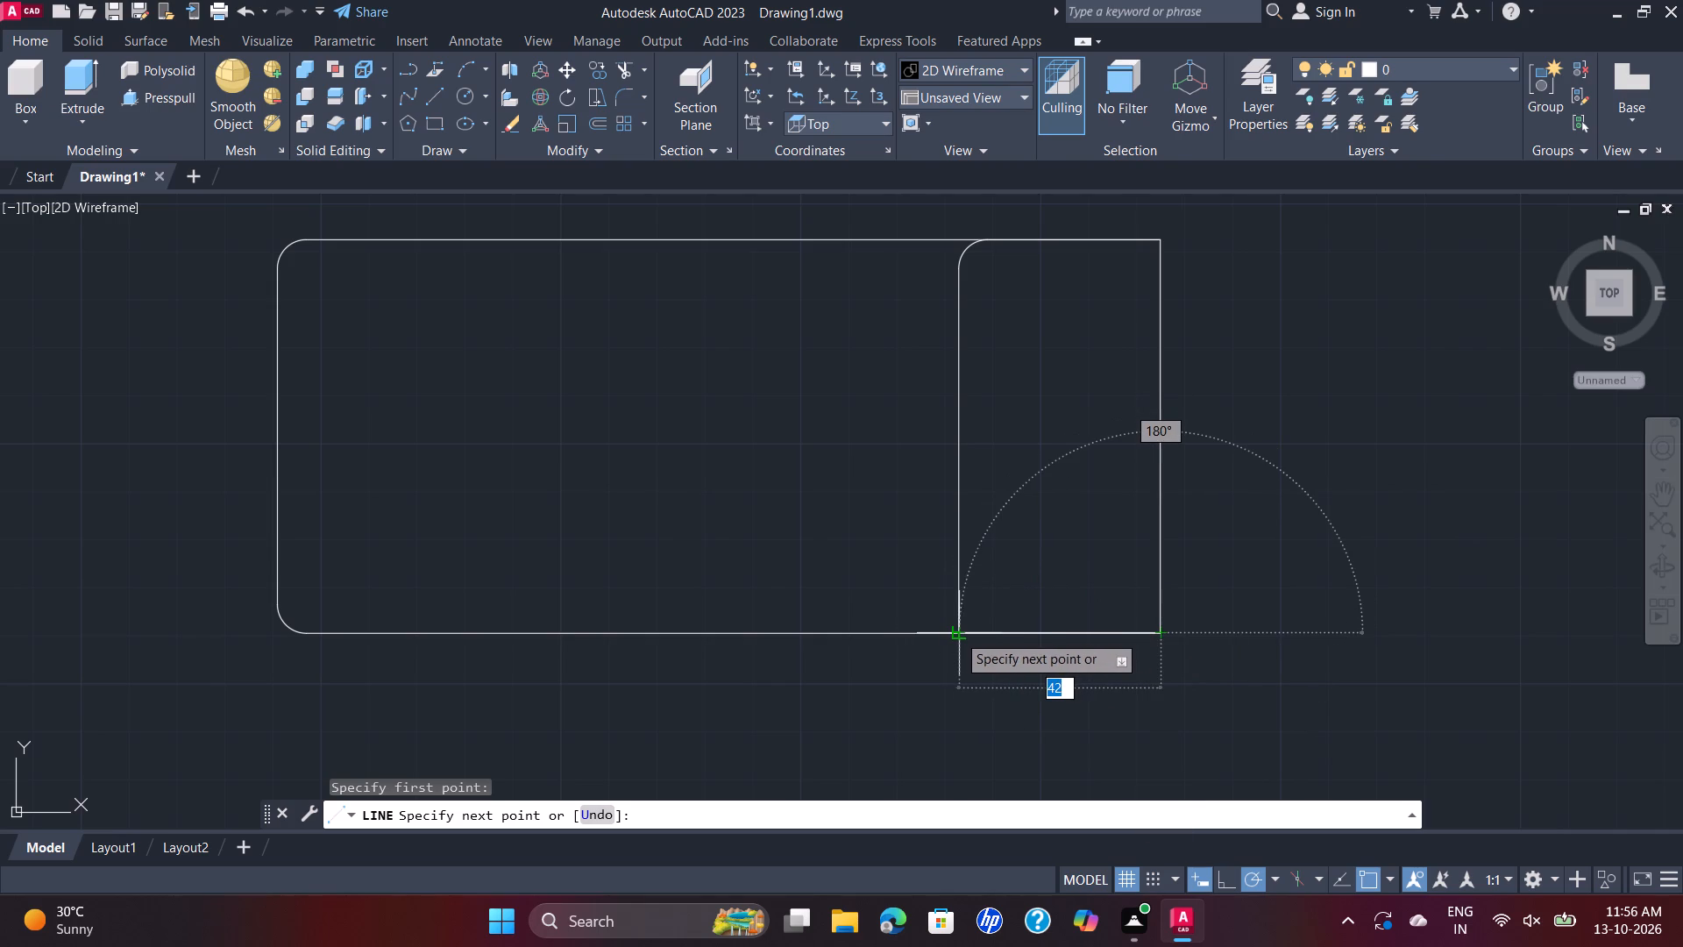
pyautogui.click(957, 631)
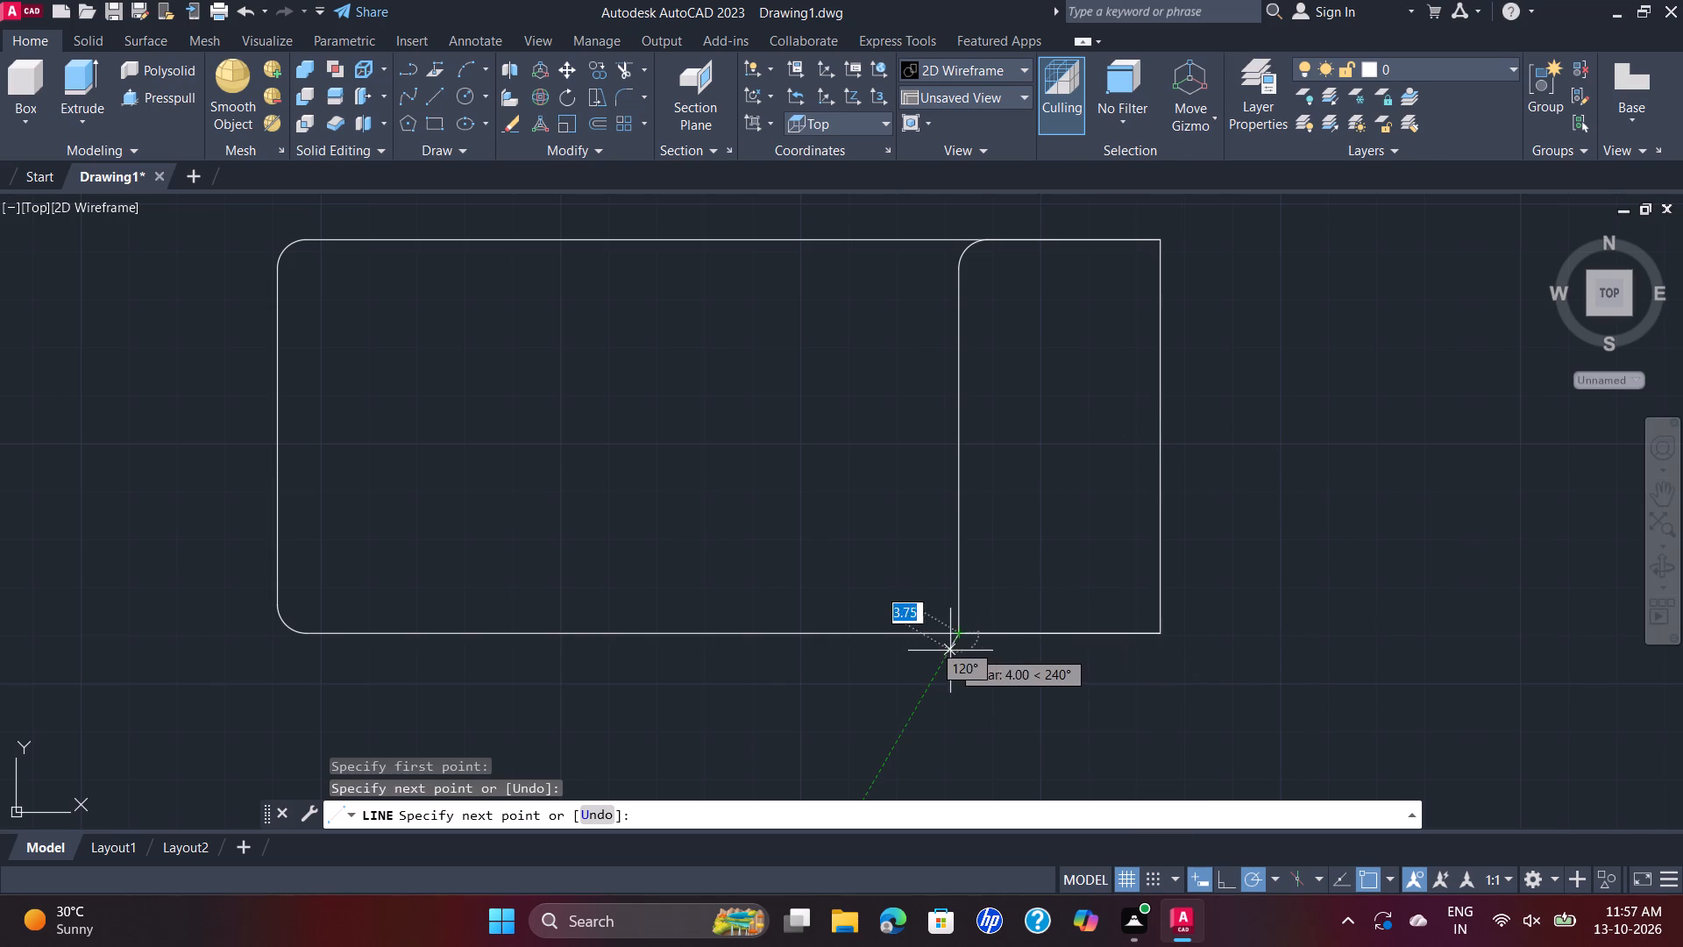
pyautogui.press('Escape')
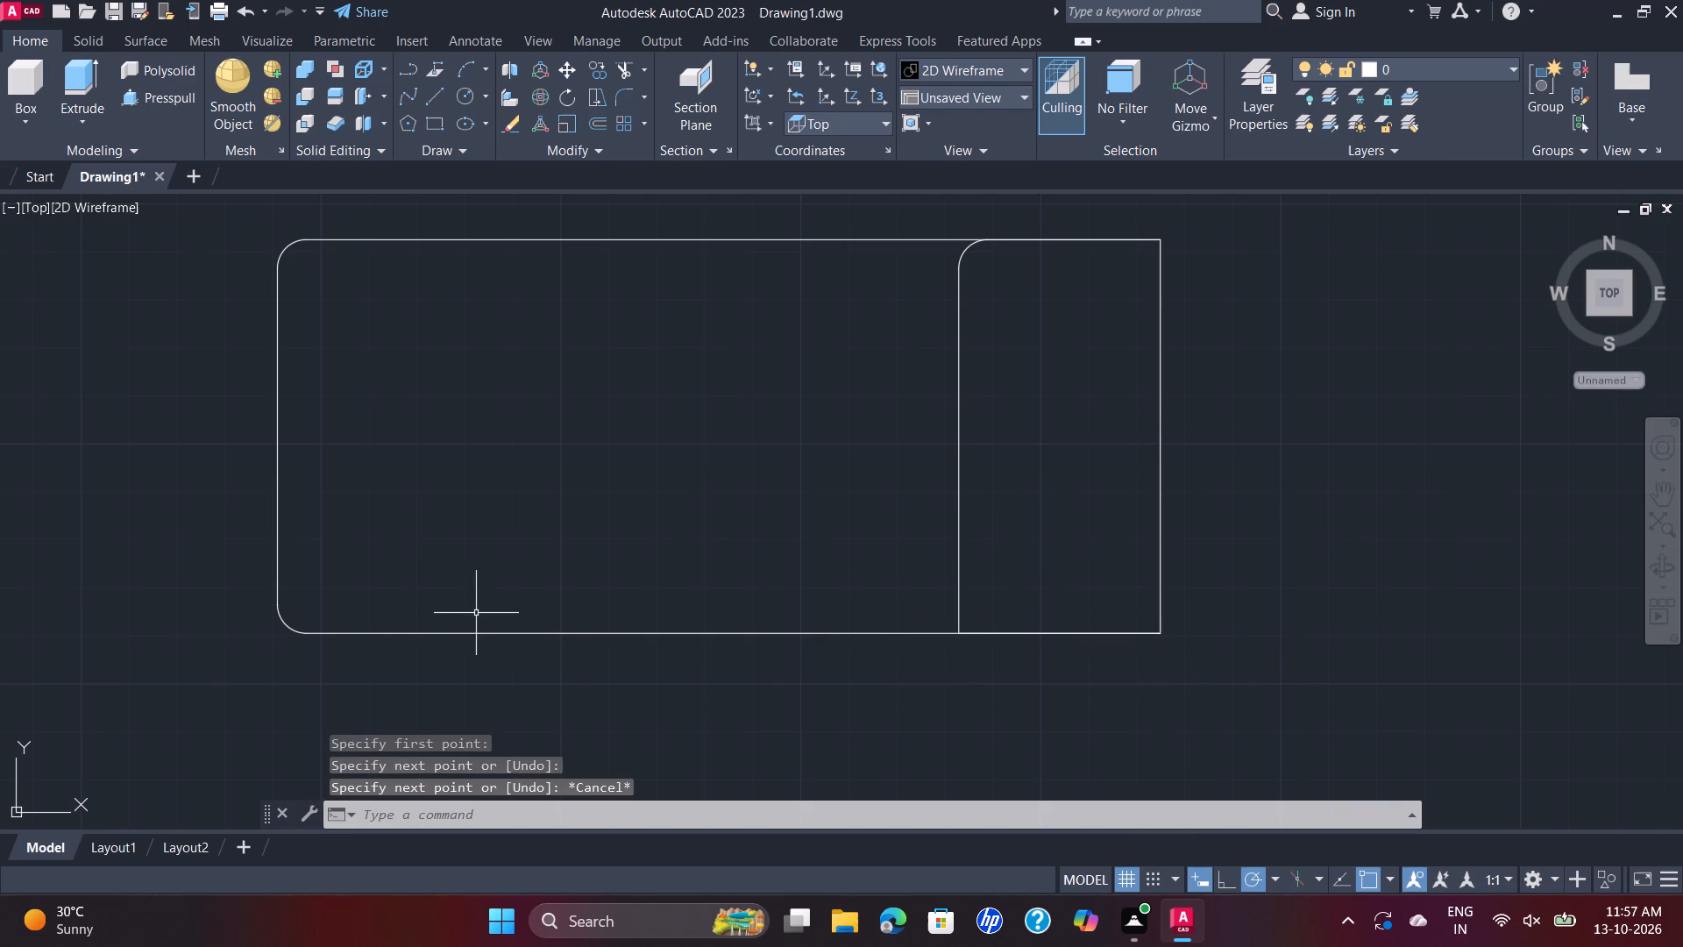
# Fillet the lower left corner between the dividing line and the 42 mm bottom line with a 6 mm radius.
pyautogui.press('f')
pyautogui.press('Return')
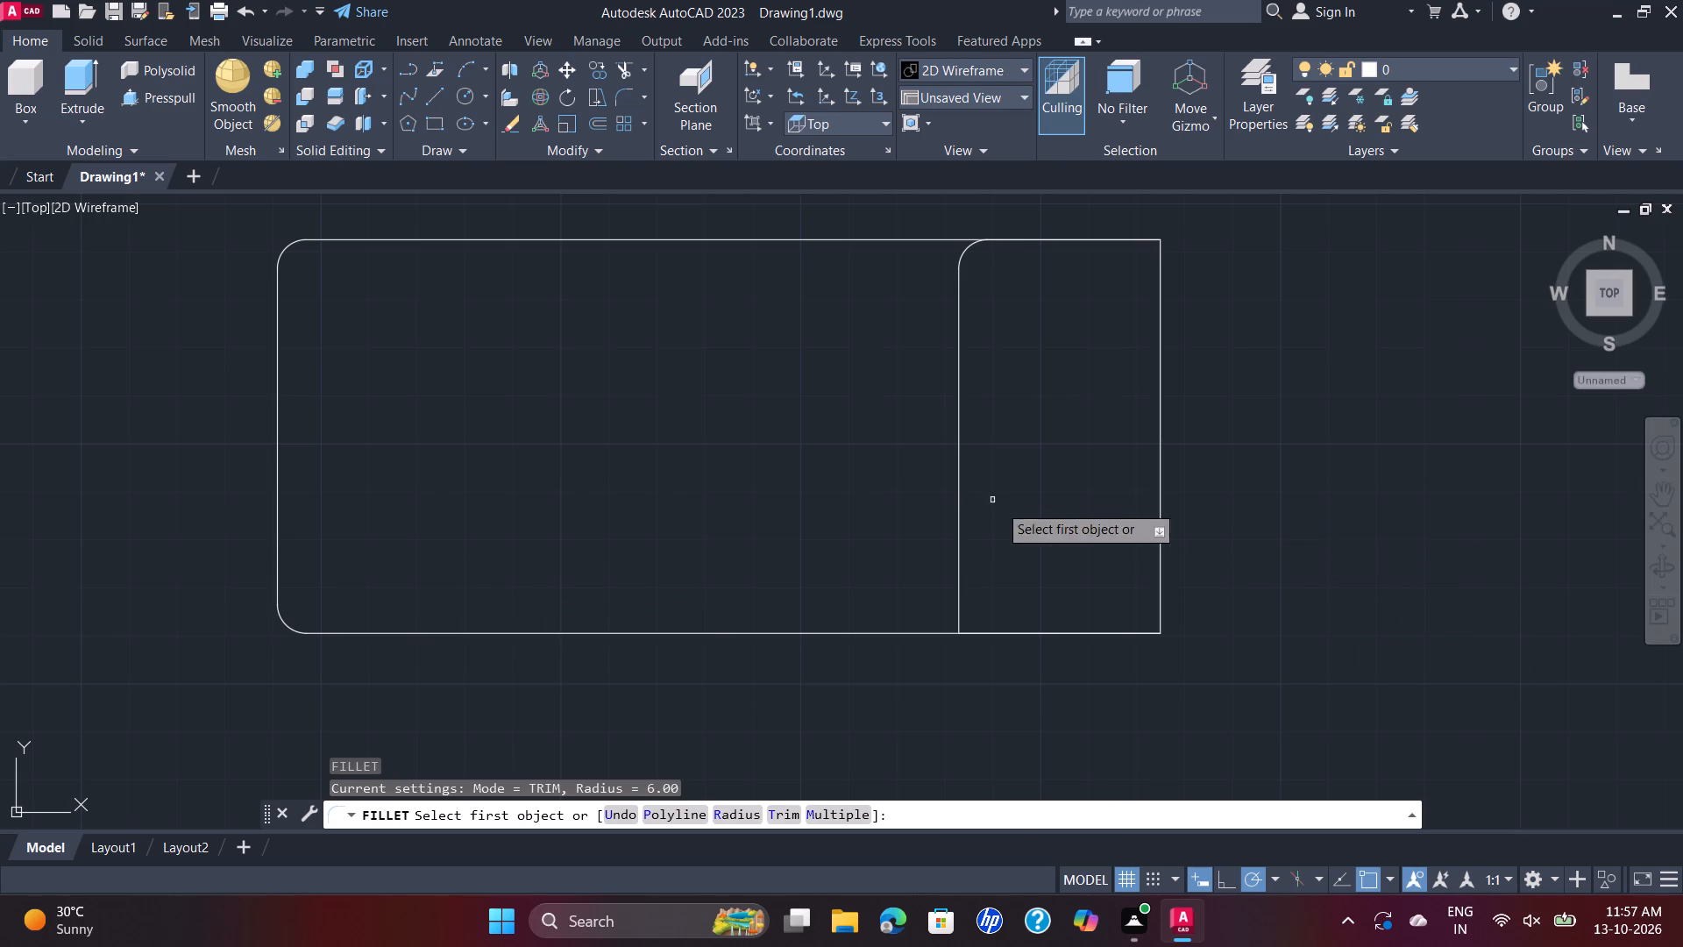
pyautogui.click(962, 613)
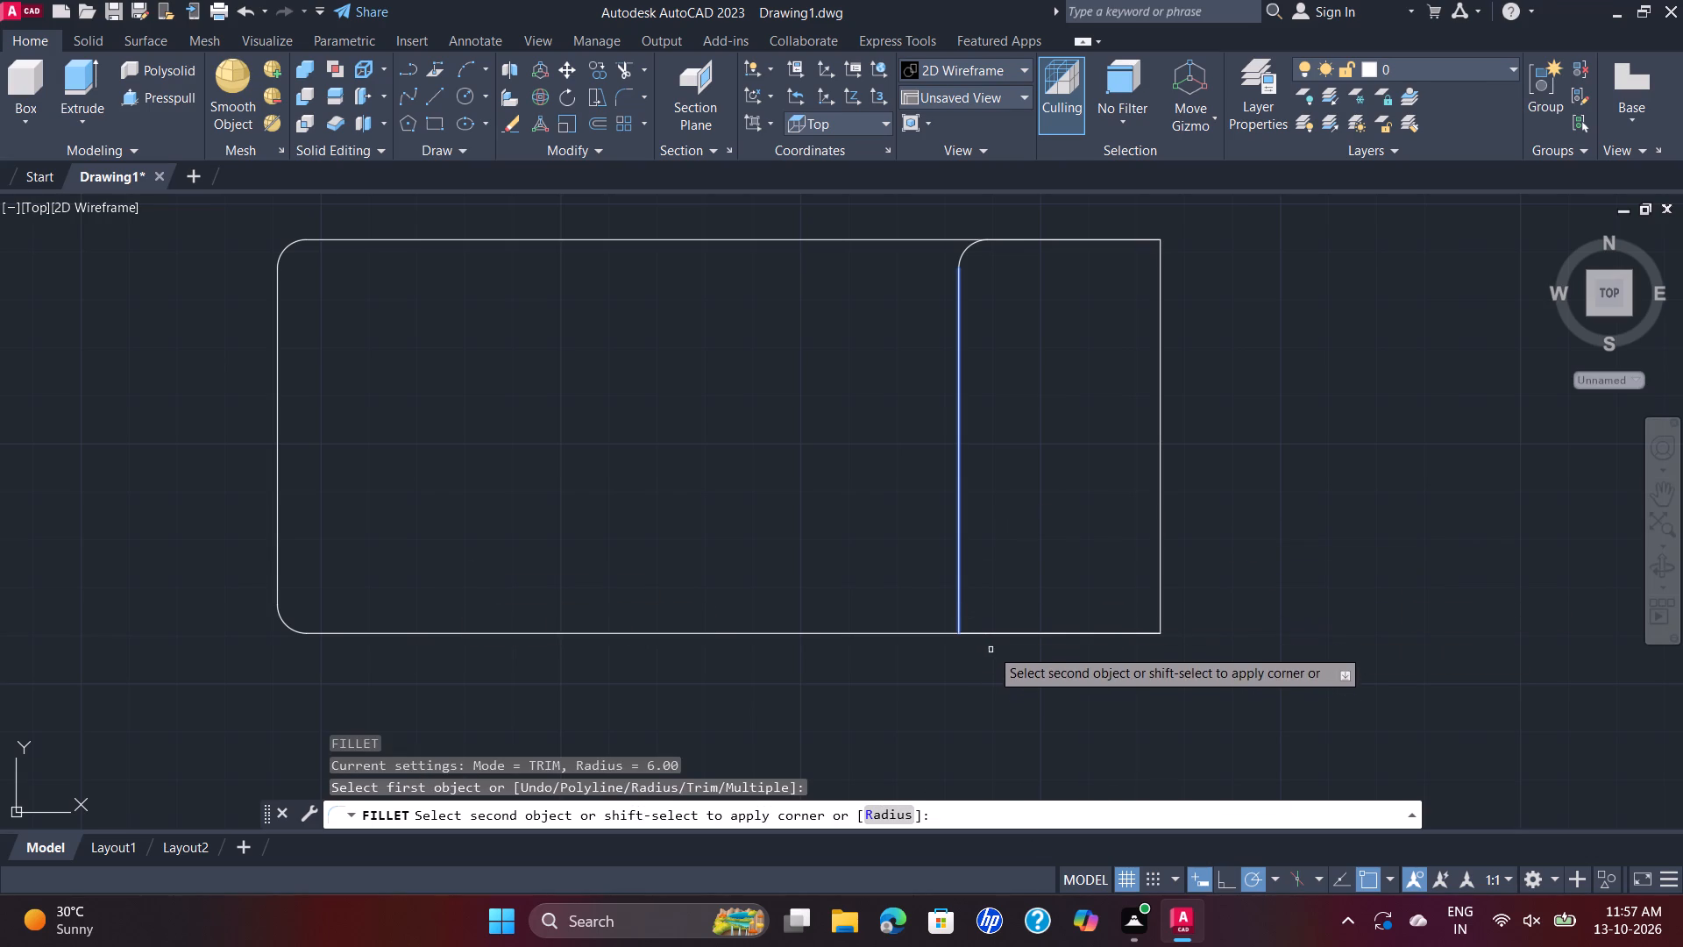
pyautogui.click(999, 636)
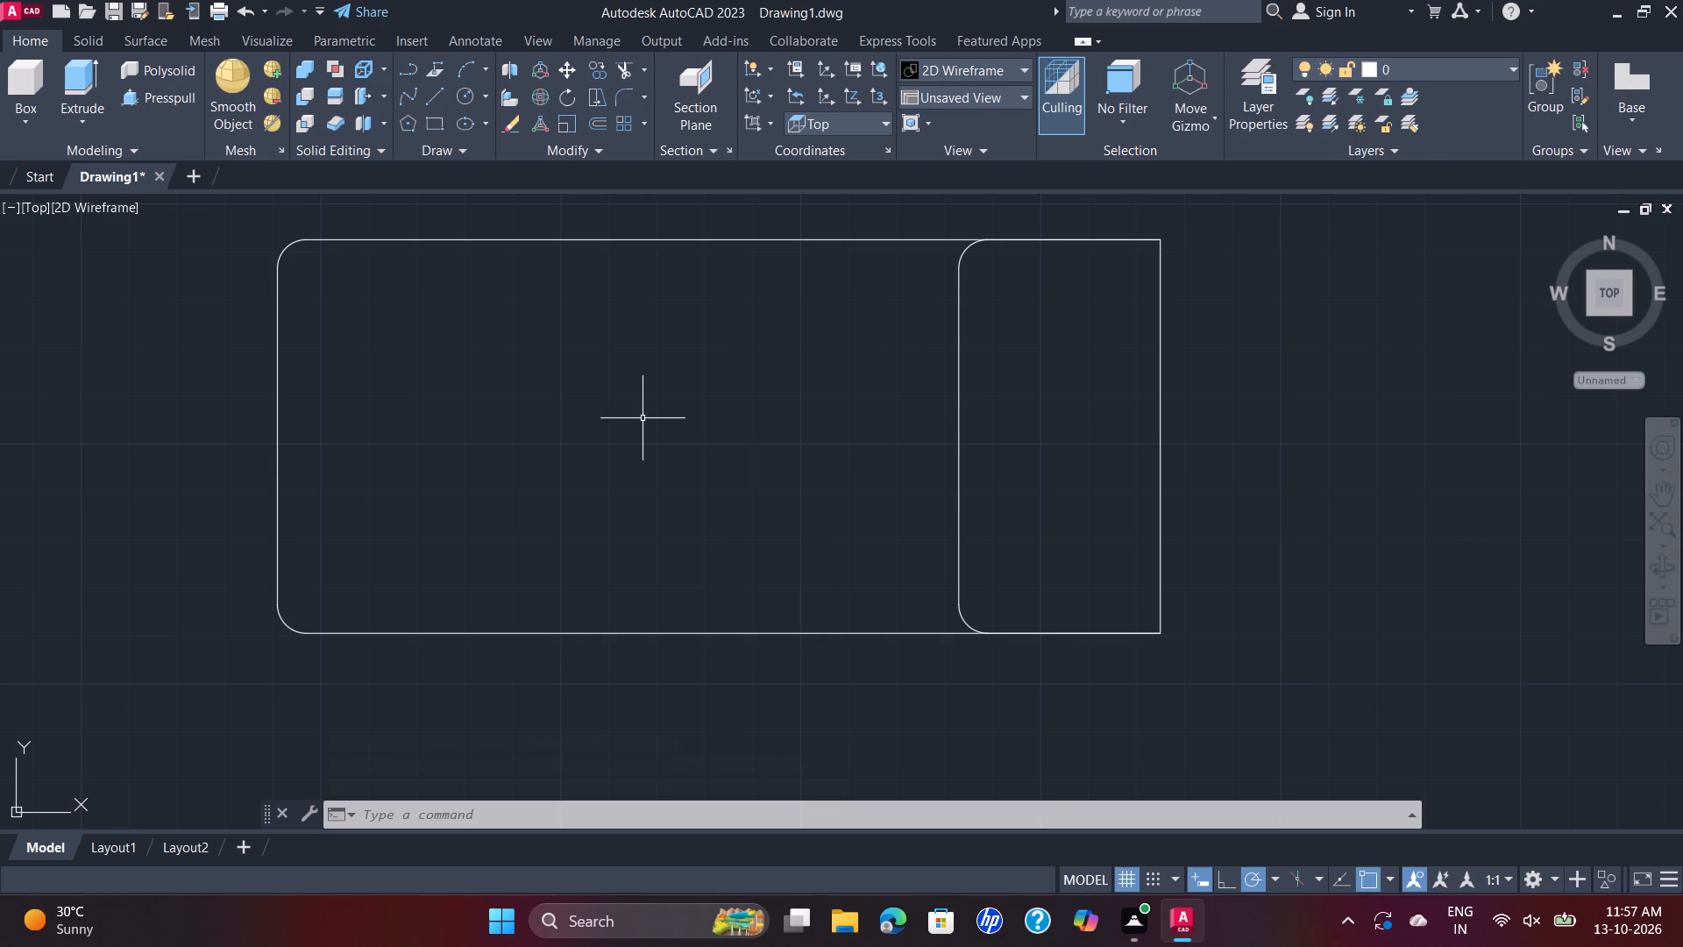
# Draw connected lines from the midpoint of the plate's right edge: 60 mm left, 23 mm up, and 46 mm straight down.
pyautogui.click(466, 104)
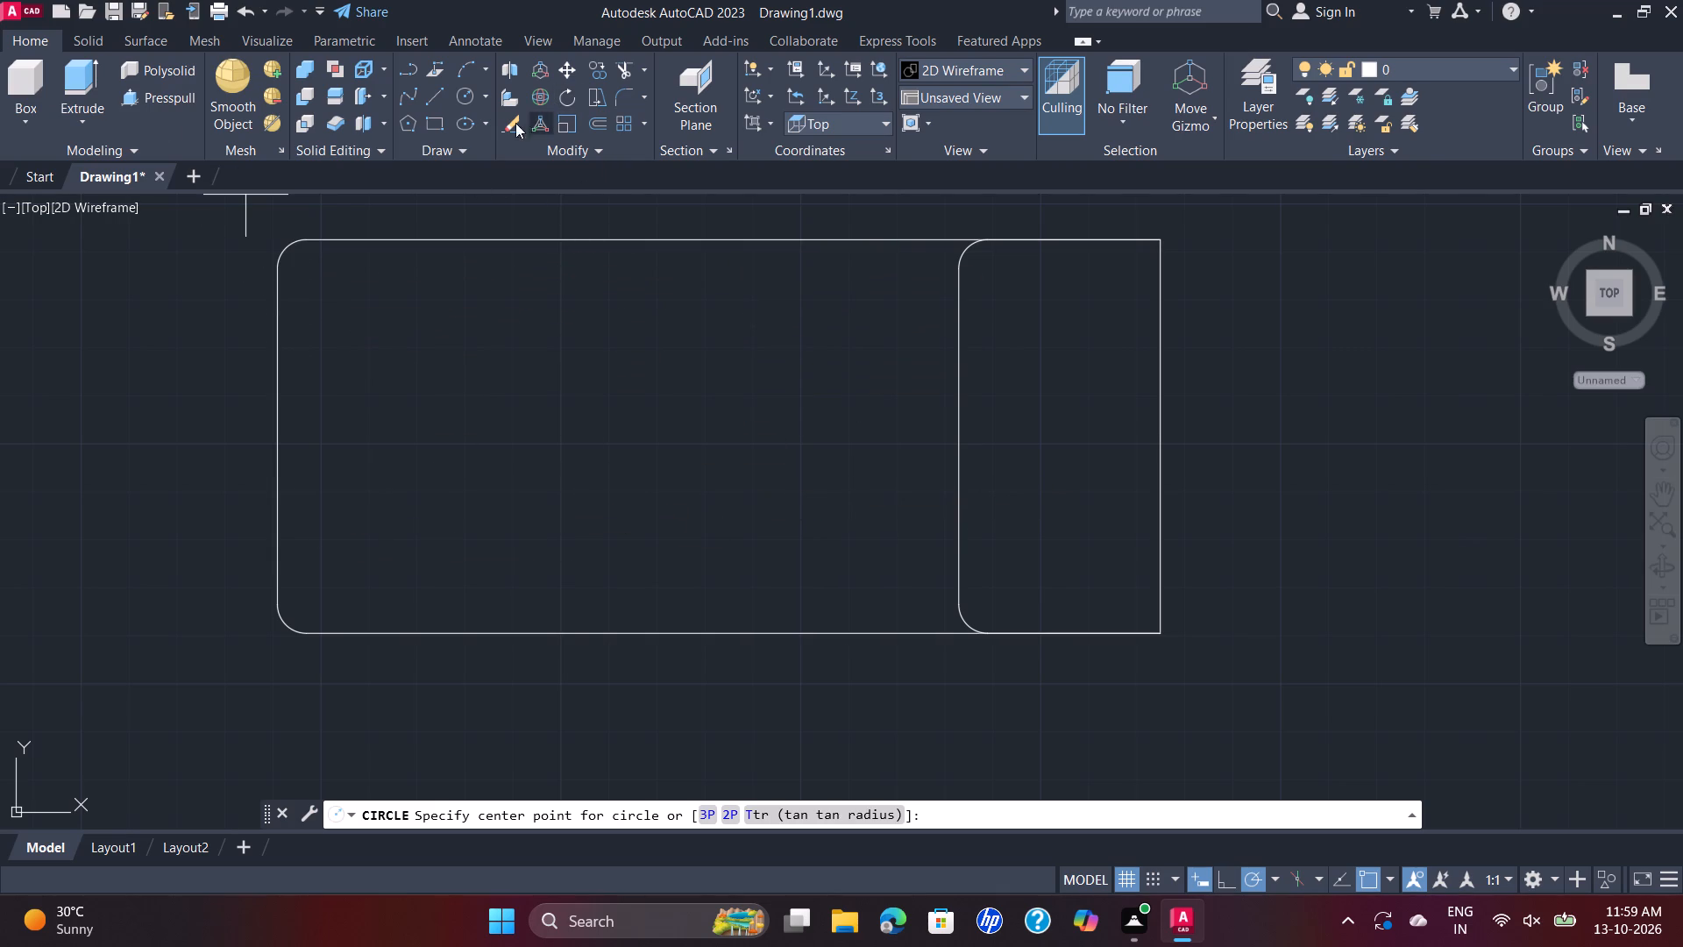
pyautogui.click(441, 96)
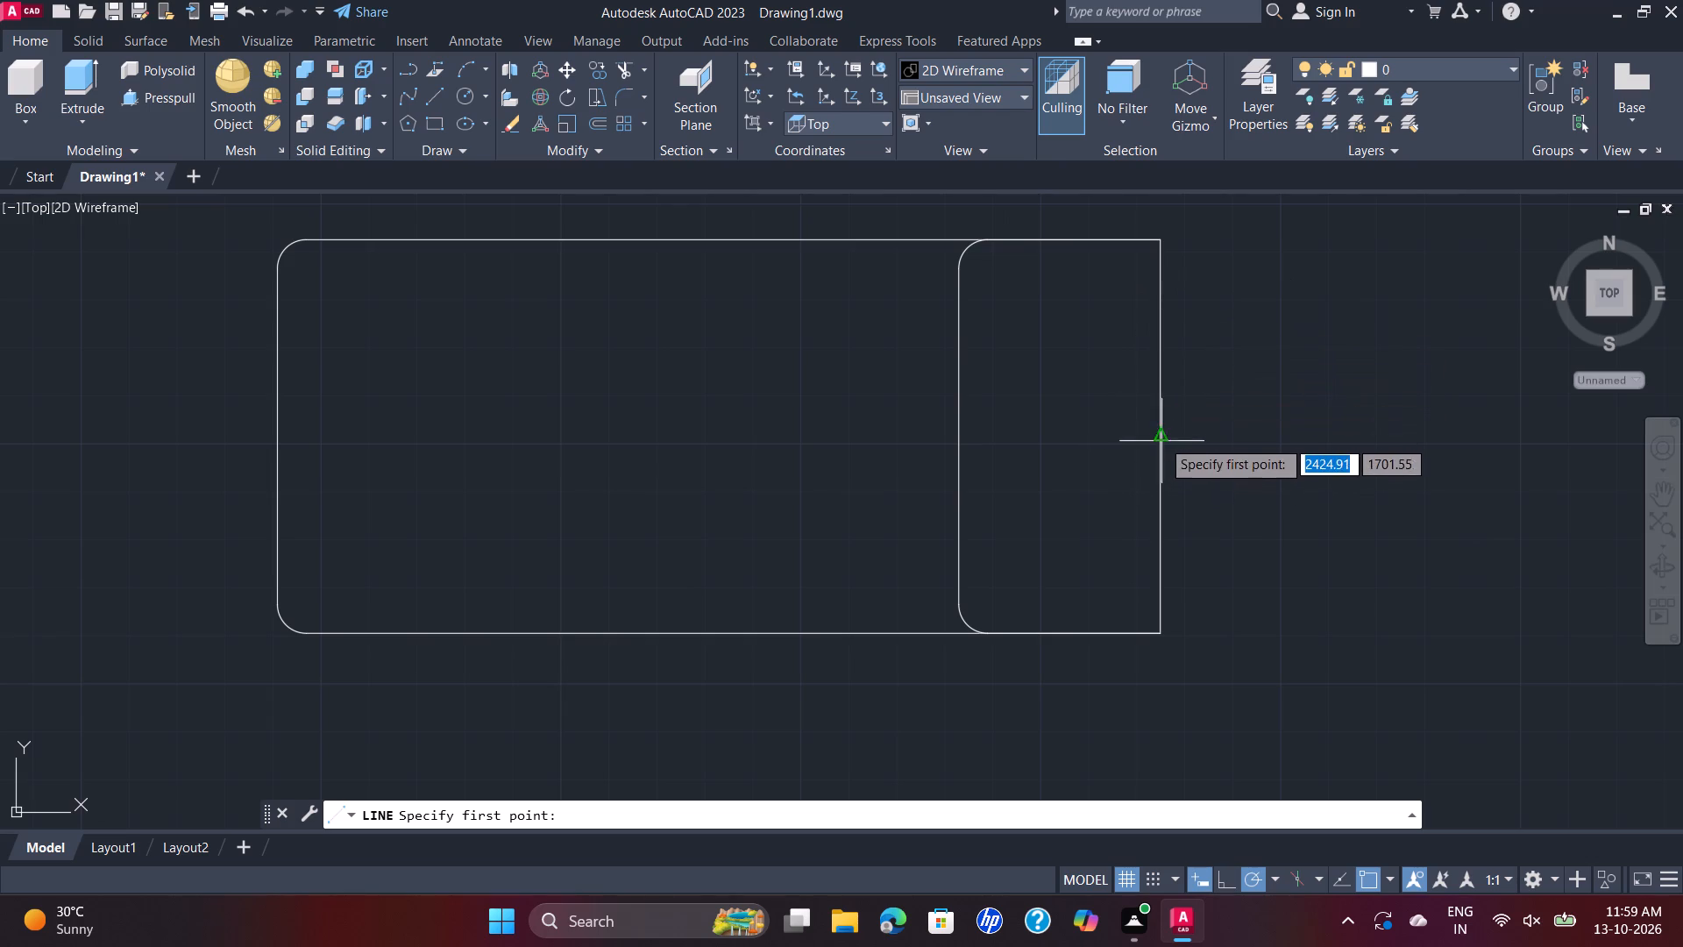
pyautogui.click(1157, 436)
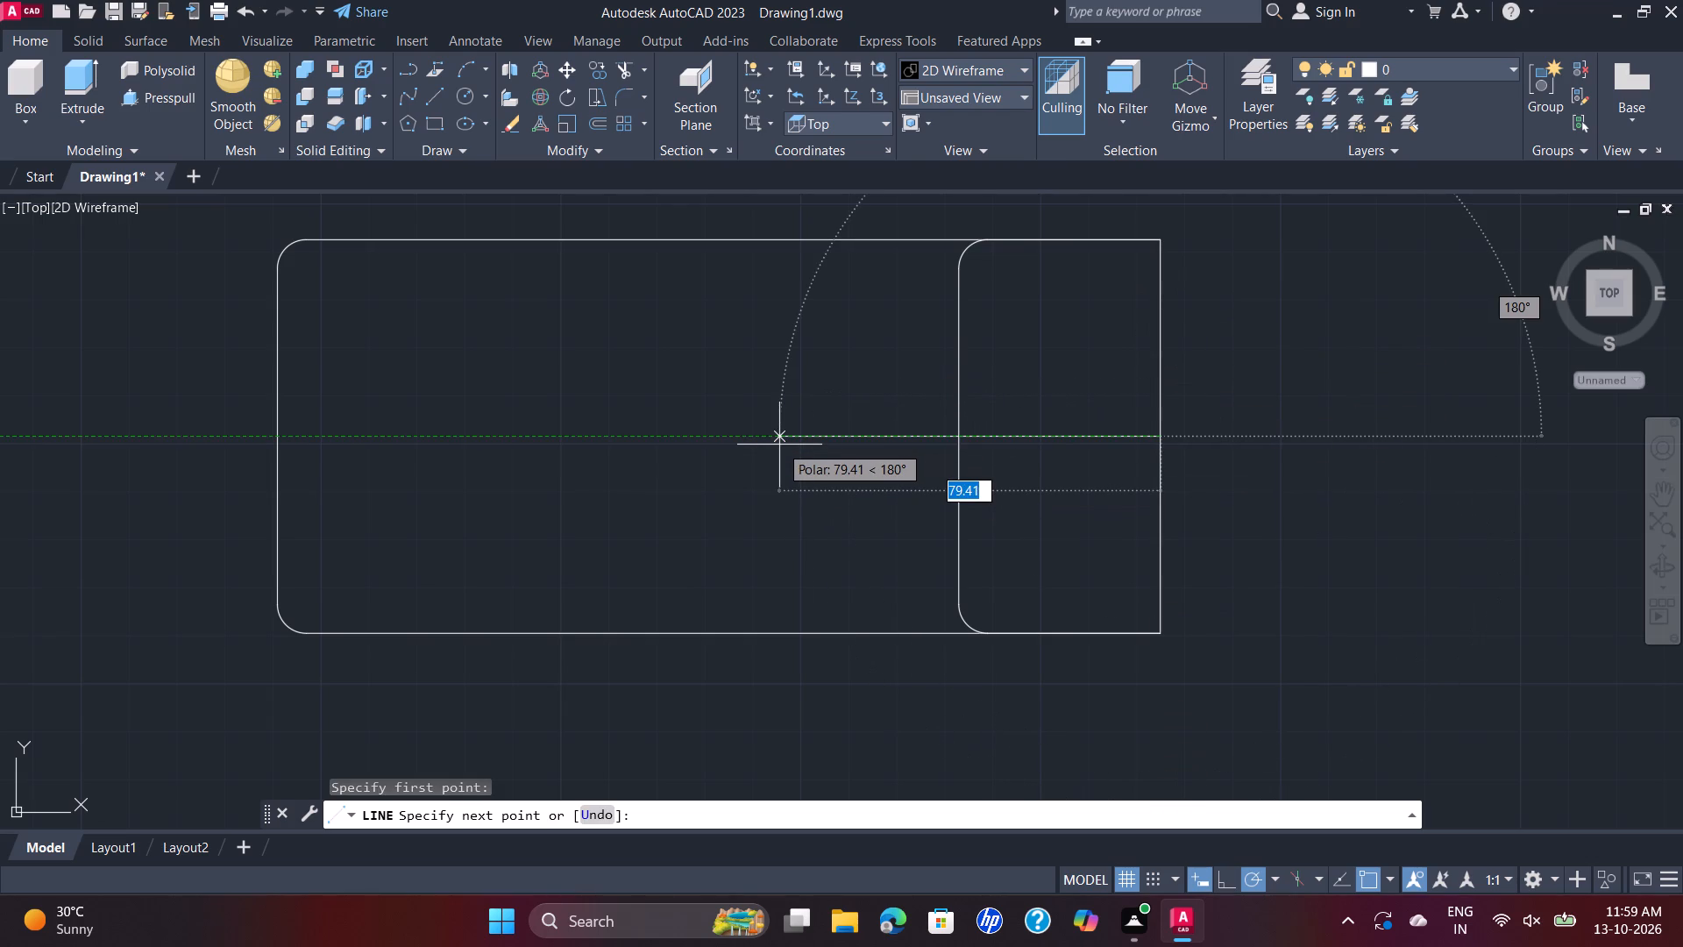
pyautogui.write('60')
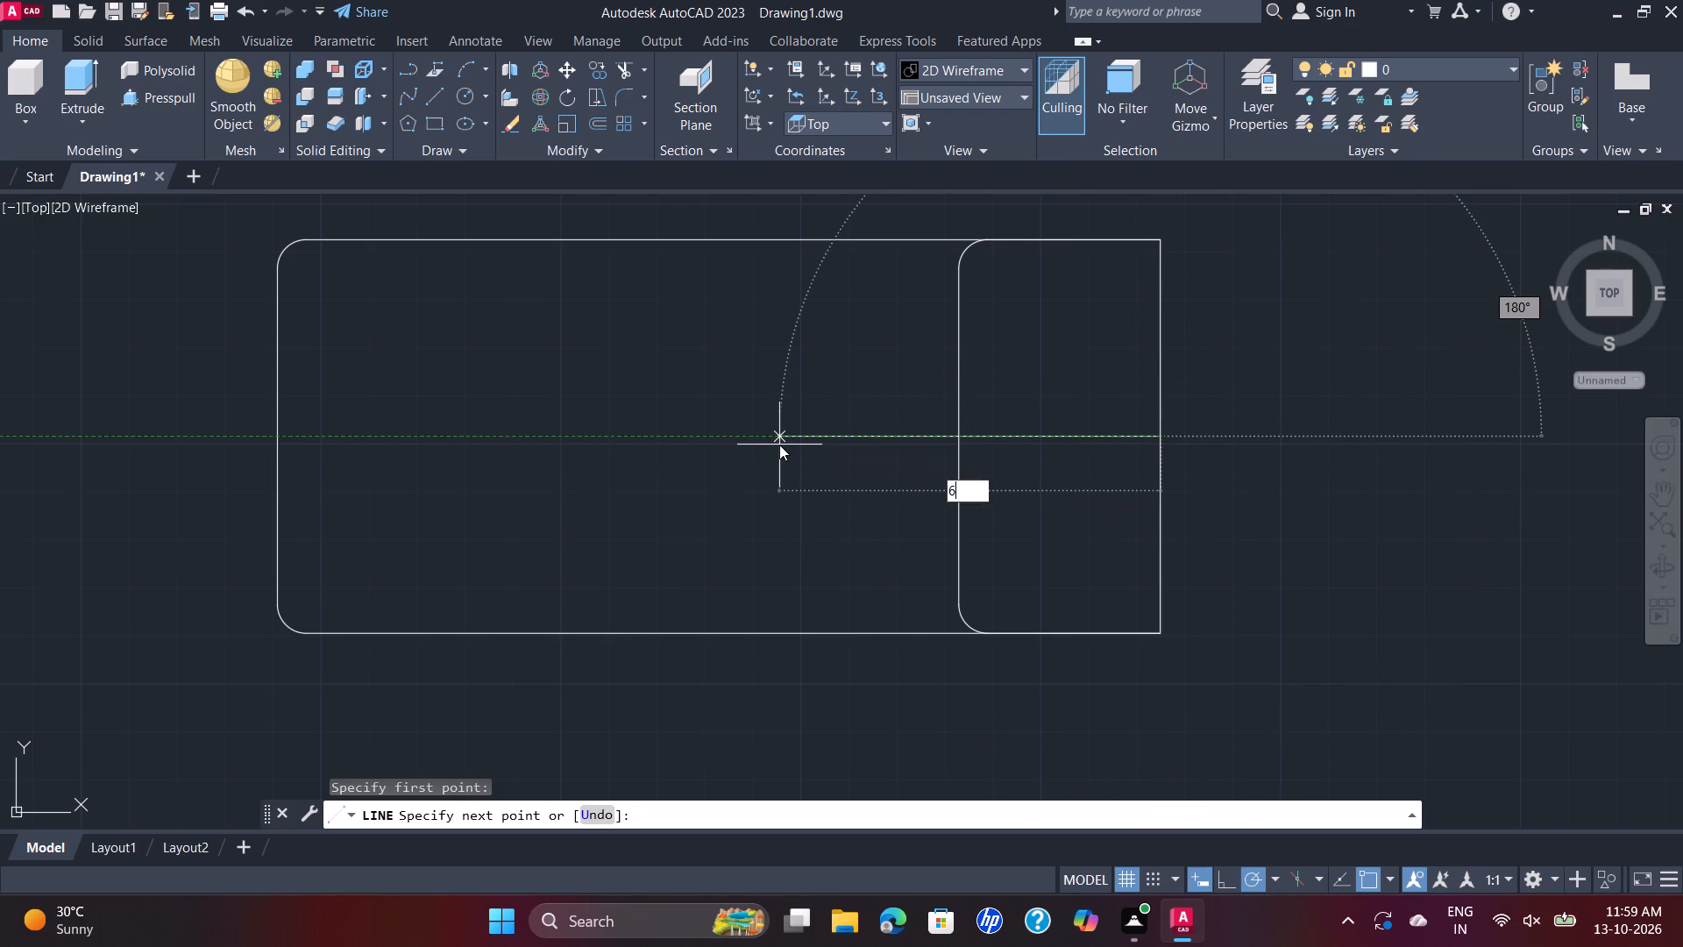
pyautogui.press('Return')
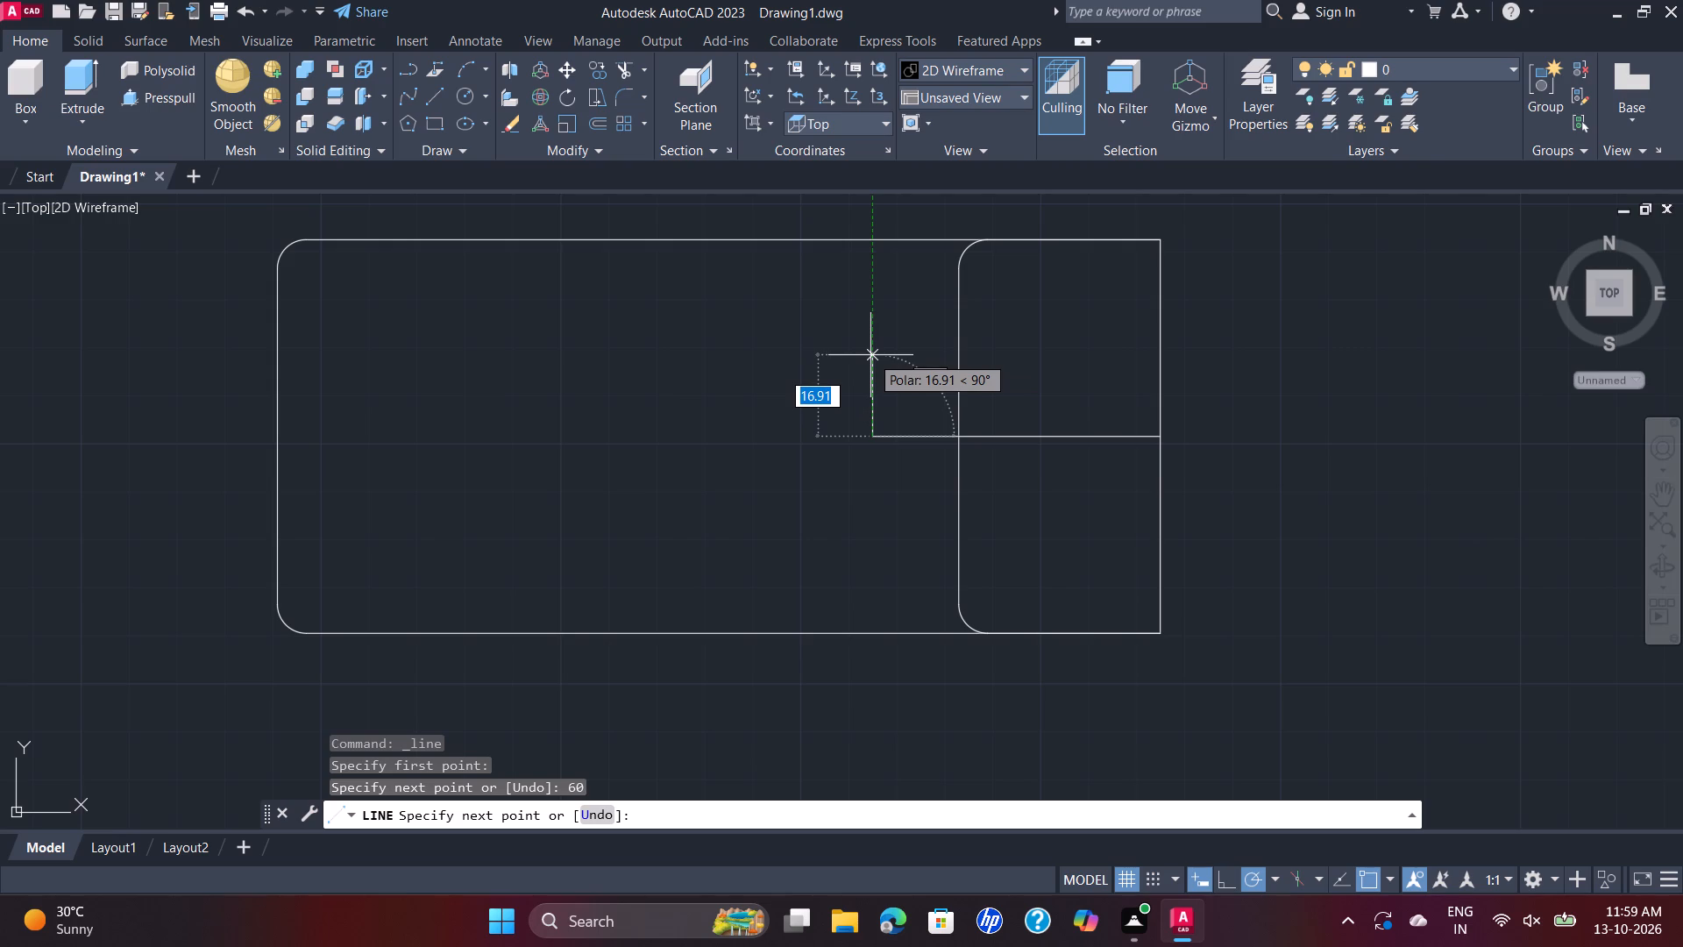
pyautogui.write('23')
pyautogui.press('Return')
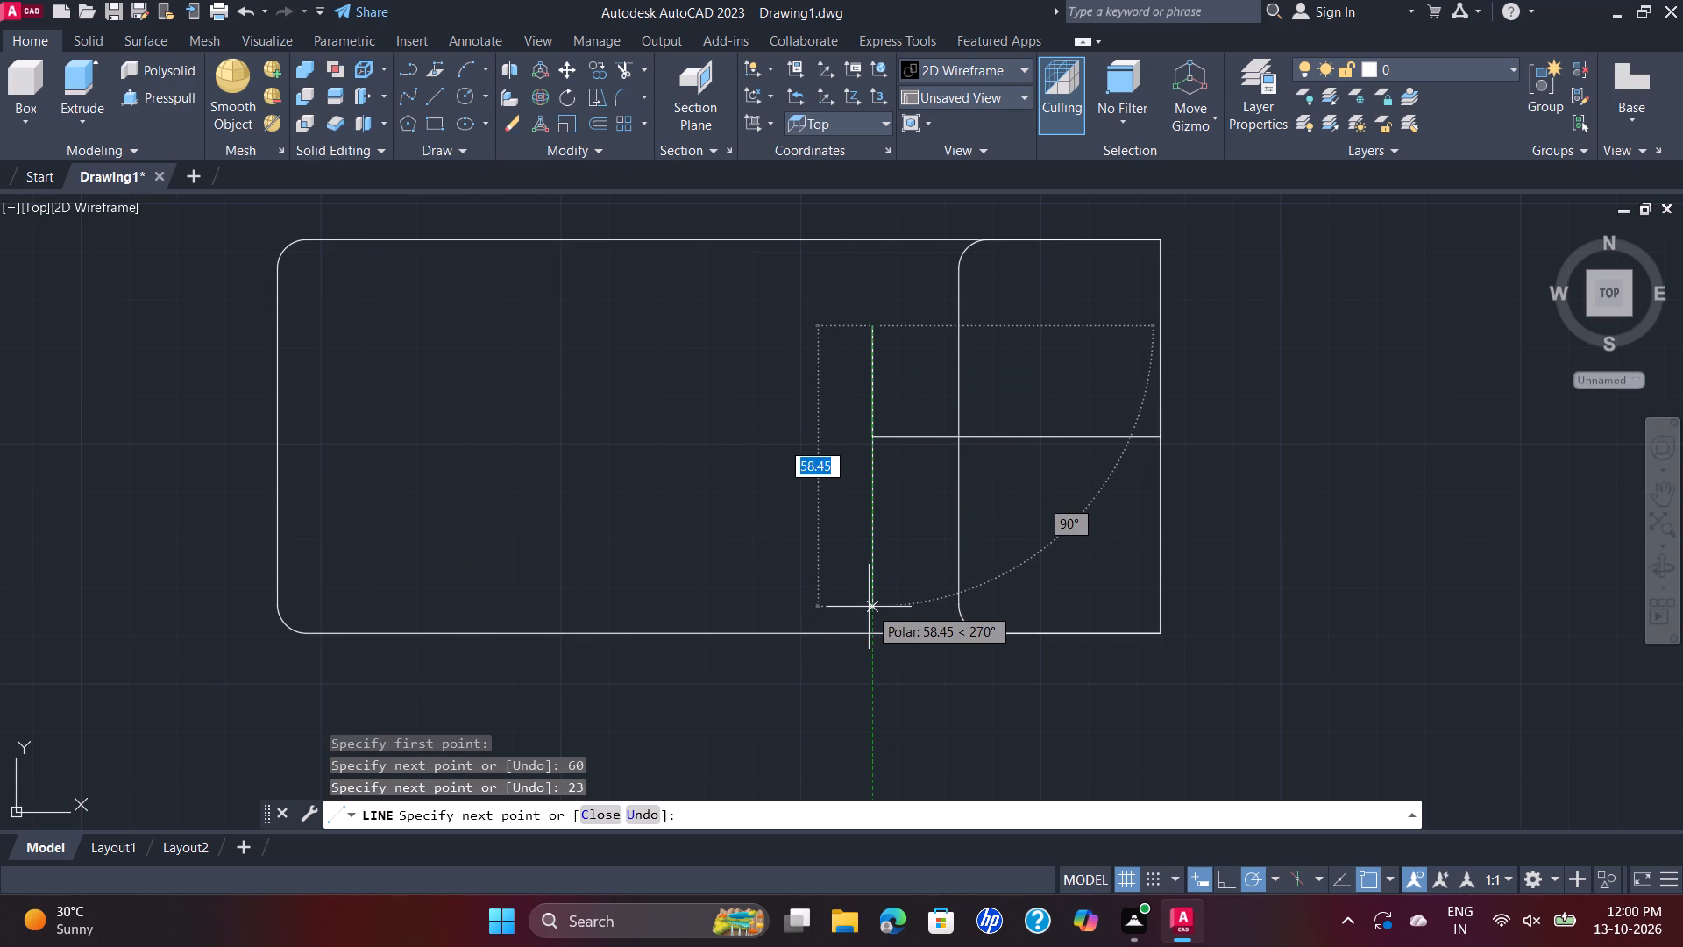
pyautogui.press('4')
pyautogui.press('6')
pyautogui.press('Return')
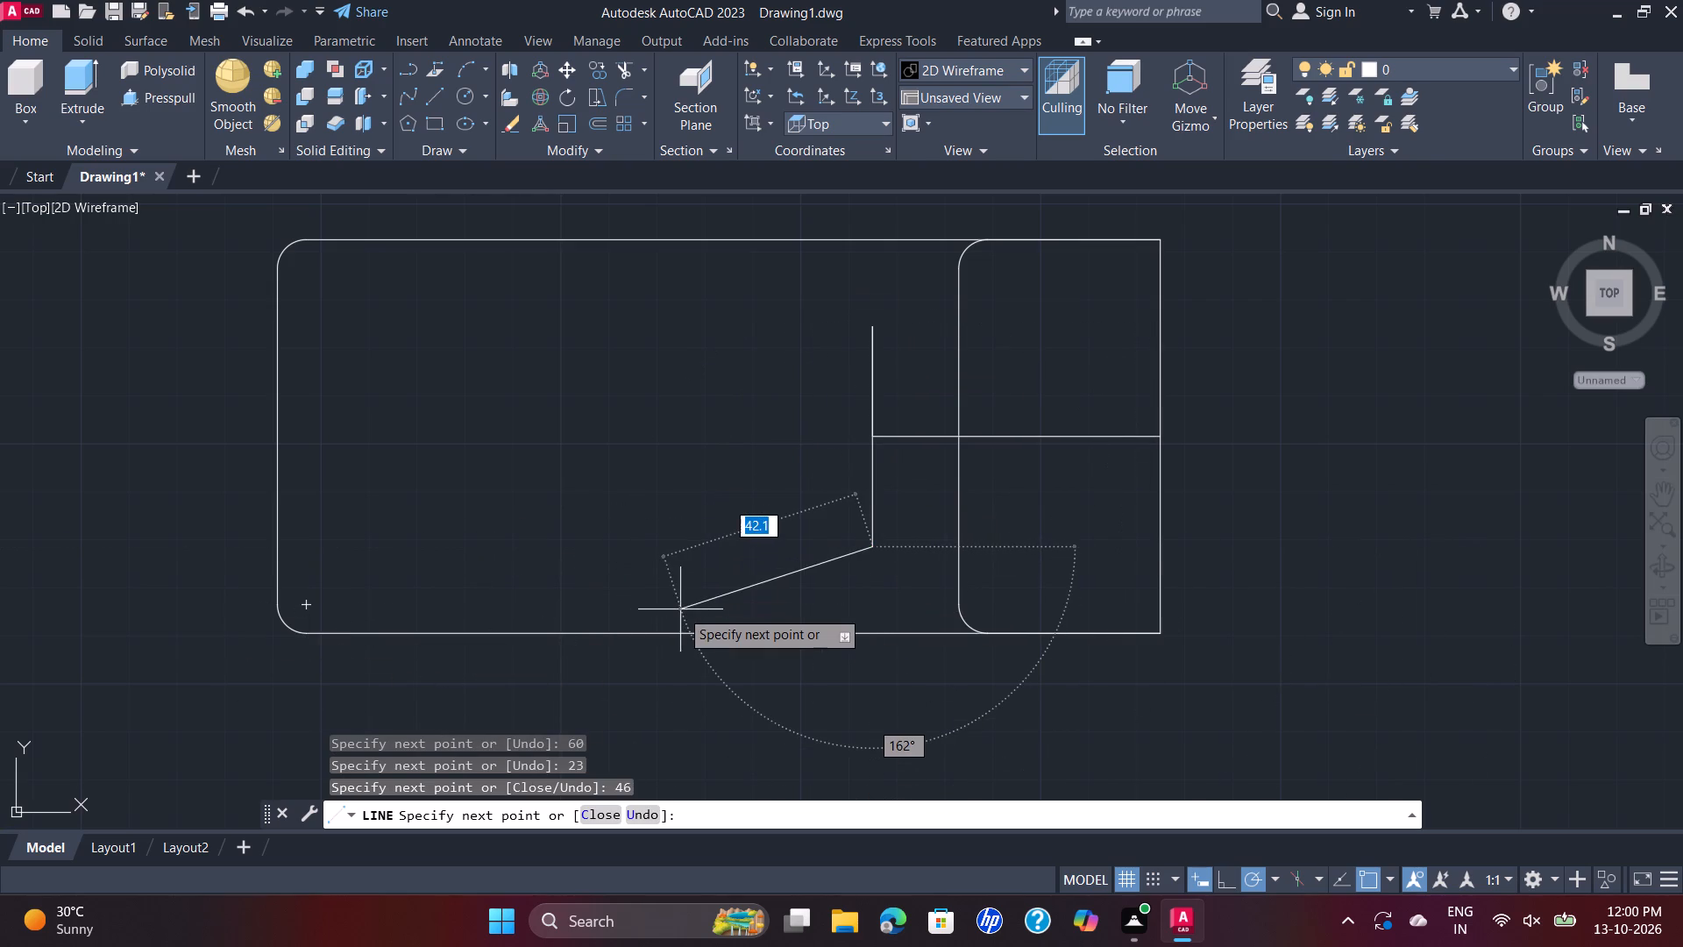
pyautogui.press('Escape')
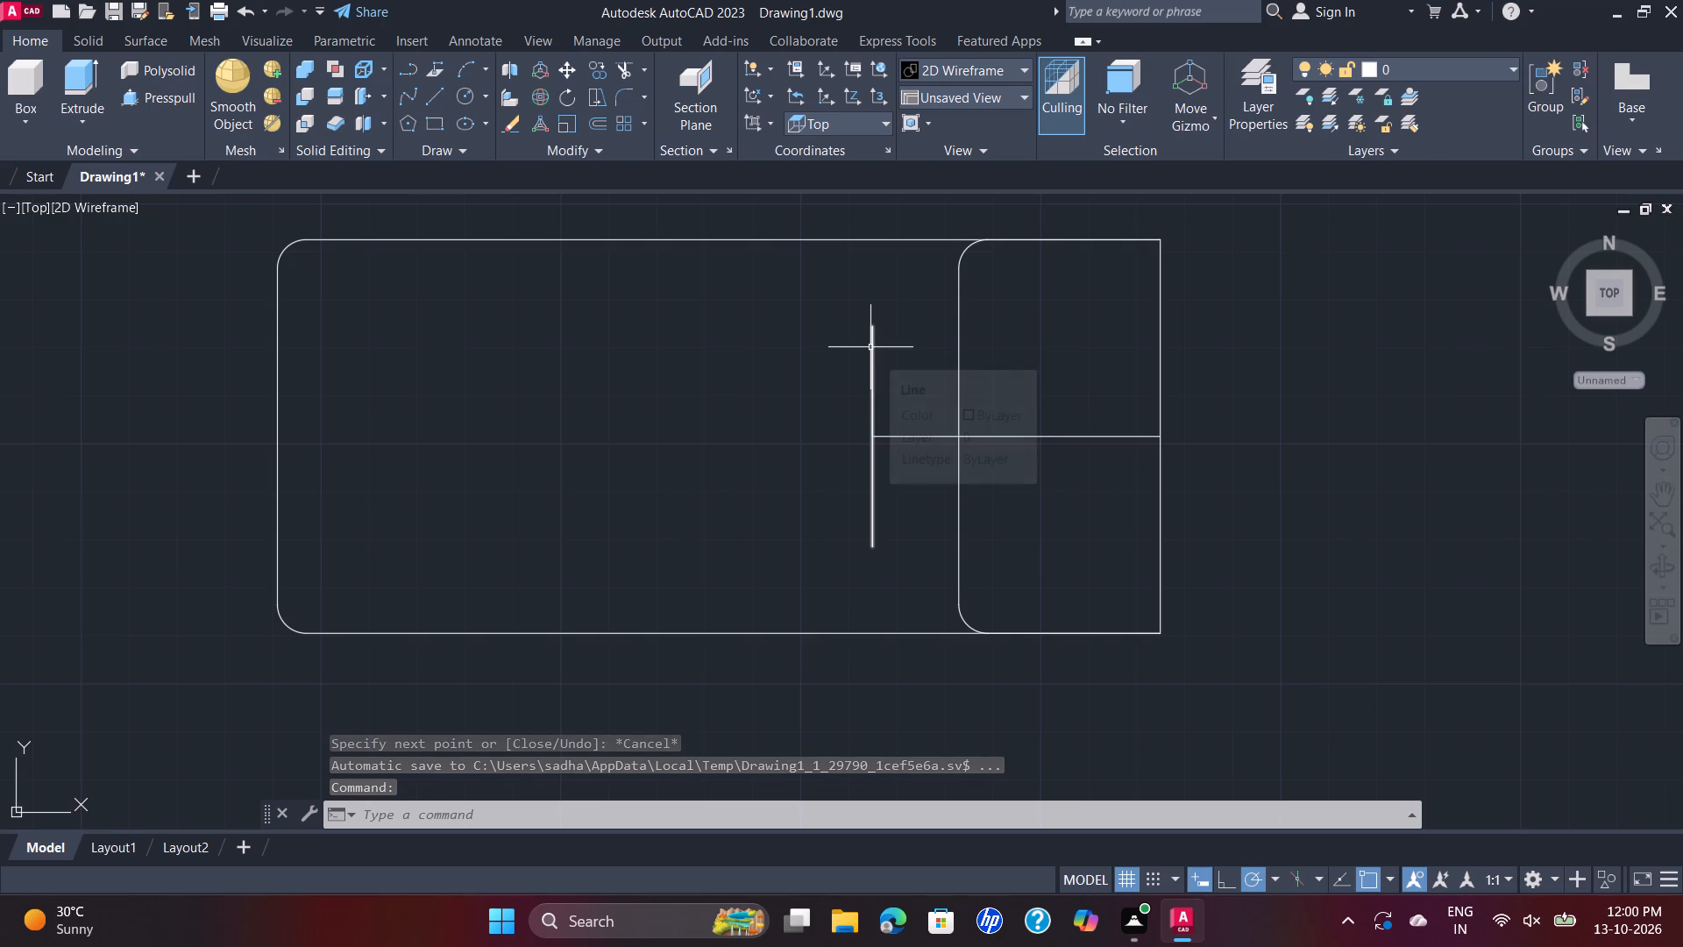
pyautogui.click(870, 347)
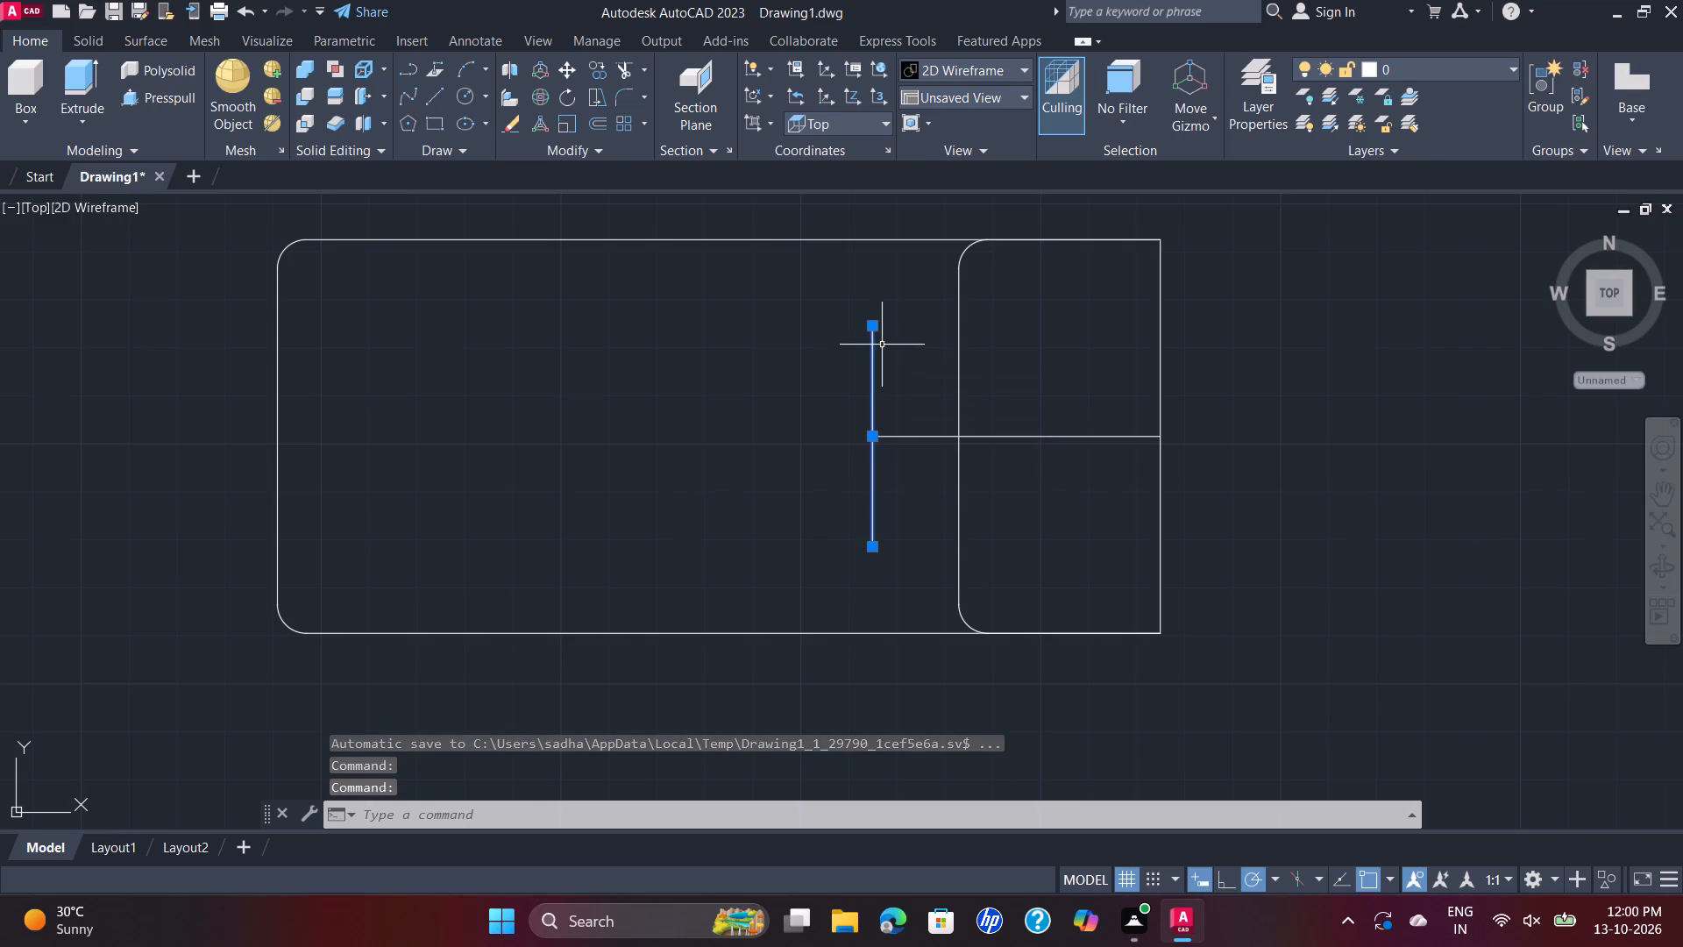
pyautogui.press('Escape')
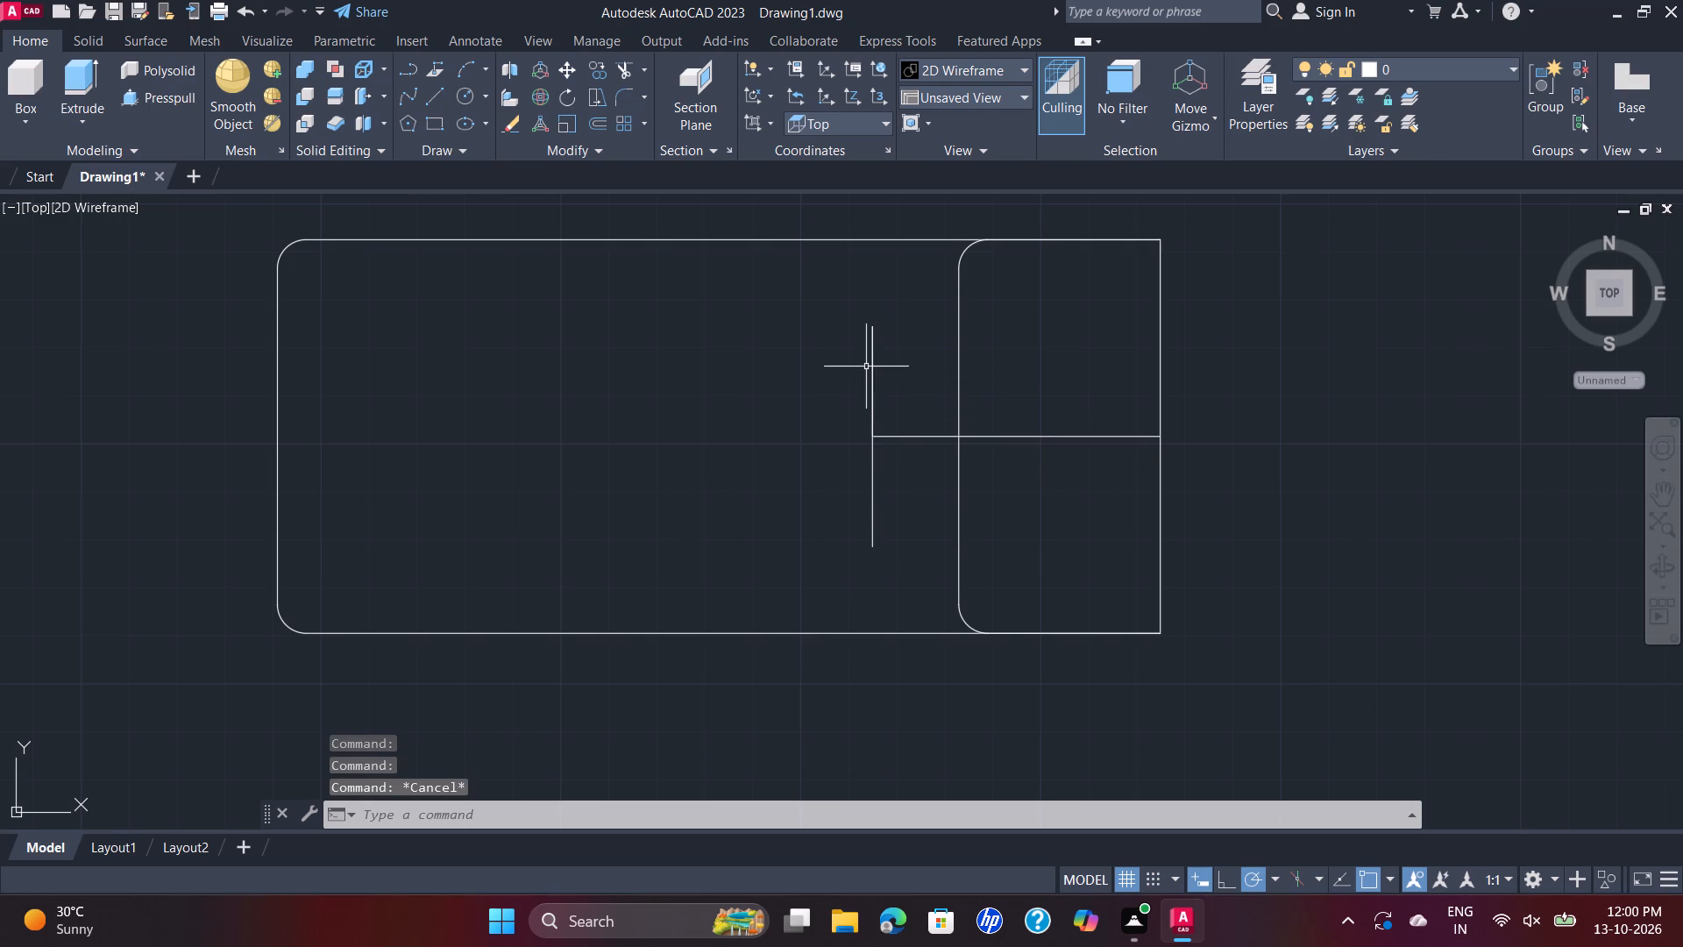
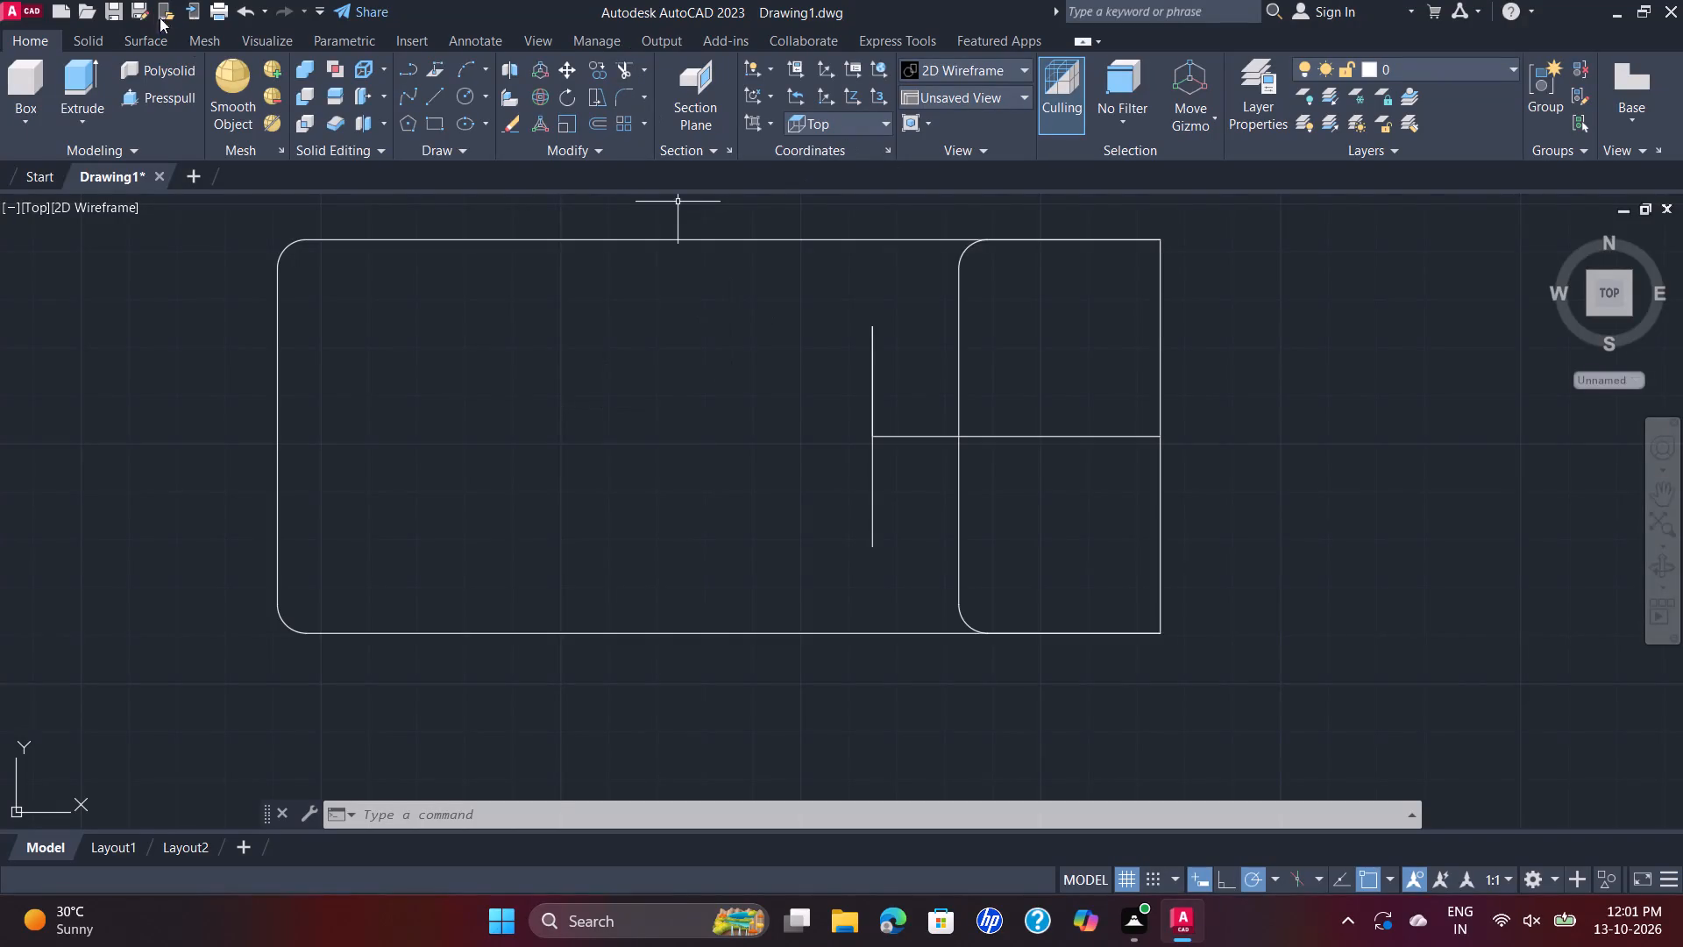
# Draw a circle of 18 mm radius centred on the upper end of the 46 mm vertical layout line.
pyautogui.click(464, 97)
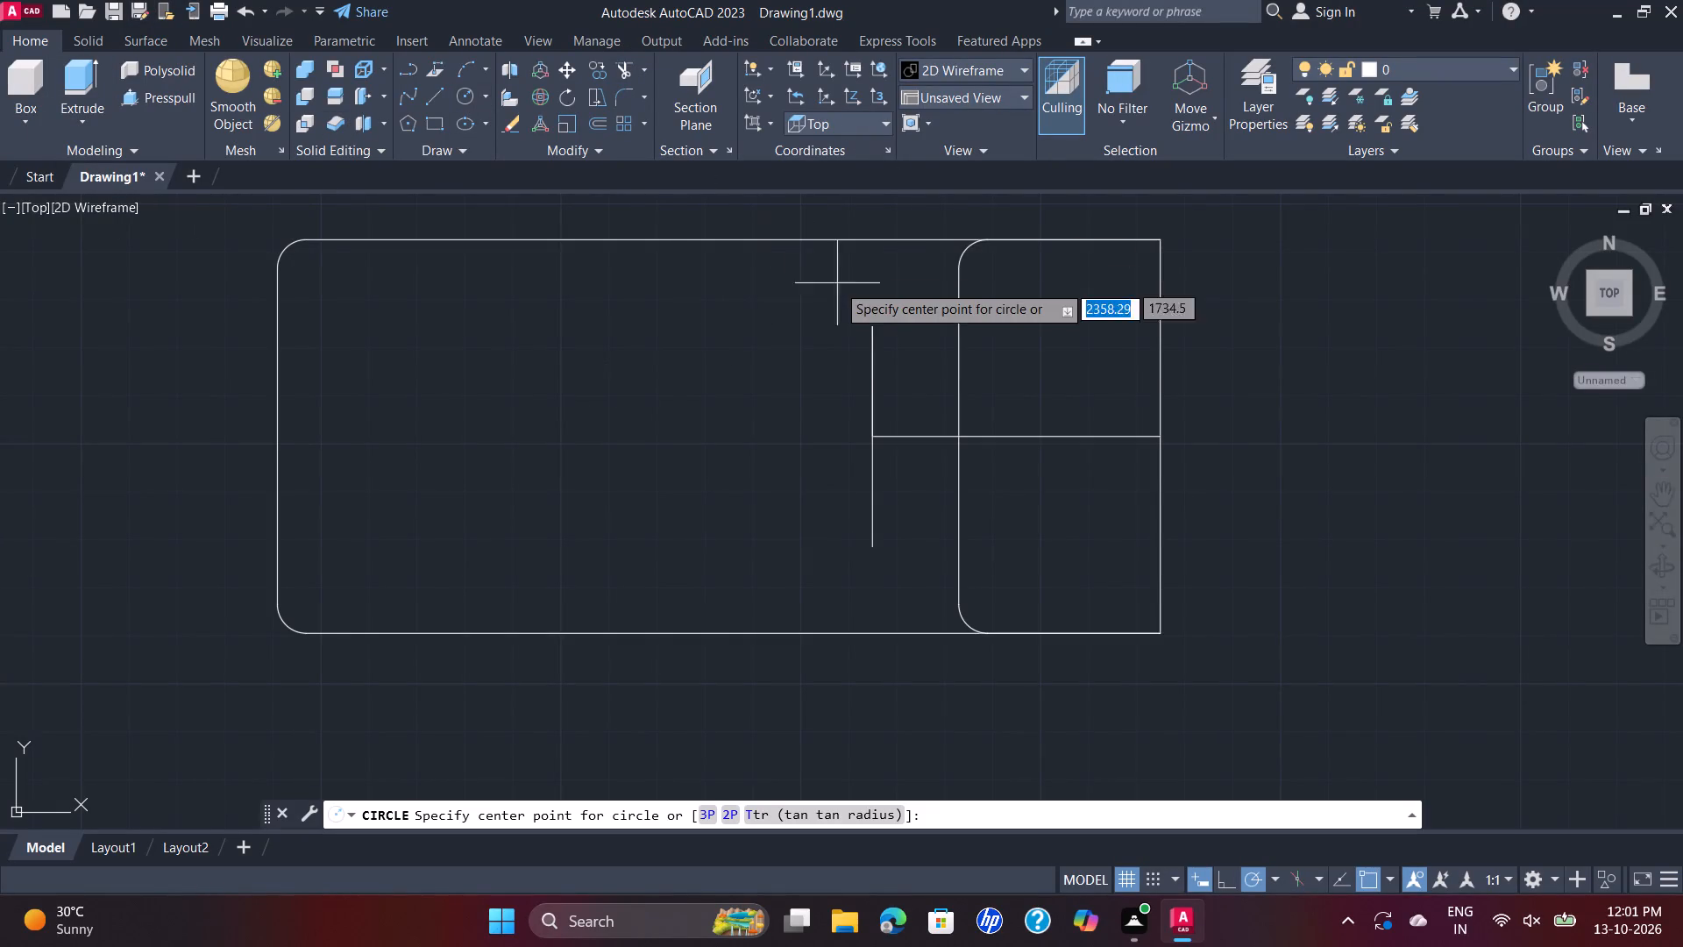
pyautogui.click(871, 331)
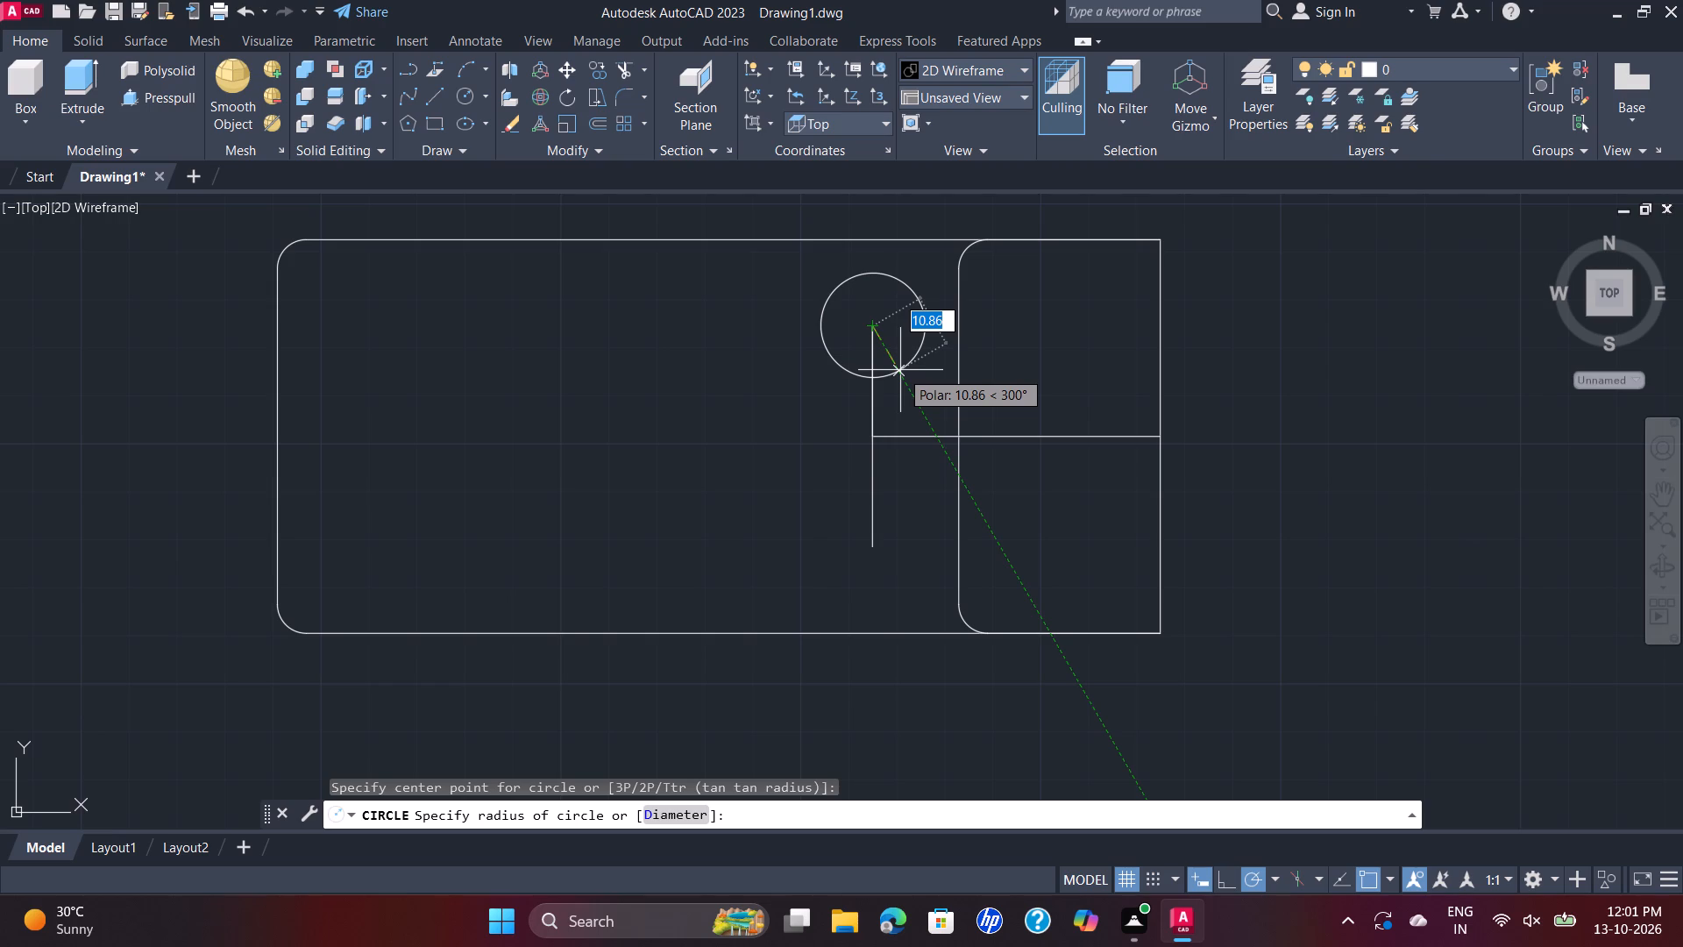
pyautogui.write('18')
pyautogui.press('Return')
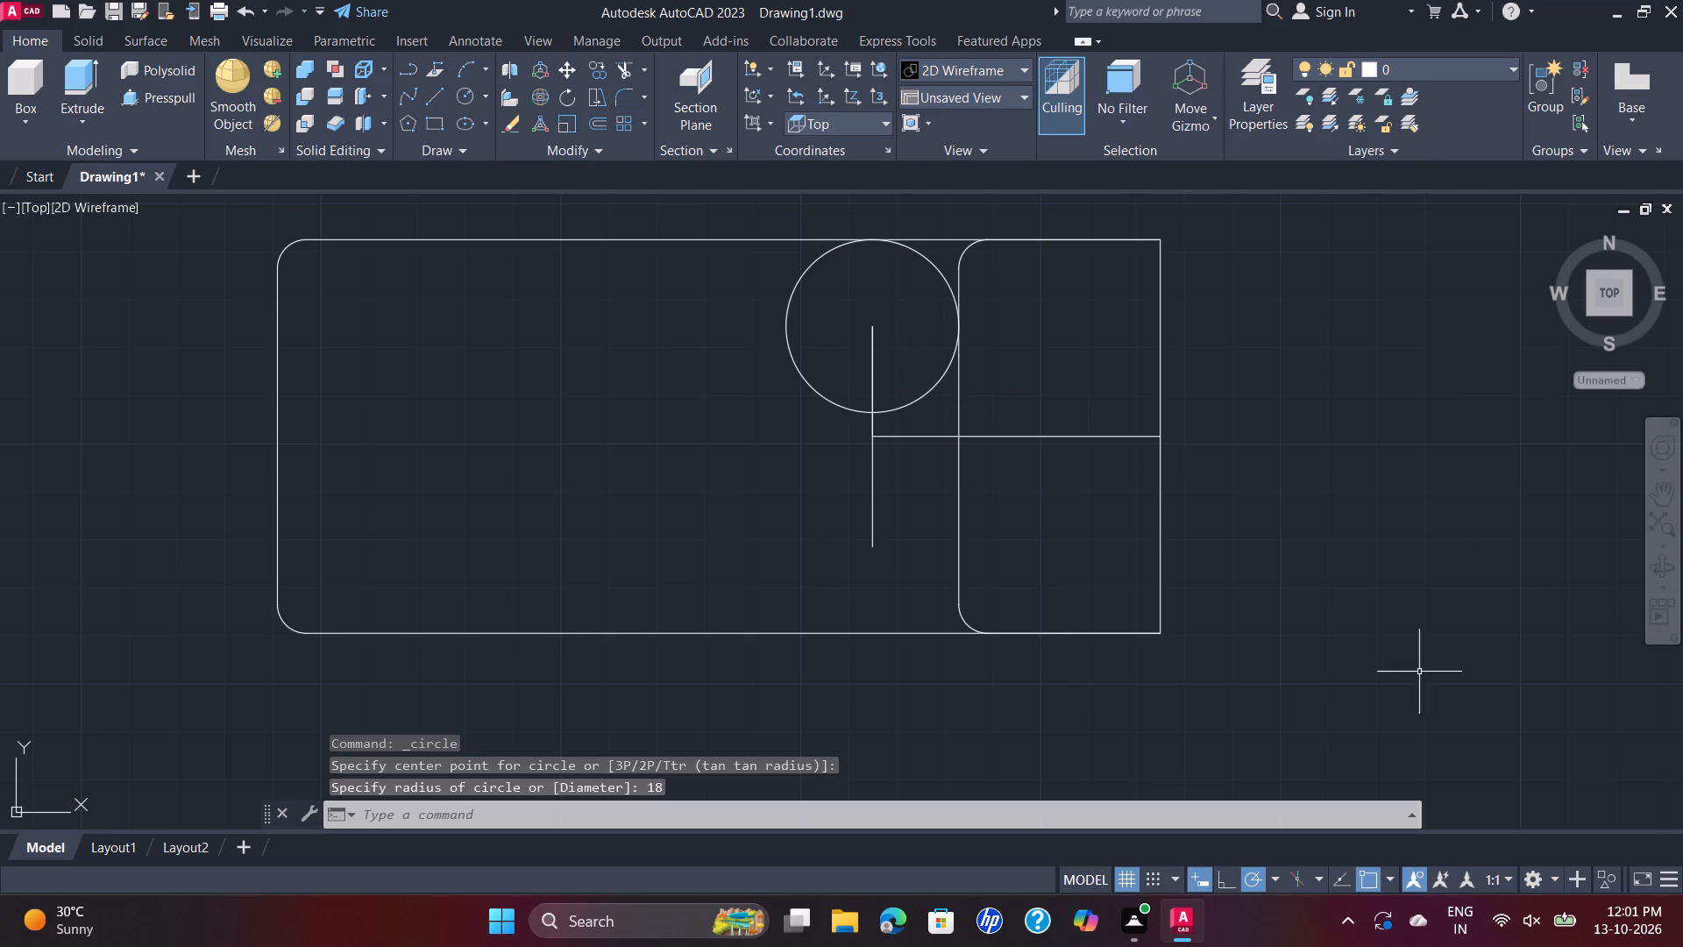
# Copy the 18 mm radius circle from the vertical layout line's upper end to its lower end.
pyautogui.click(803, 381)
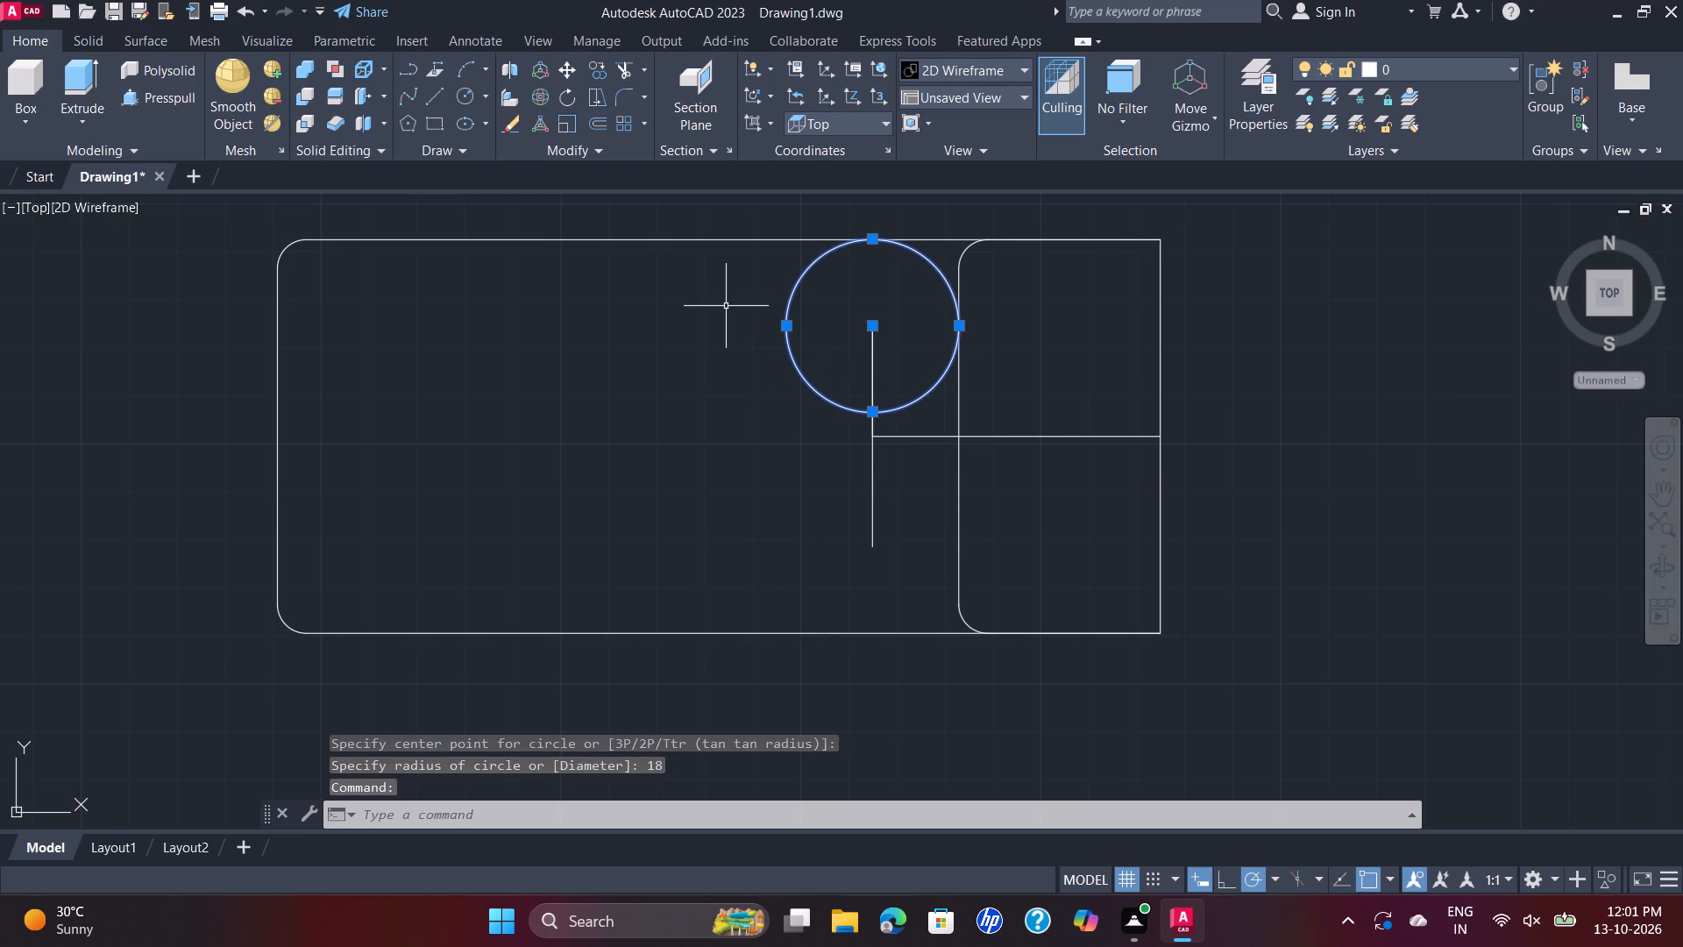
pyautogui.press('c')
pyautogui.press('0')
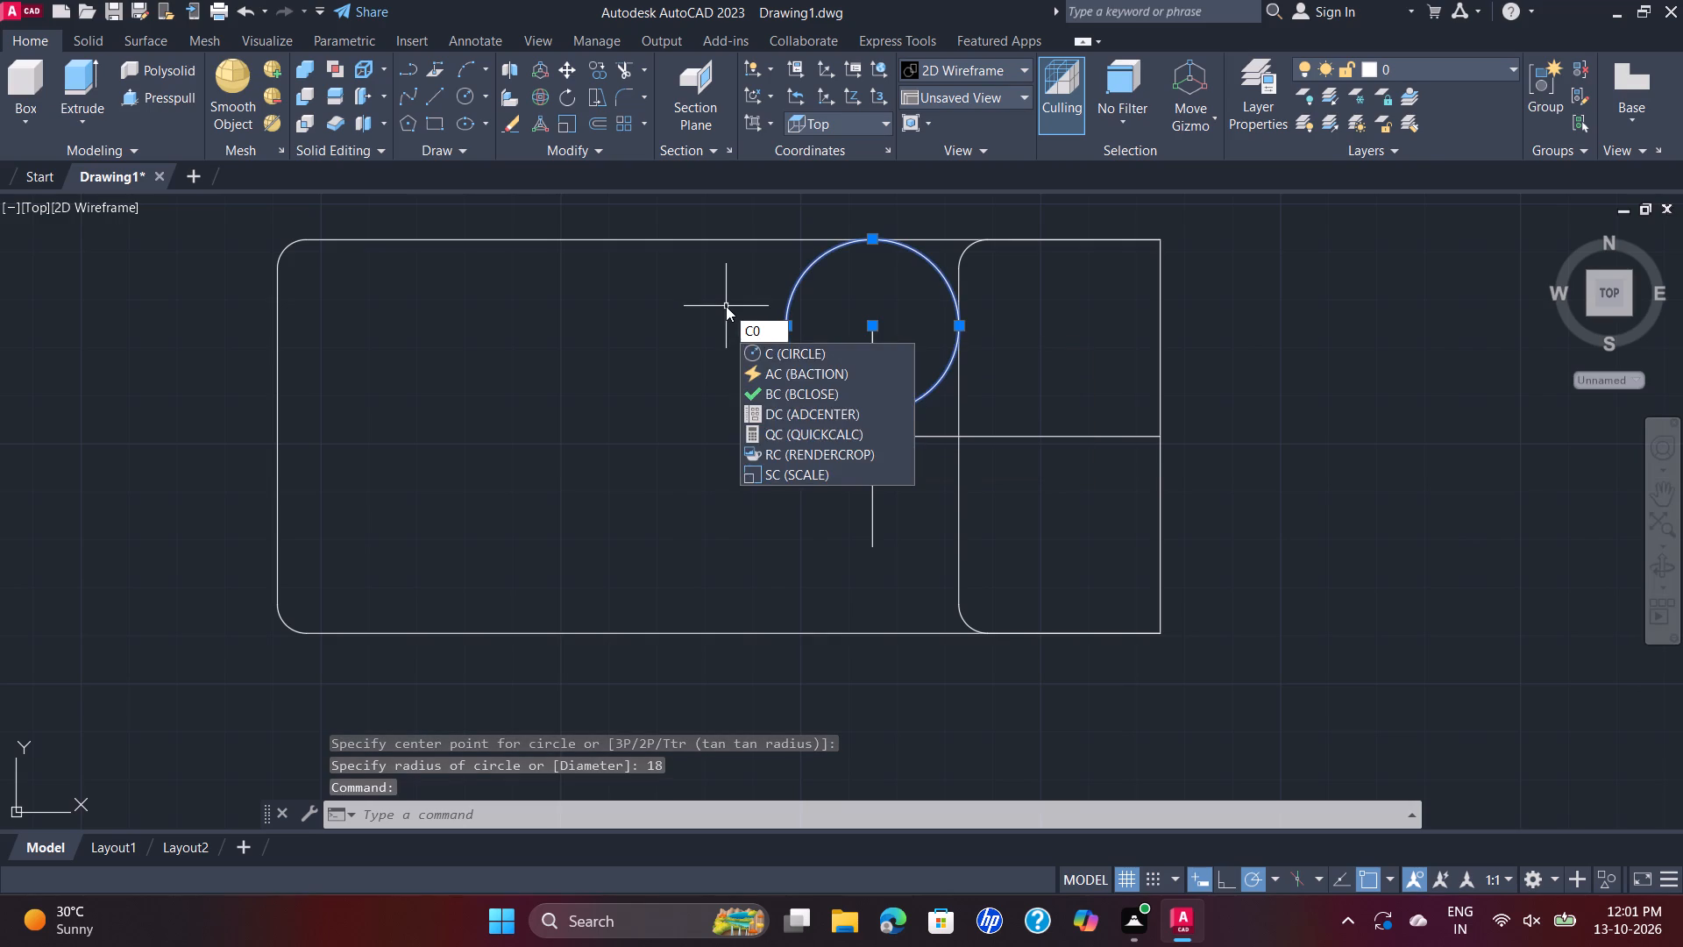
pyautogui.press('Return')
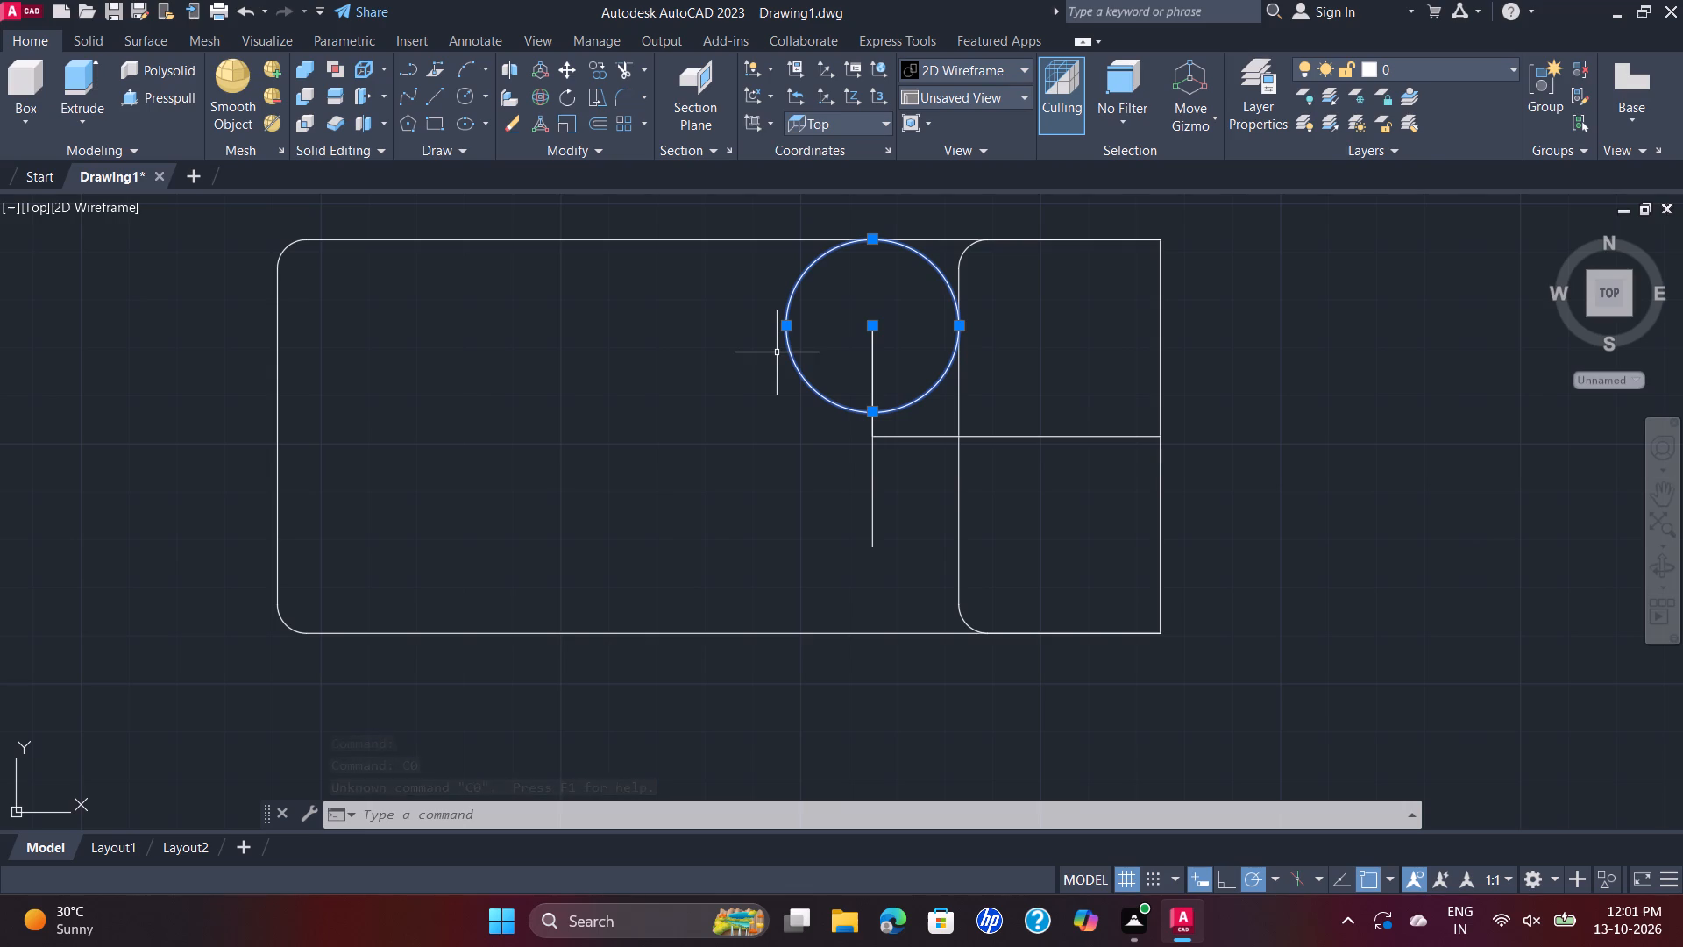
pyautogui.press('c')
pyautogui.press('o')
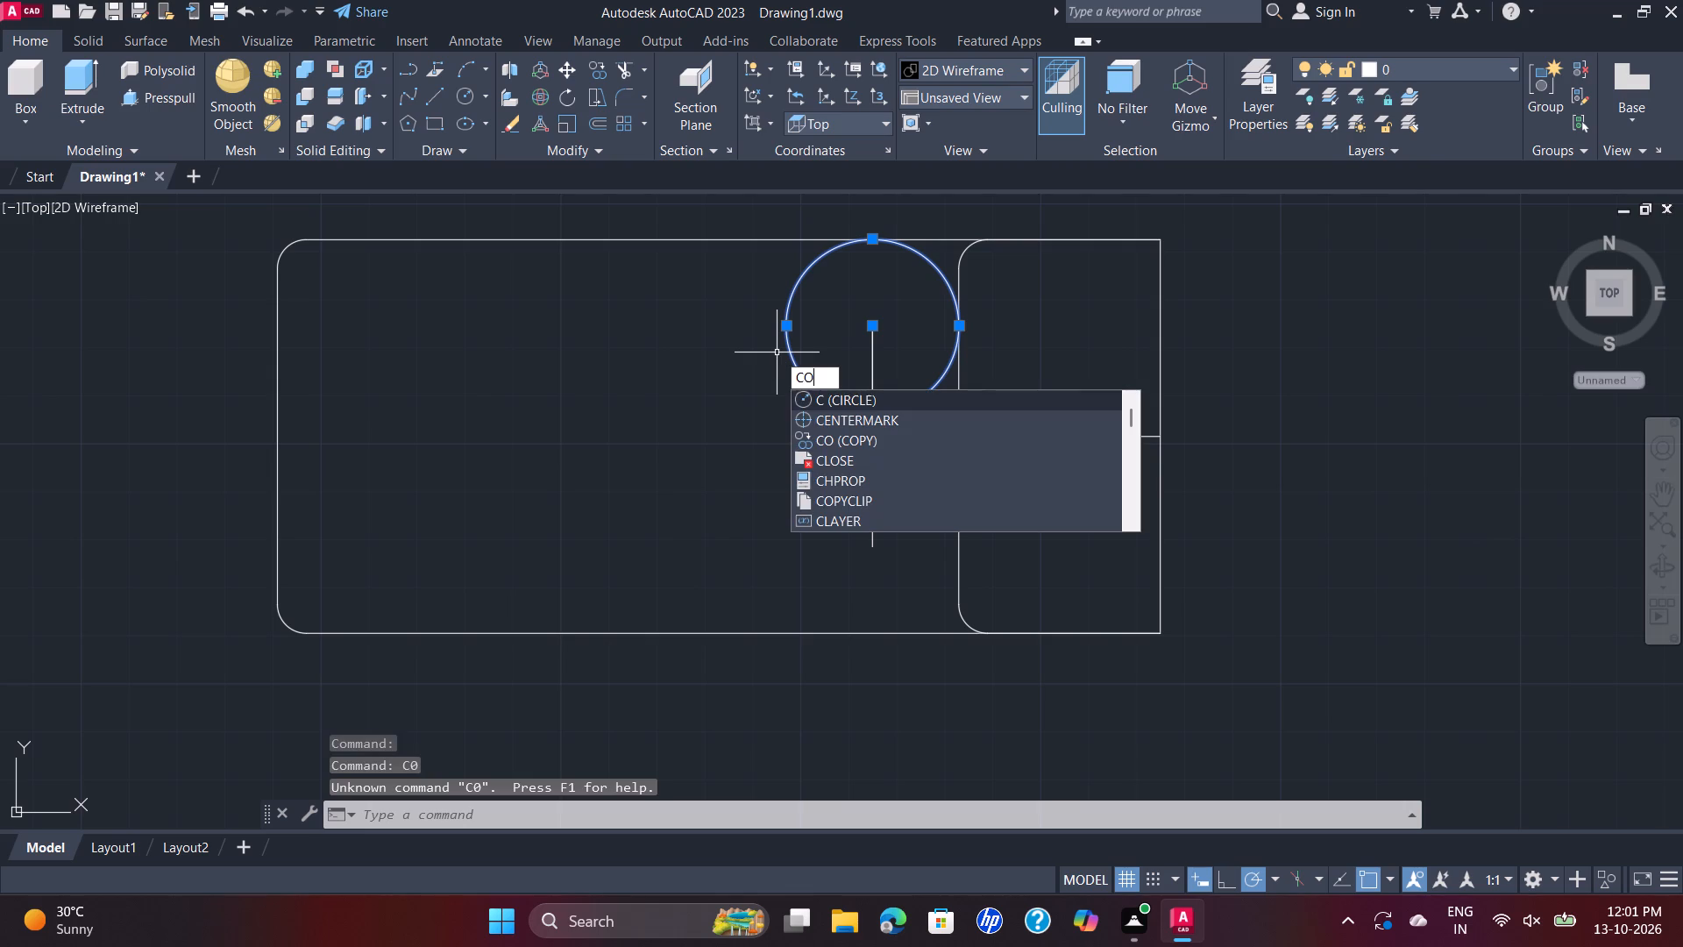
pyautogui.click(843, 403)
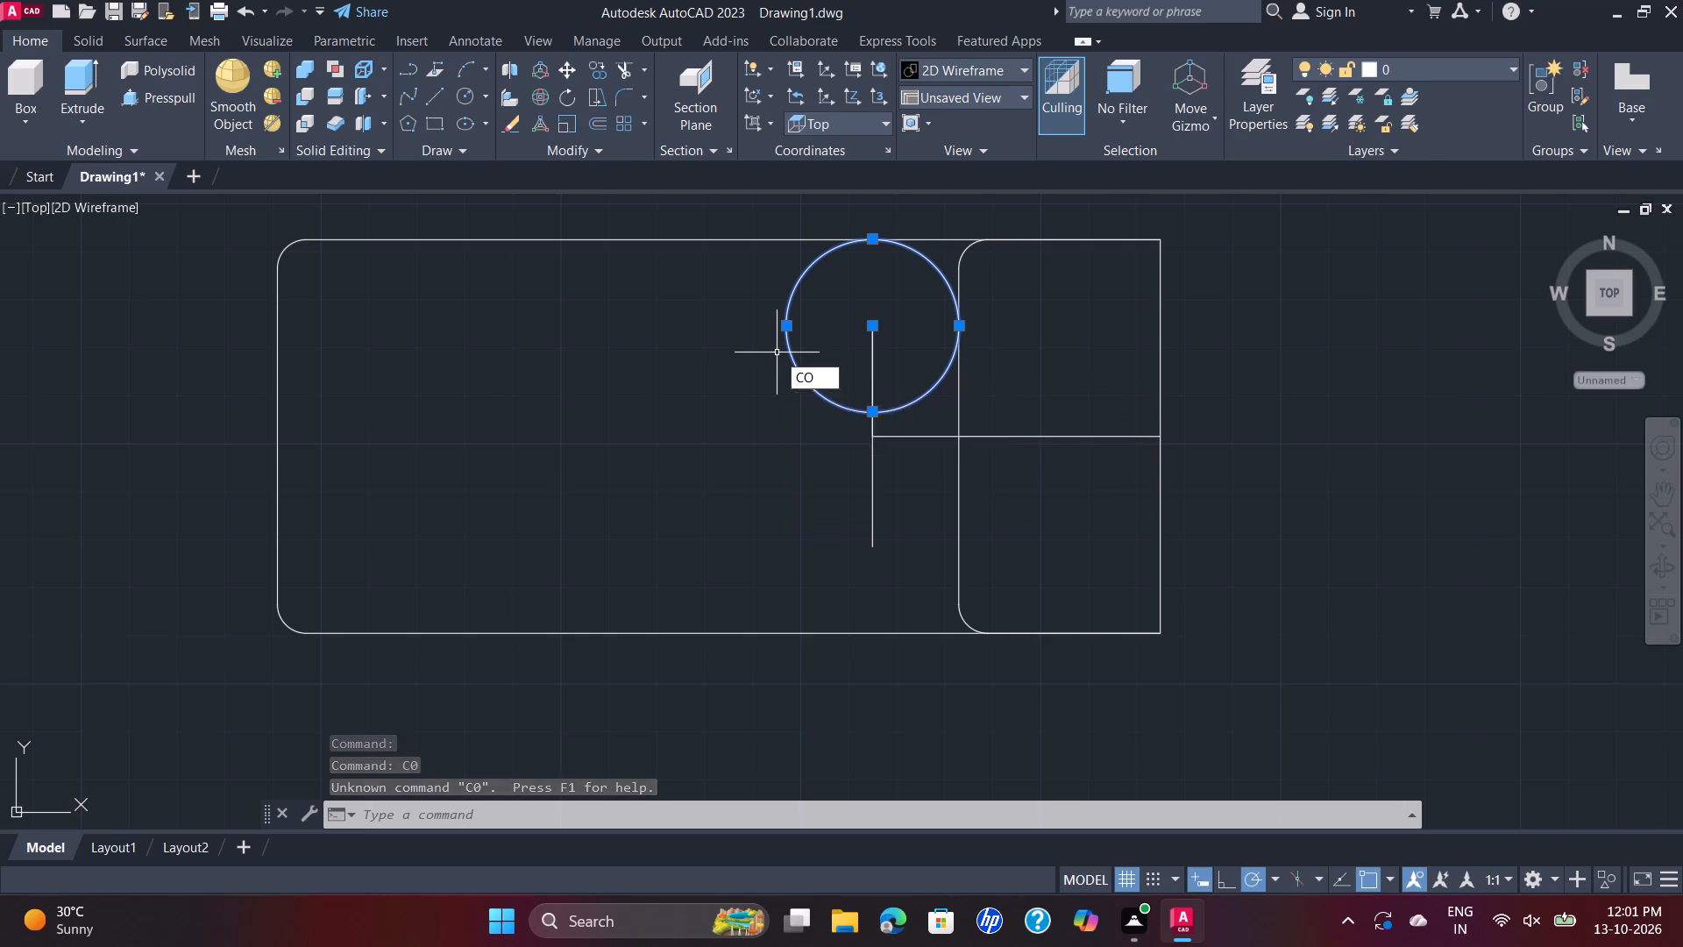
pyautogui.click(869, 325)
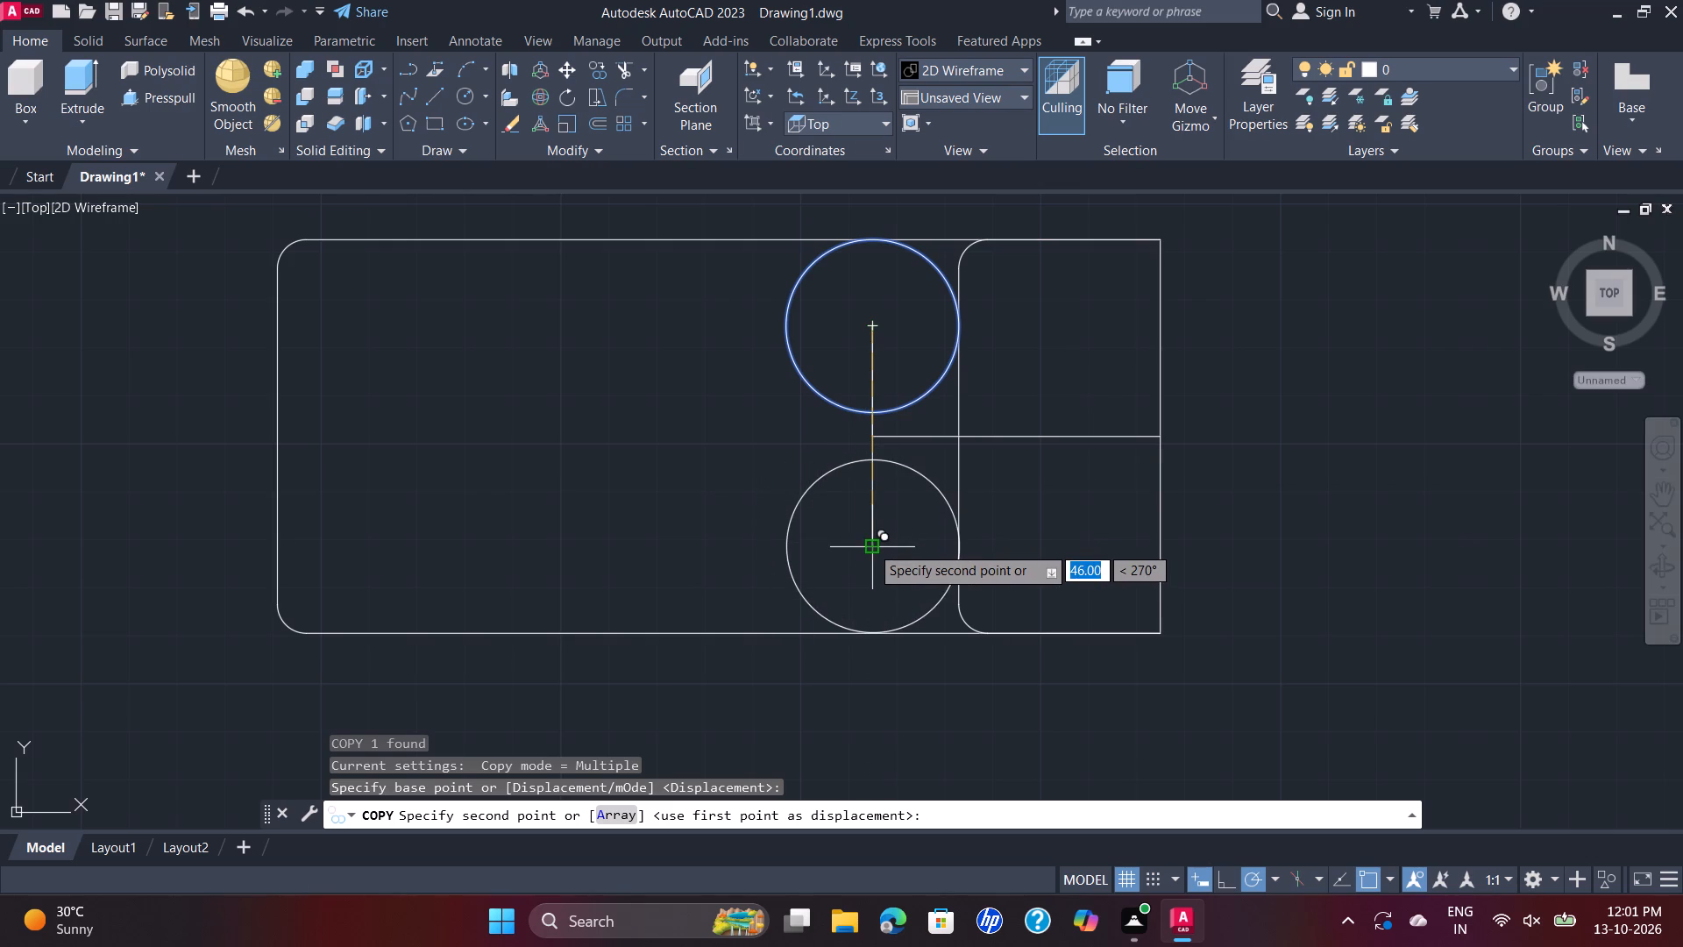
pyautogui.click(870, 545)
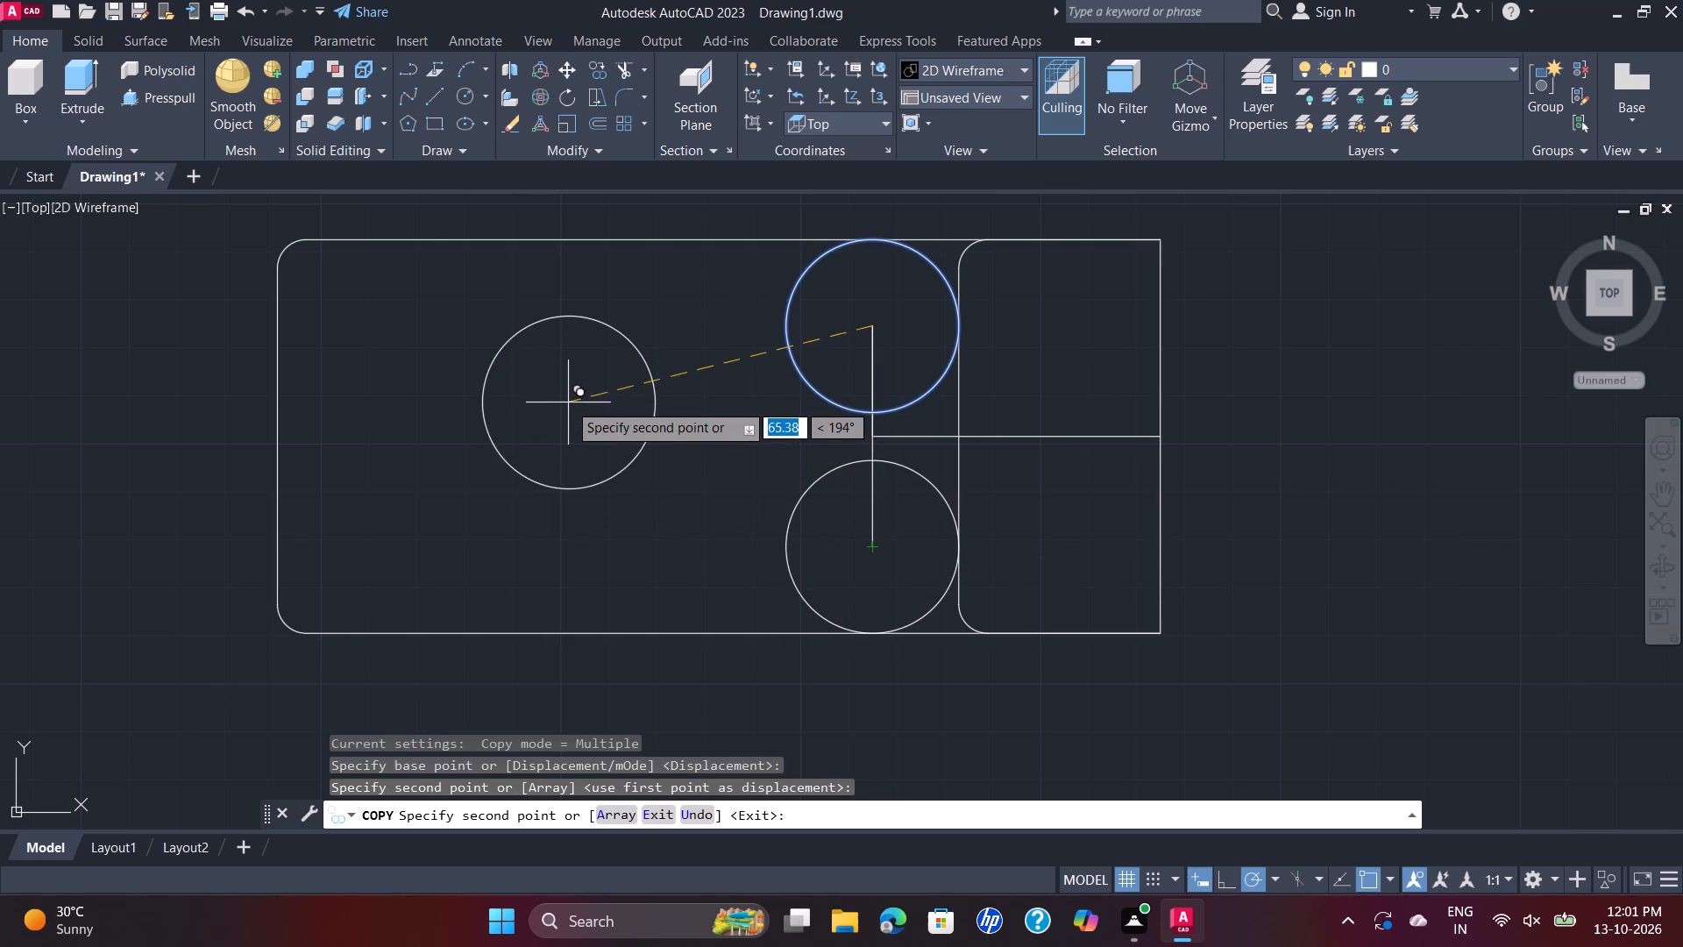
pyautogui.press('Escape')
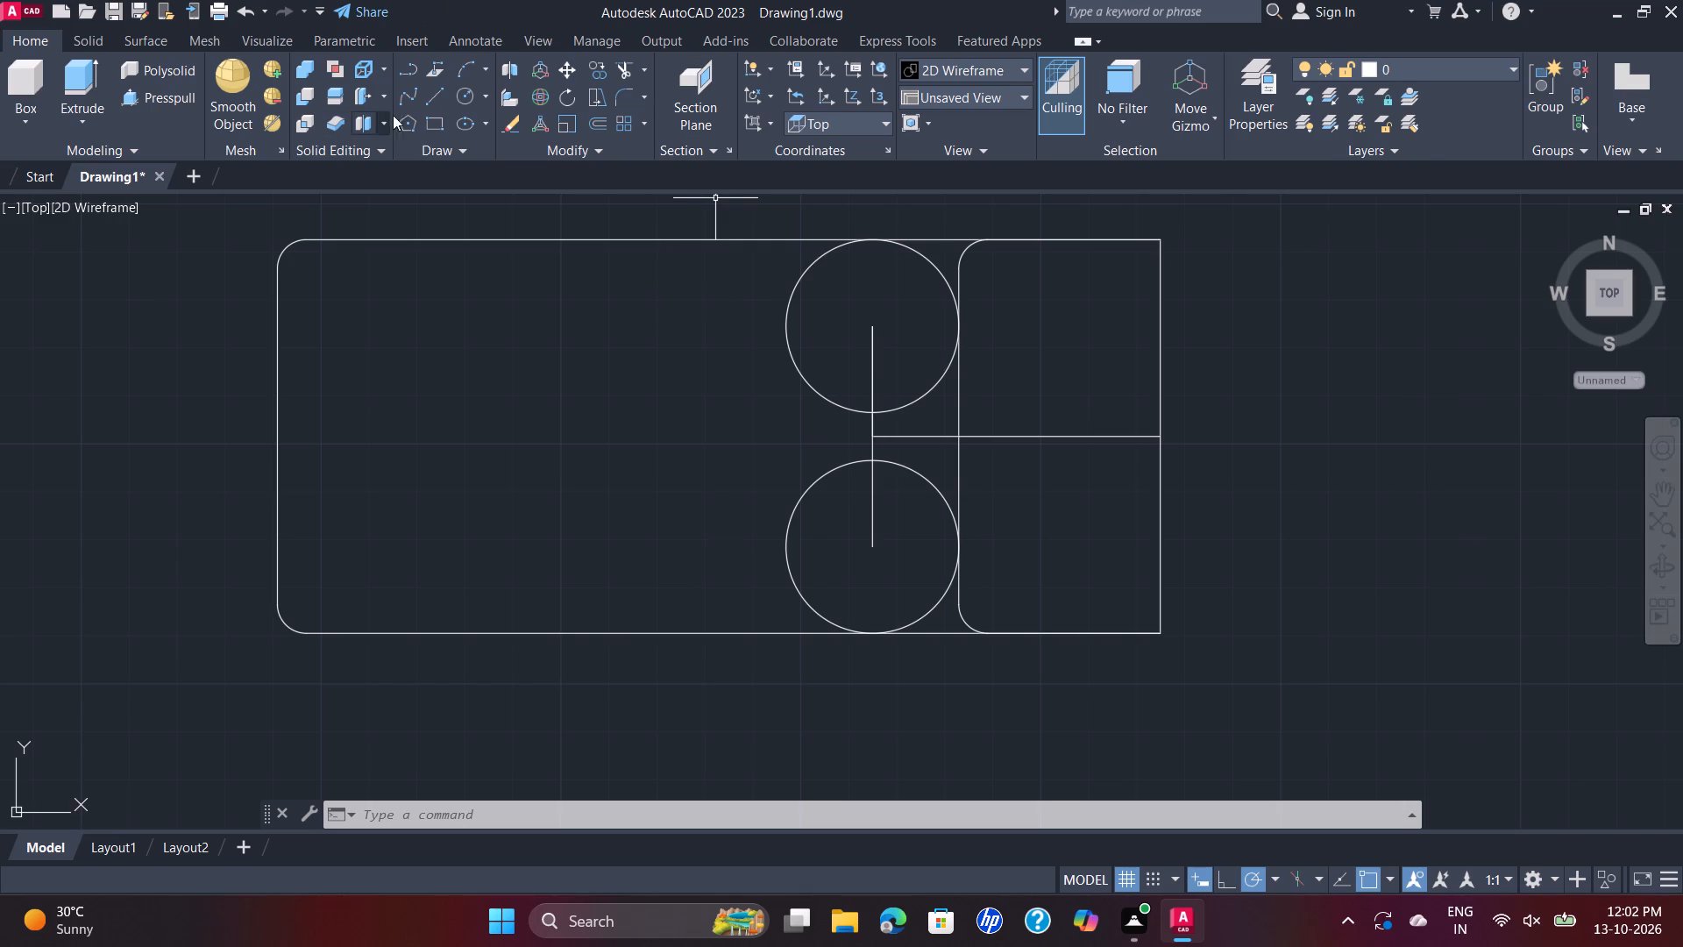
# Draw an 18 mm diameter circle concentric with the upper 18 mm radius circle.
pyautogui.click(470, 93)
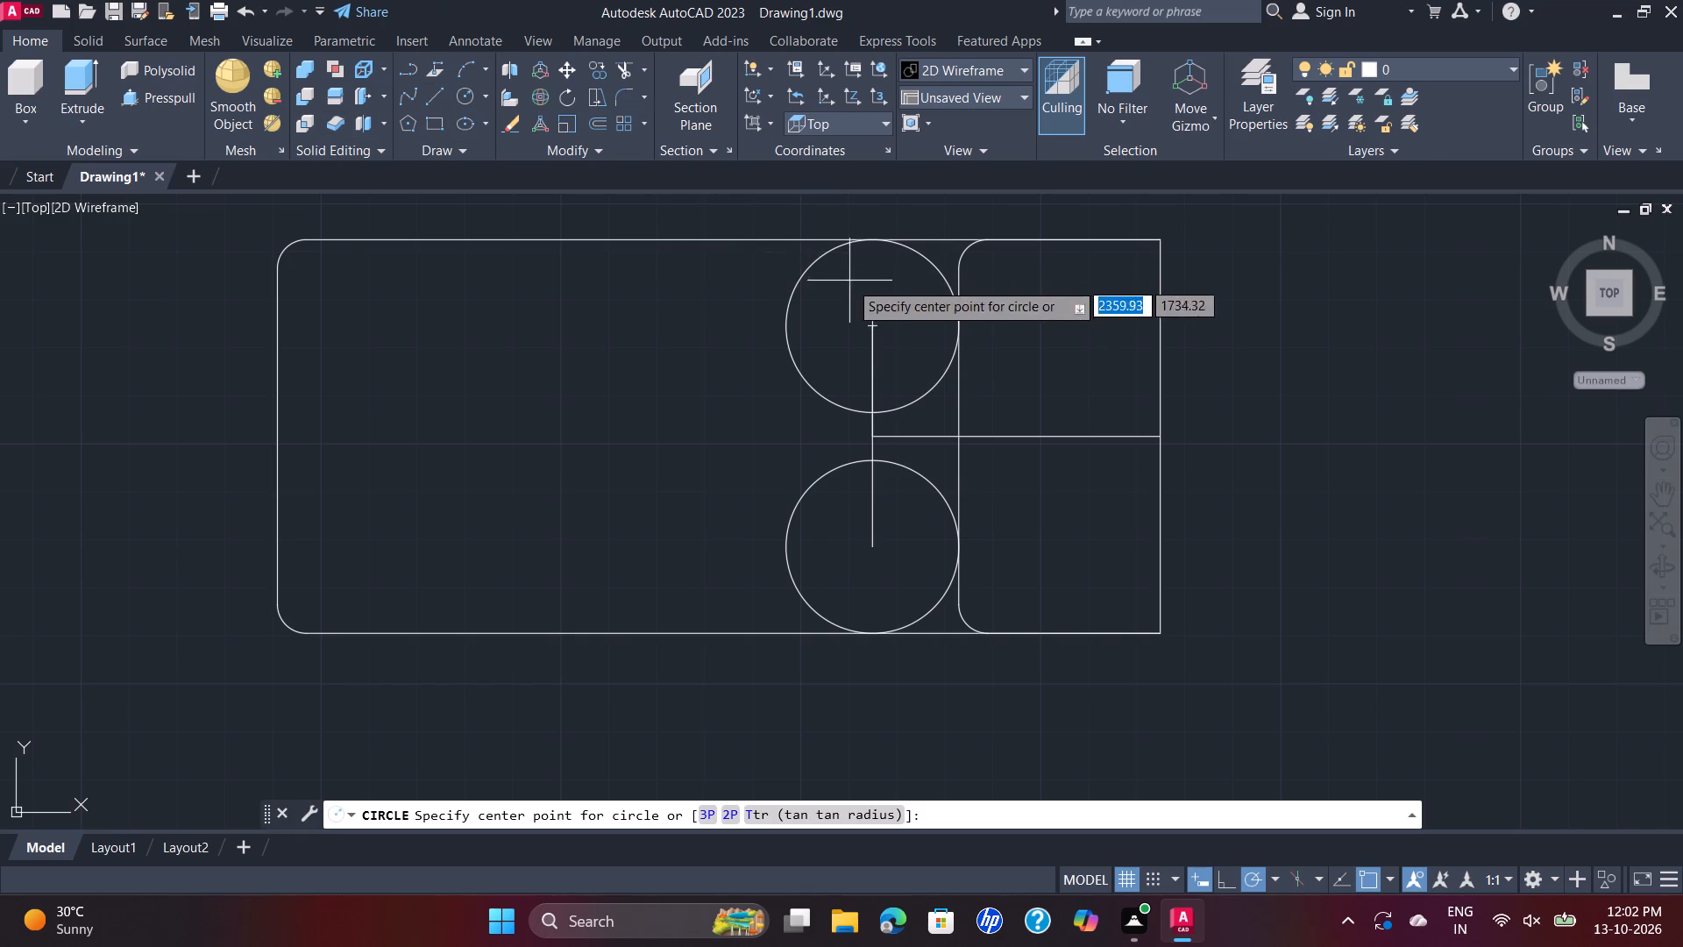
pyautogui.click(870, 329)
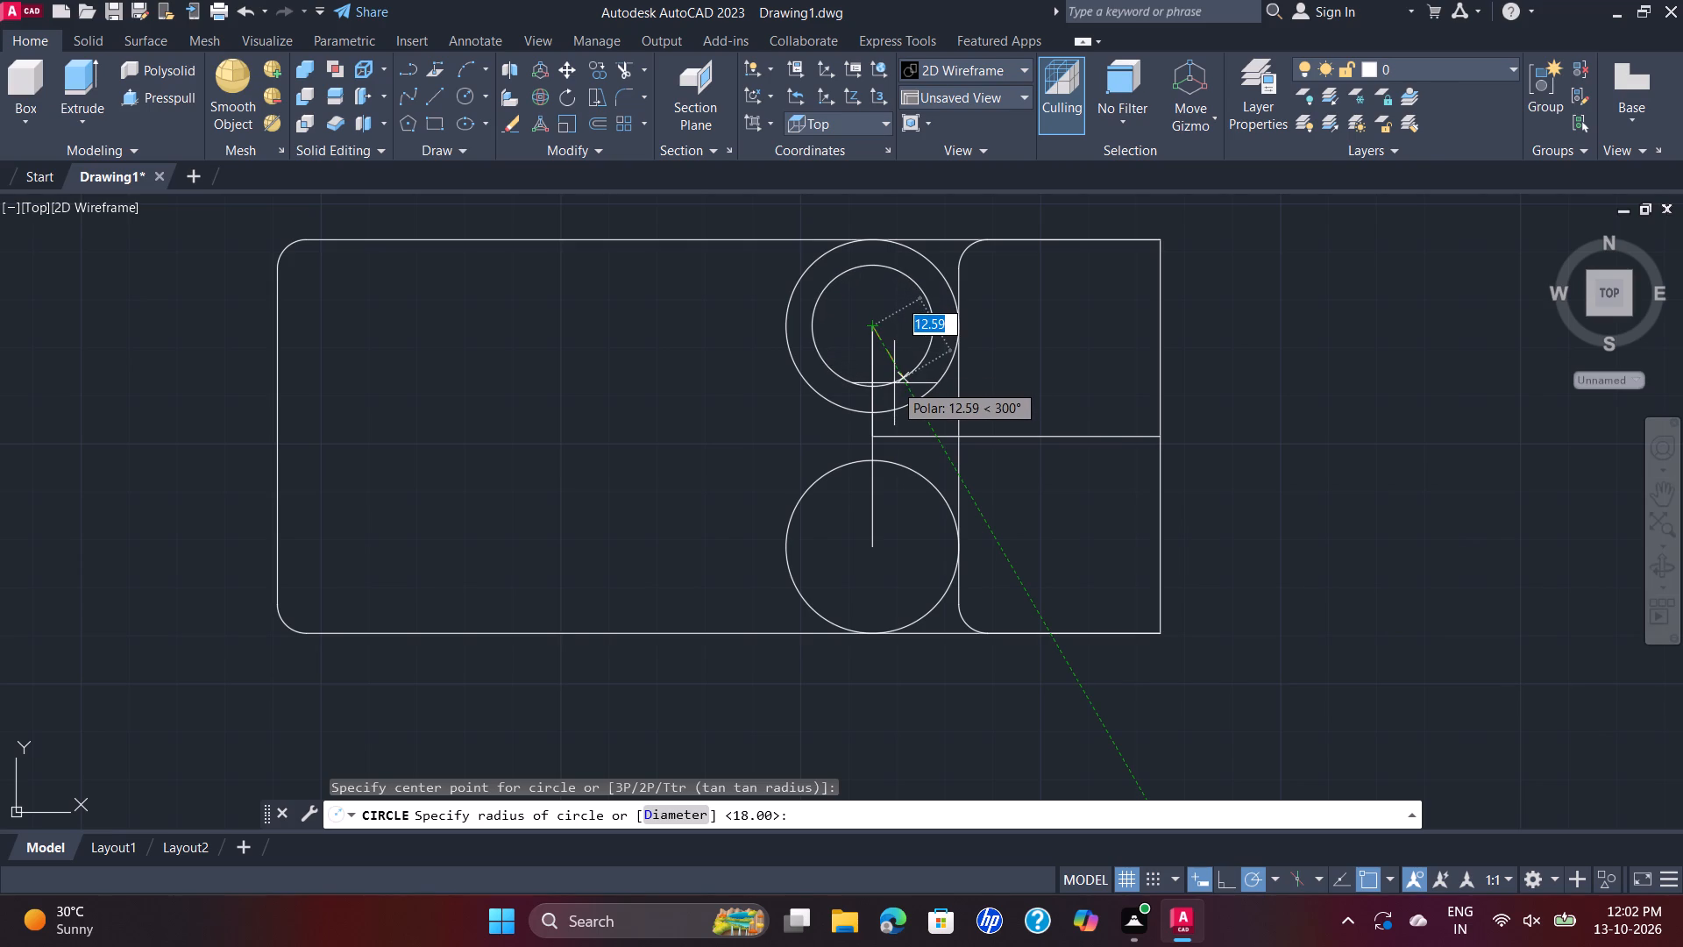
pyautogui.press('d')
pyautogui.press('Return')
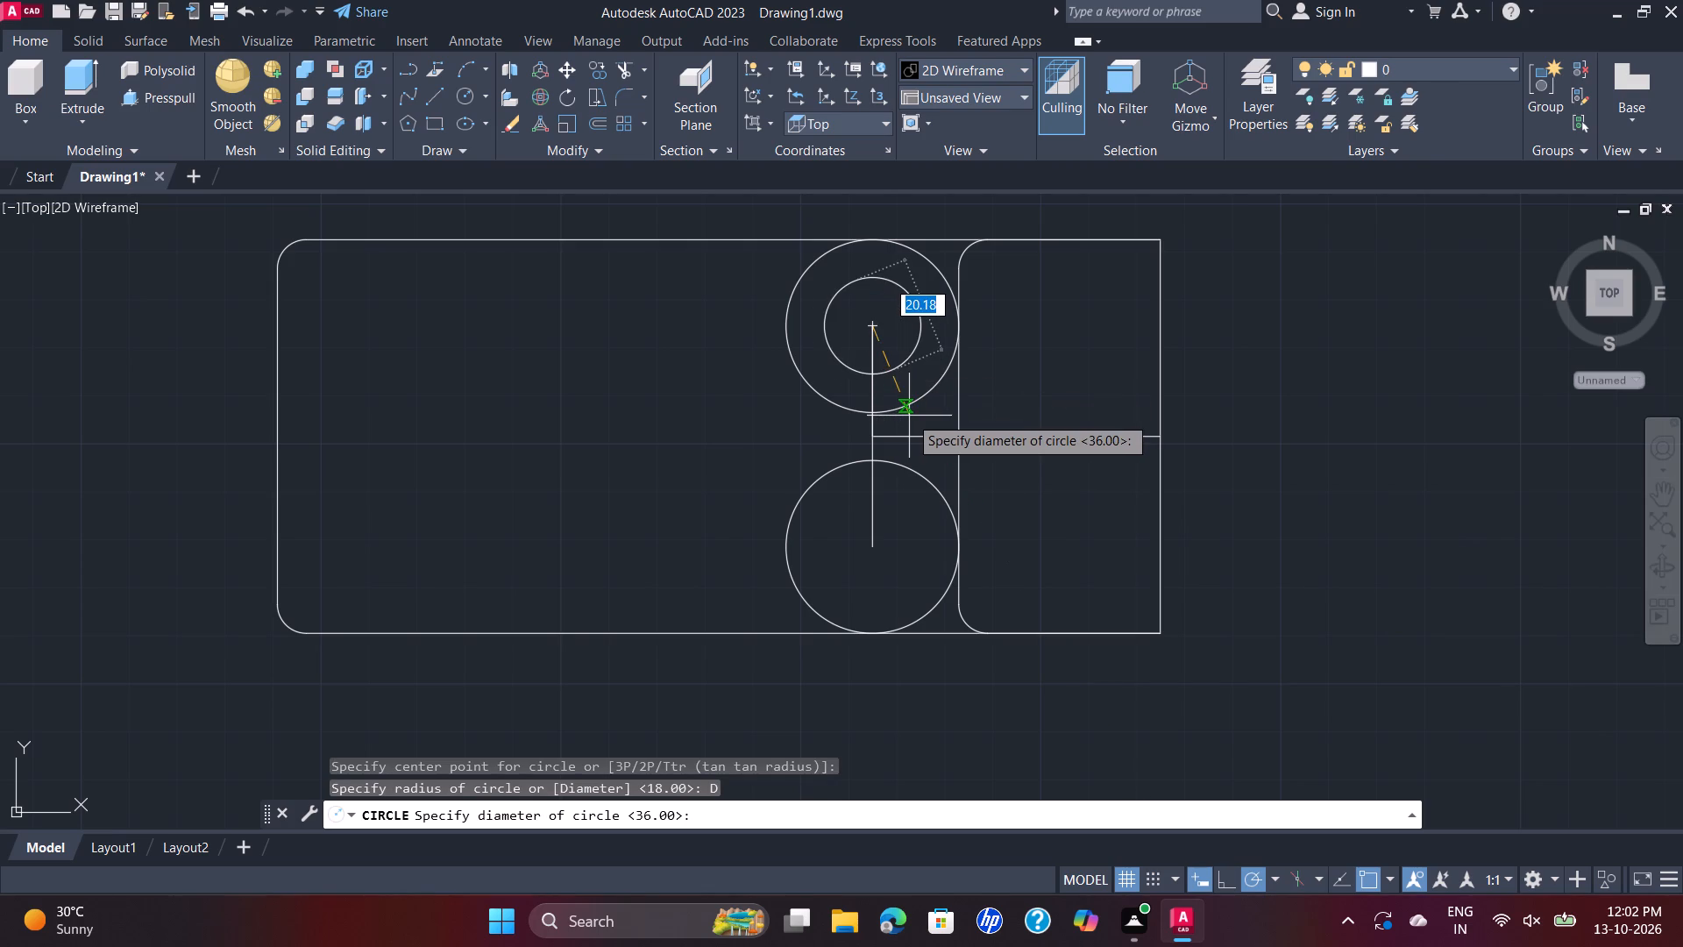
pyautogui.write('18')
pyautogui.press('Return')
# Copy the 18 mm diameter circle from the upper circle's centre to the lower circle's centre.
pyautogui.scroll(1, 910, 416)
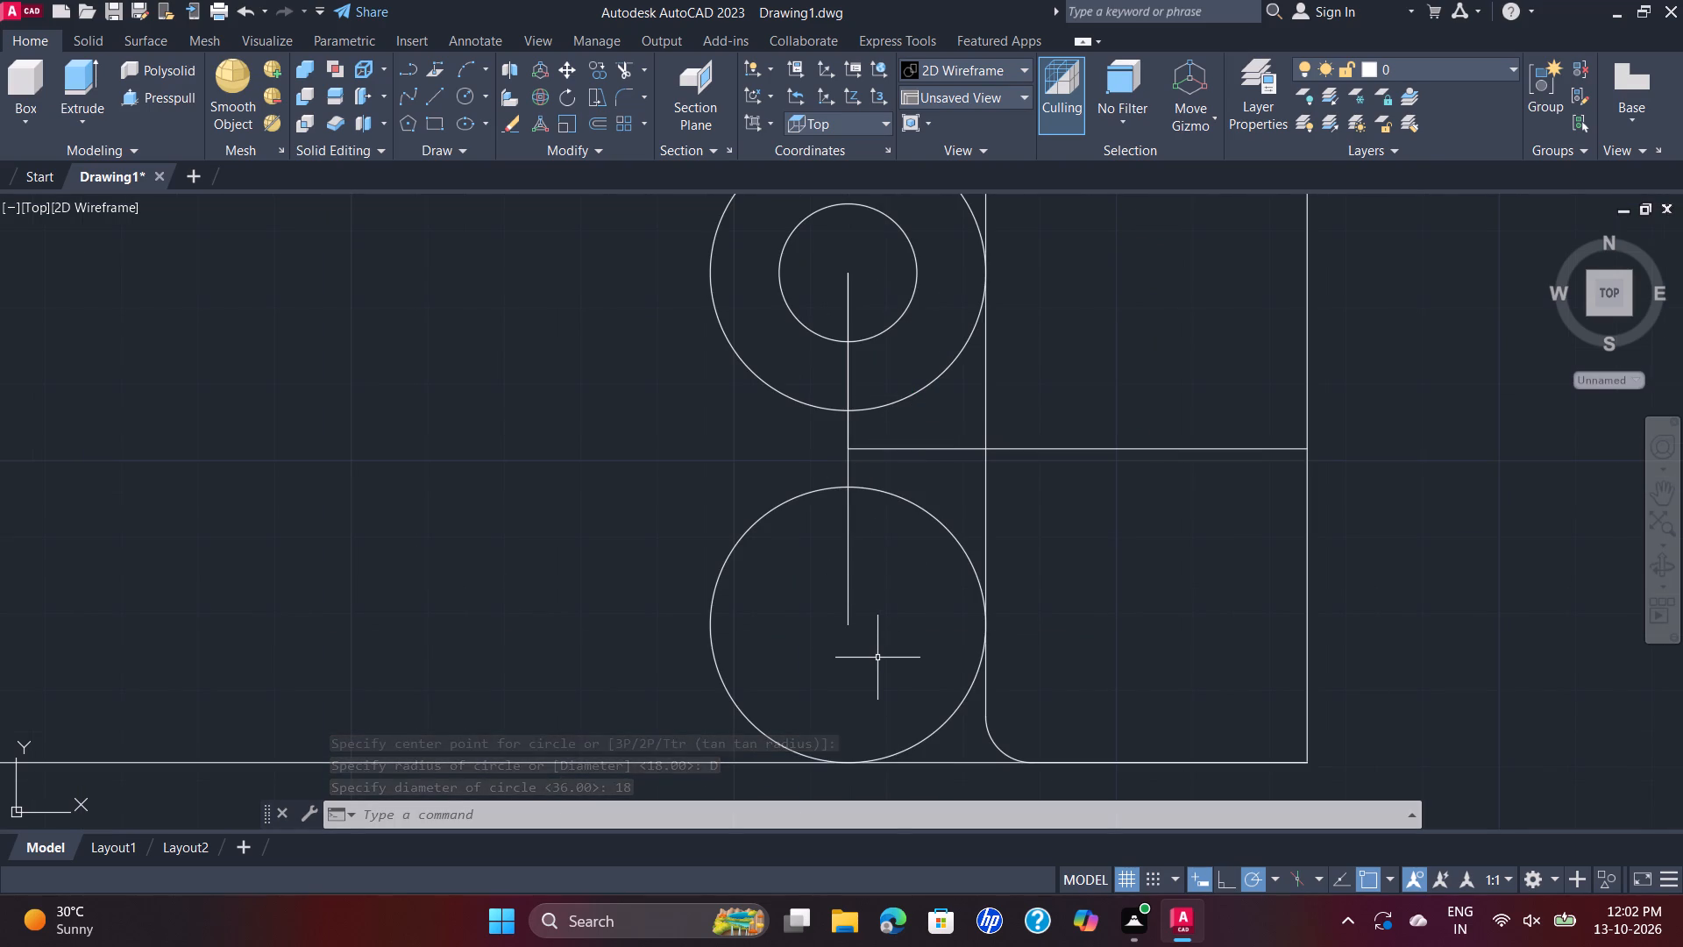
pyautogui.press('space')
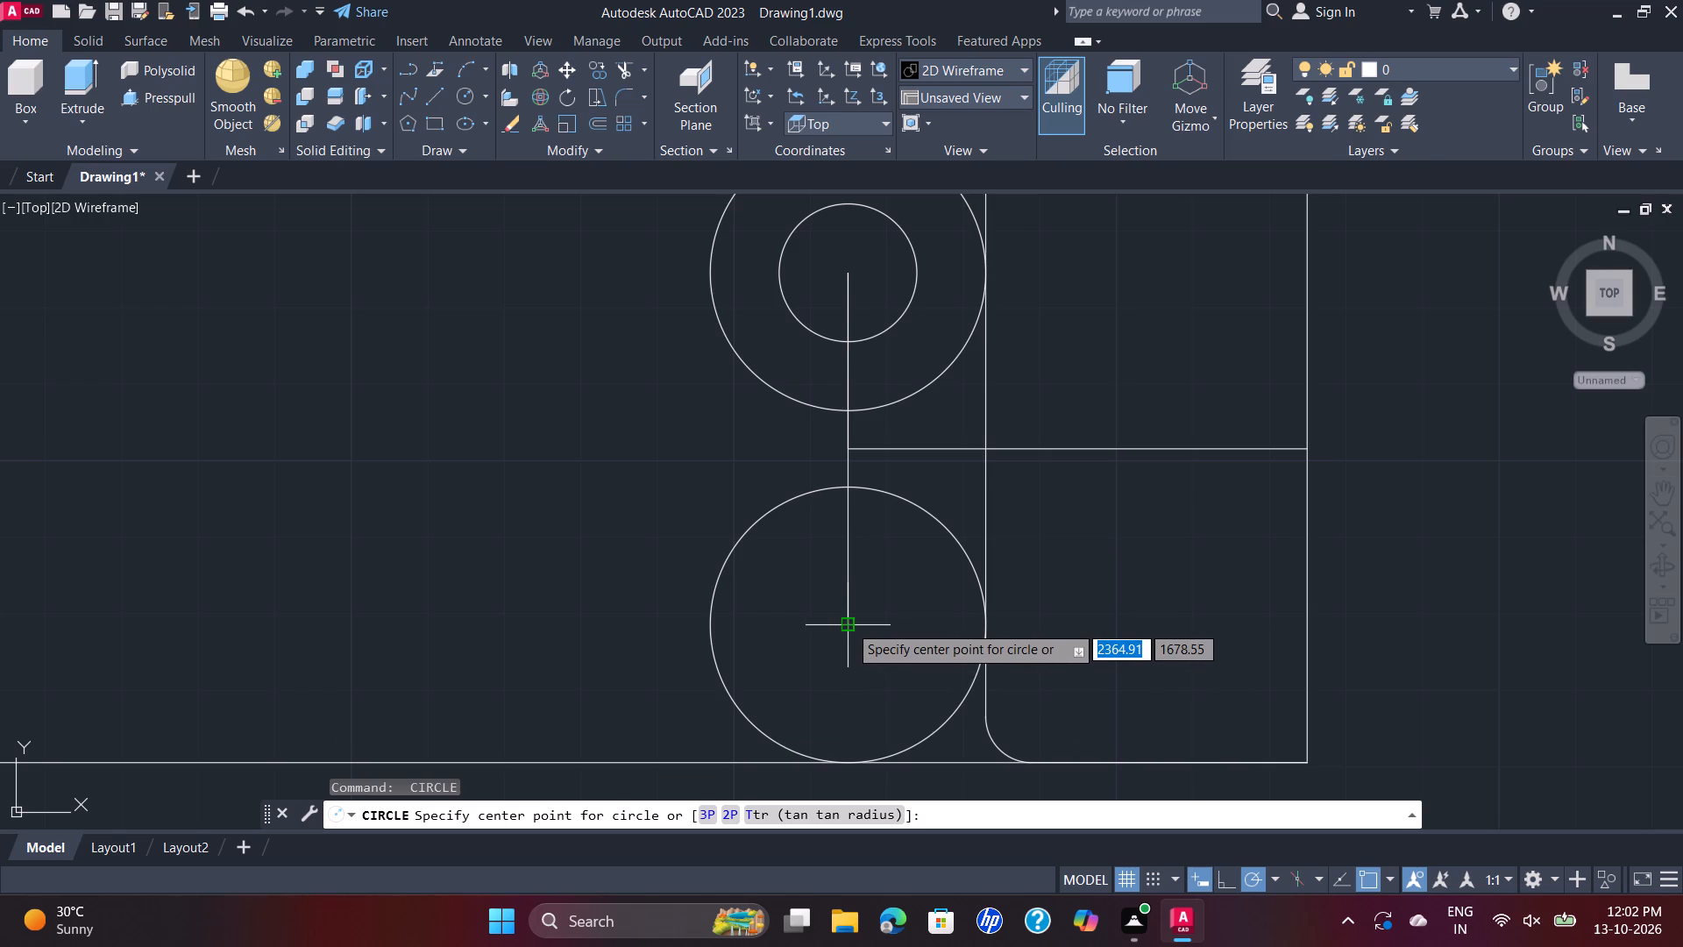
pyautogui.press('Escape')
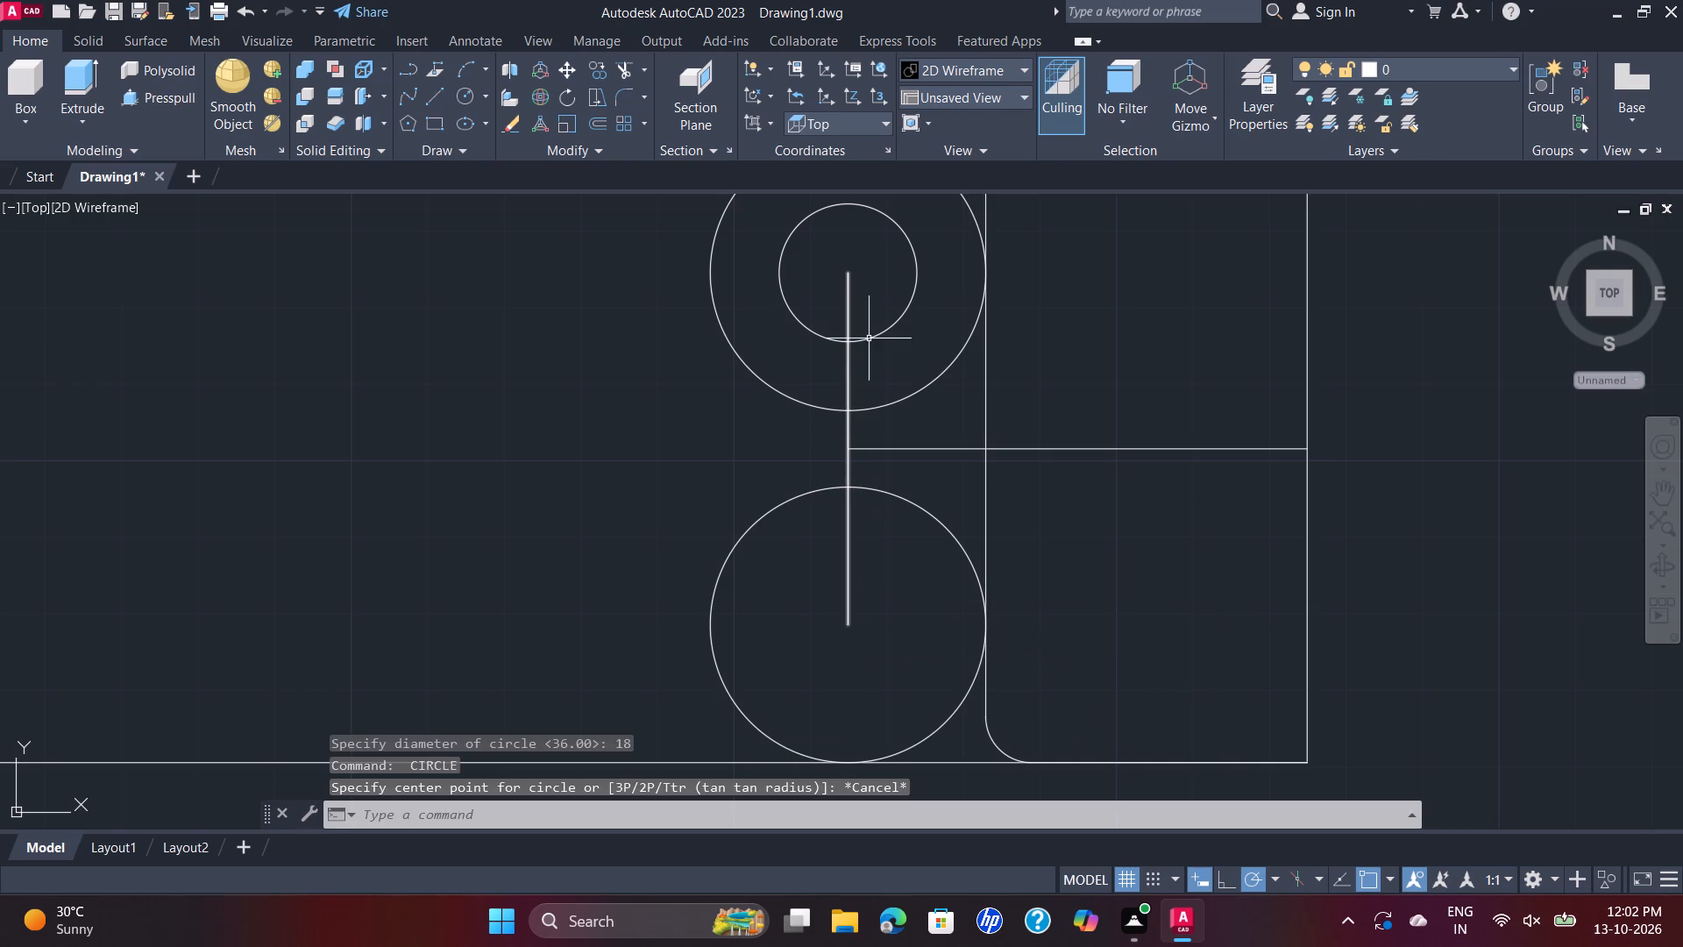
pyautogui.click(869, 338)
pyautogui.write('CO')
pyautogui.press('Return')
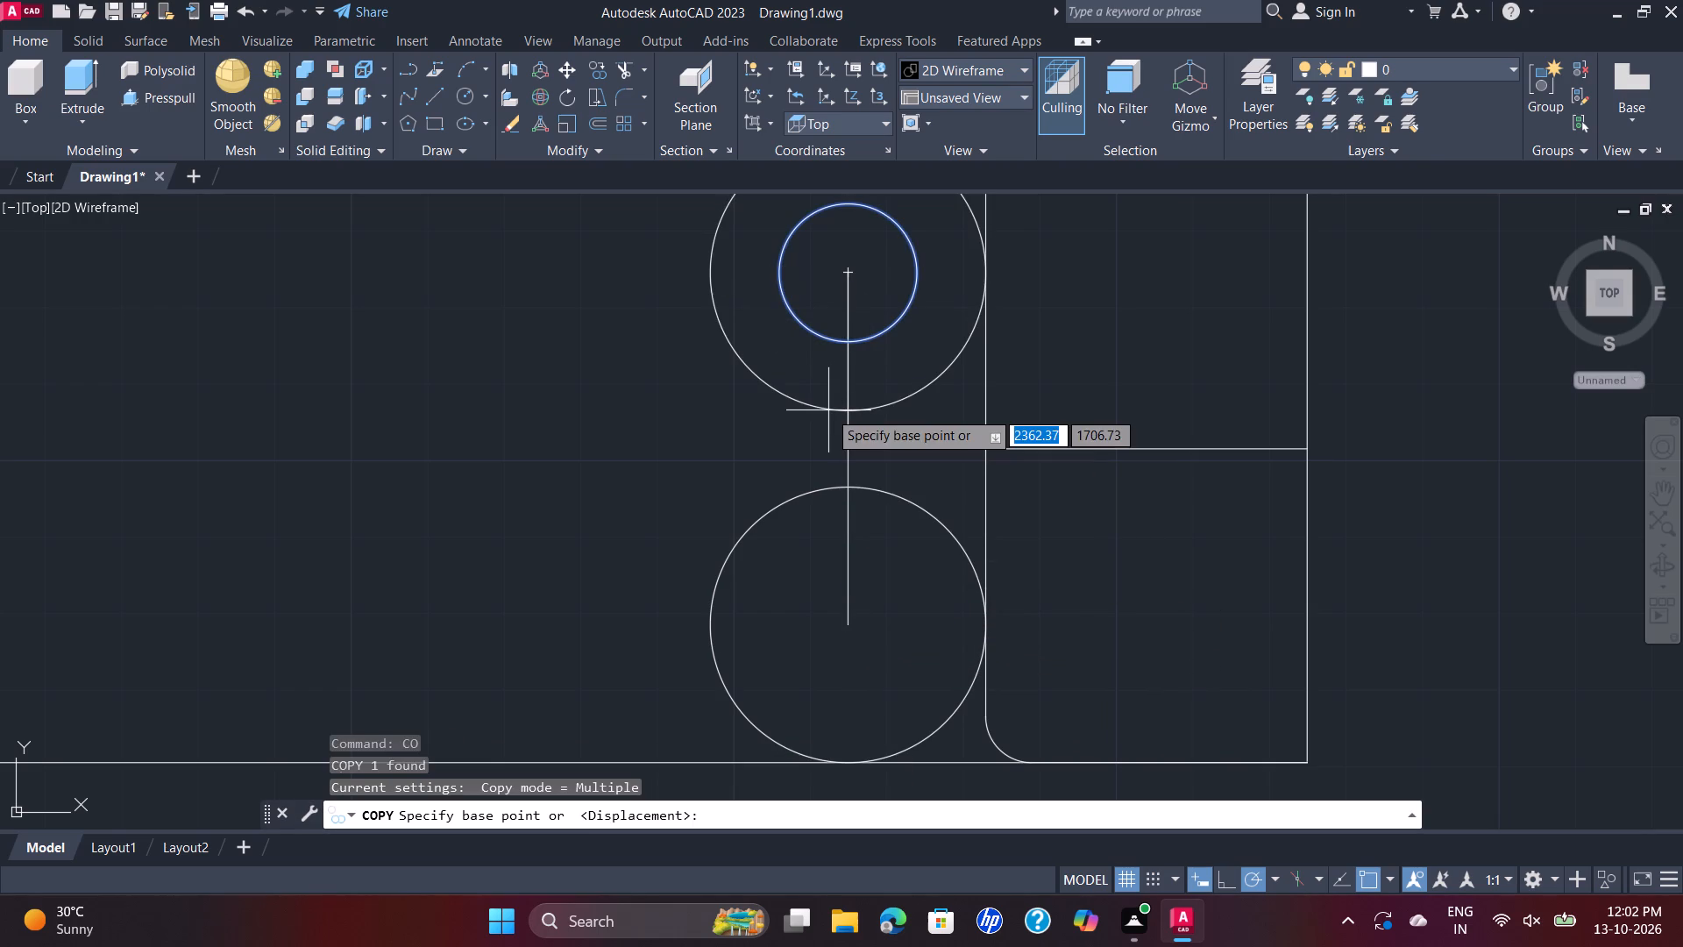
pyautogui.click(841, 277)
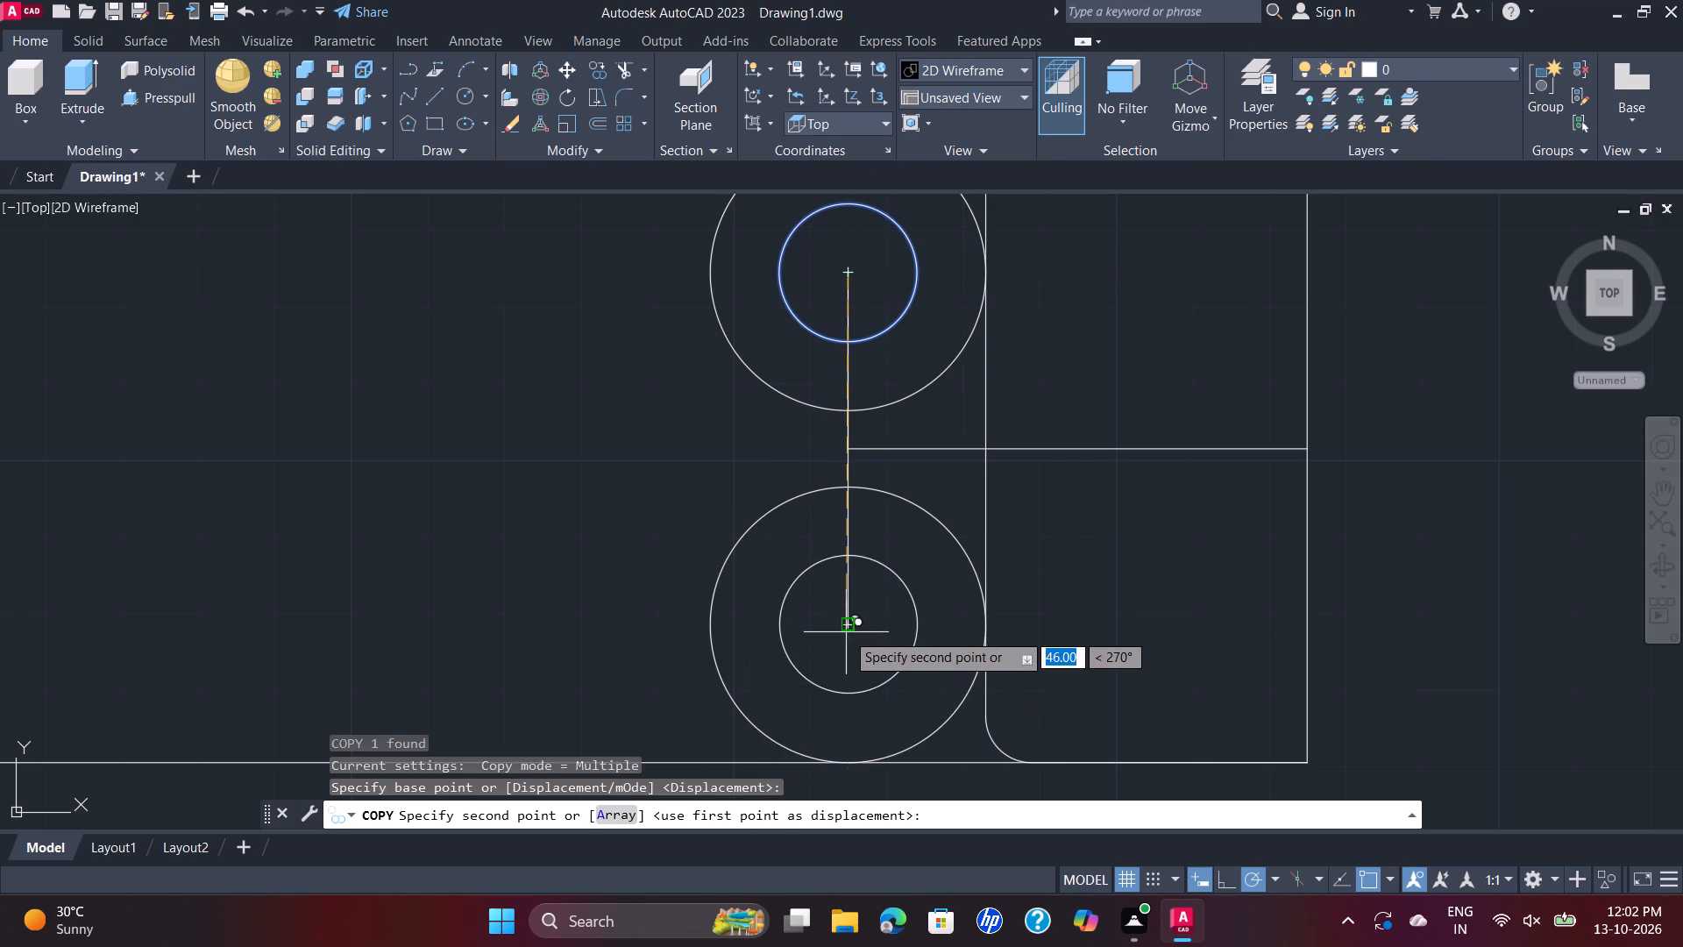
pyautogui.click(846, 624)
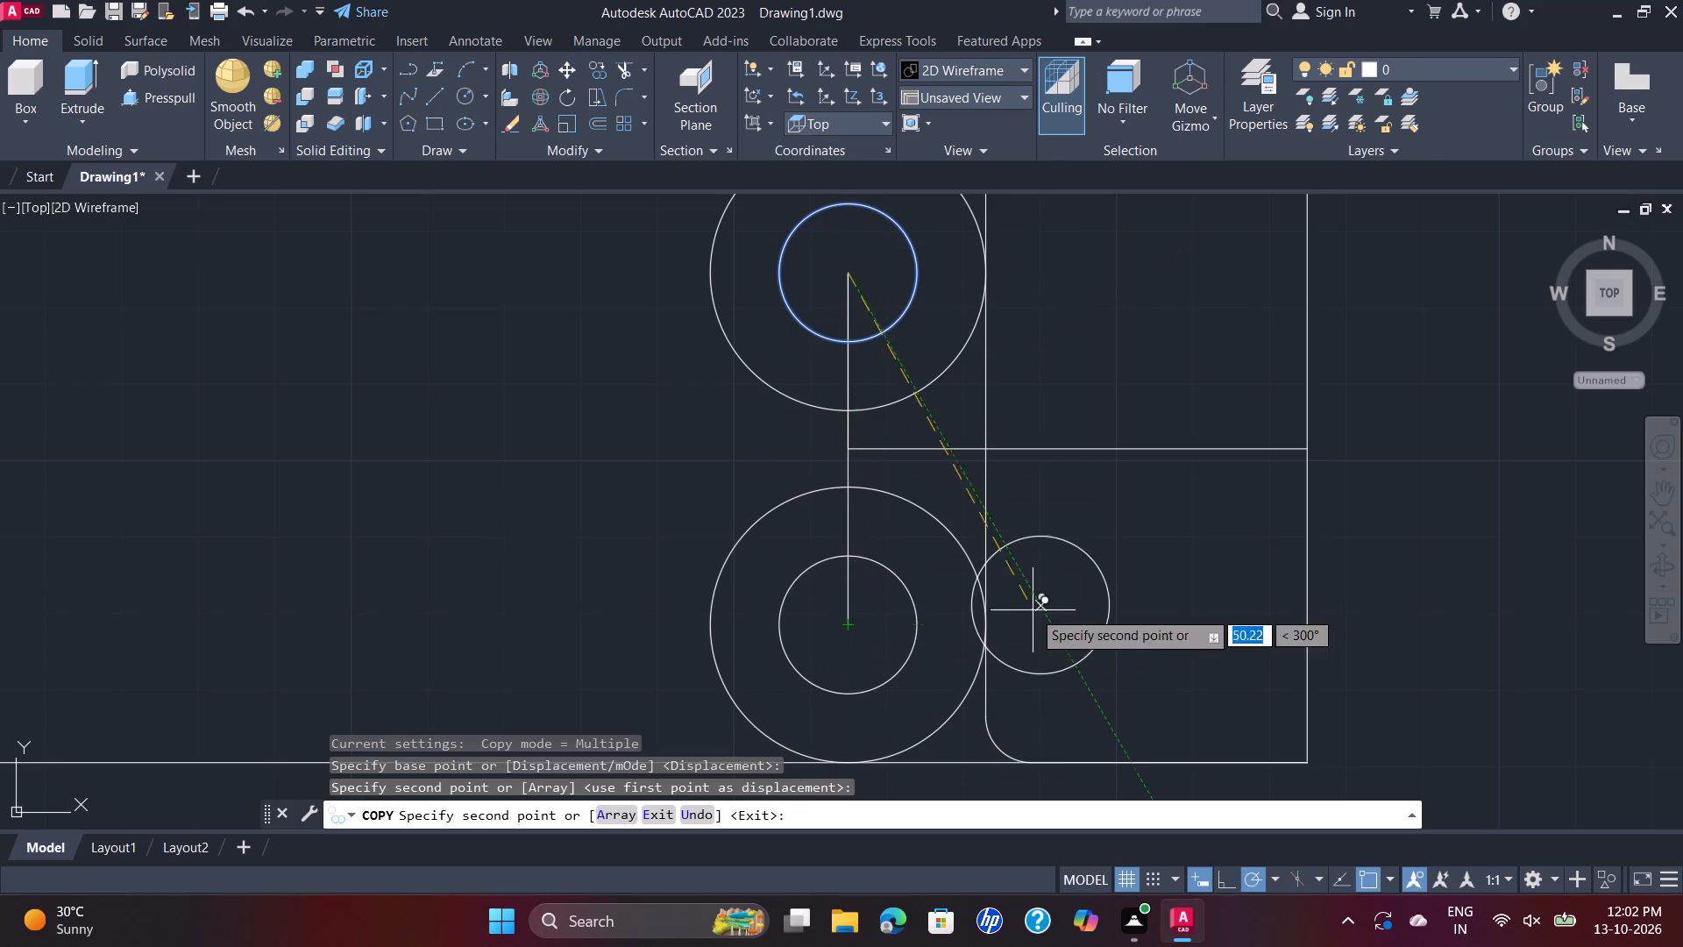
pyautogui.press('`')
pyautogui.press('Escape')
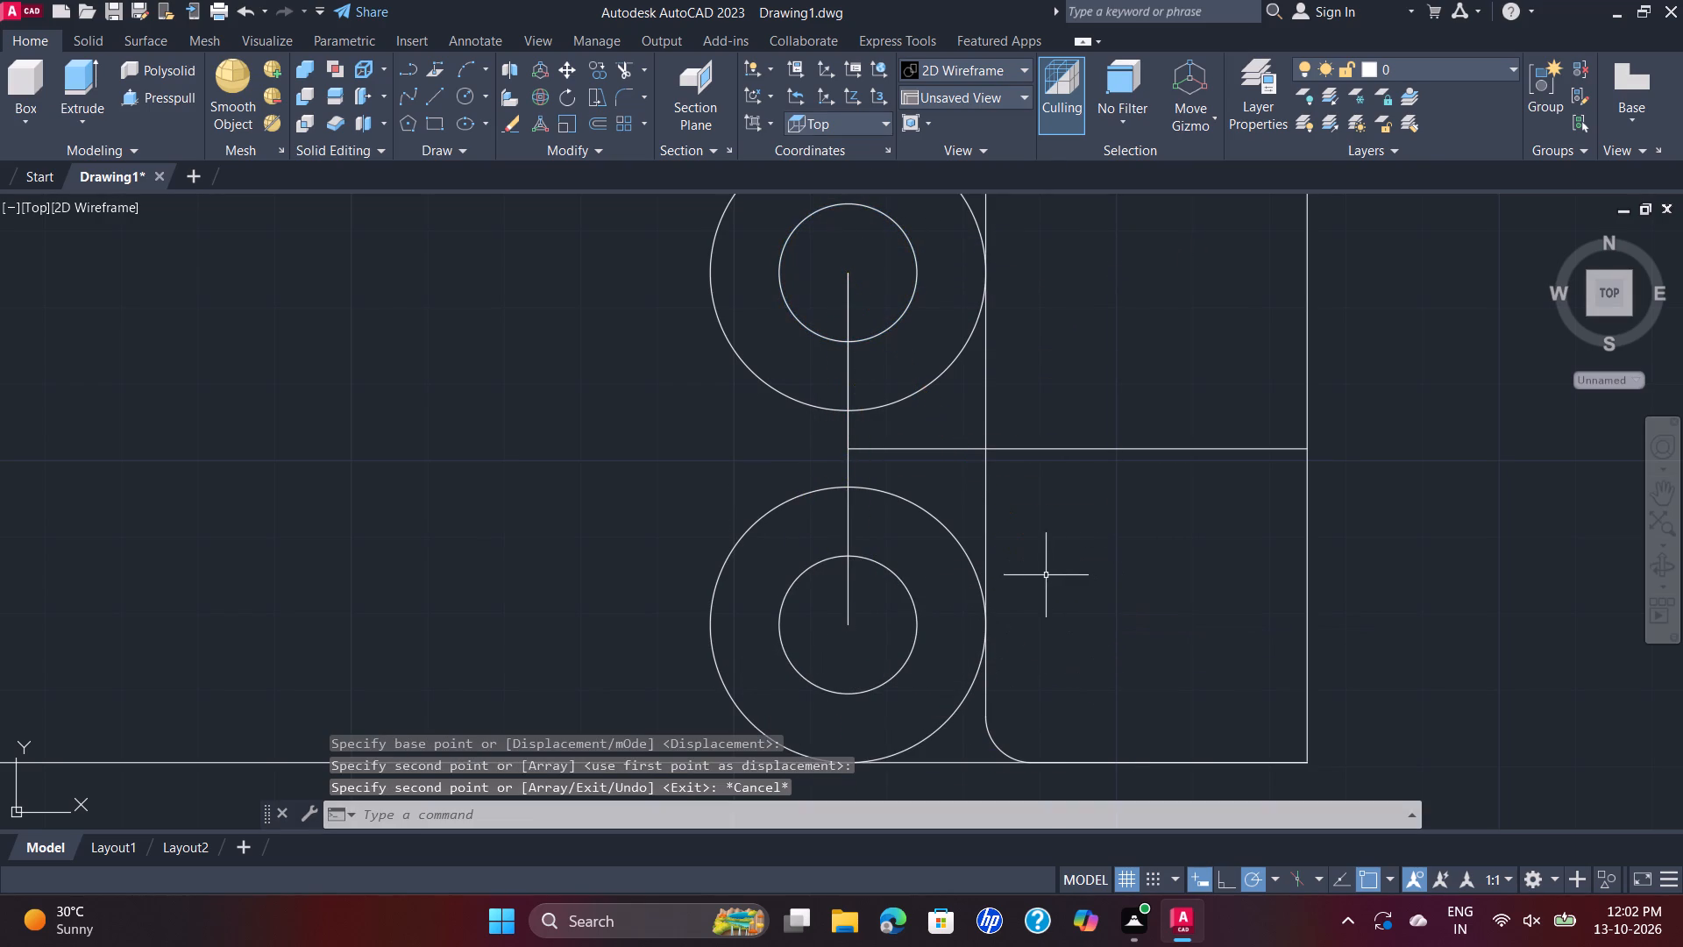
# Delete the two overlapping vertical layout lines and the horizontal layout line running to the plate's right edge.
pyautogui.scroll(-1, 1046, 575)
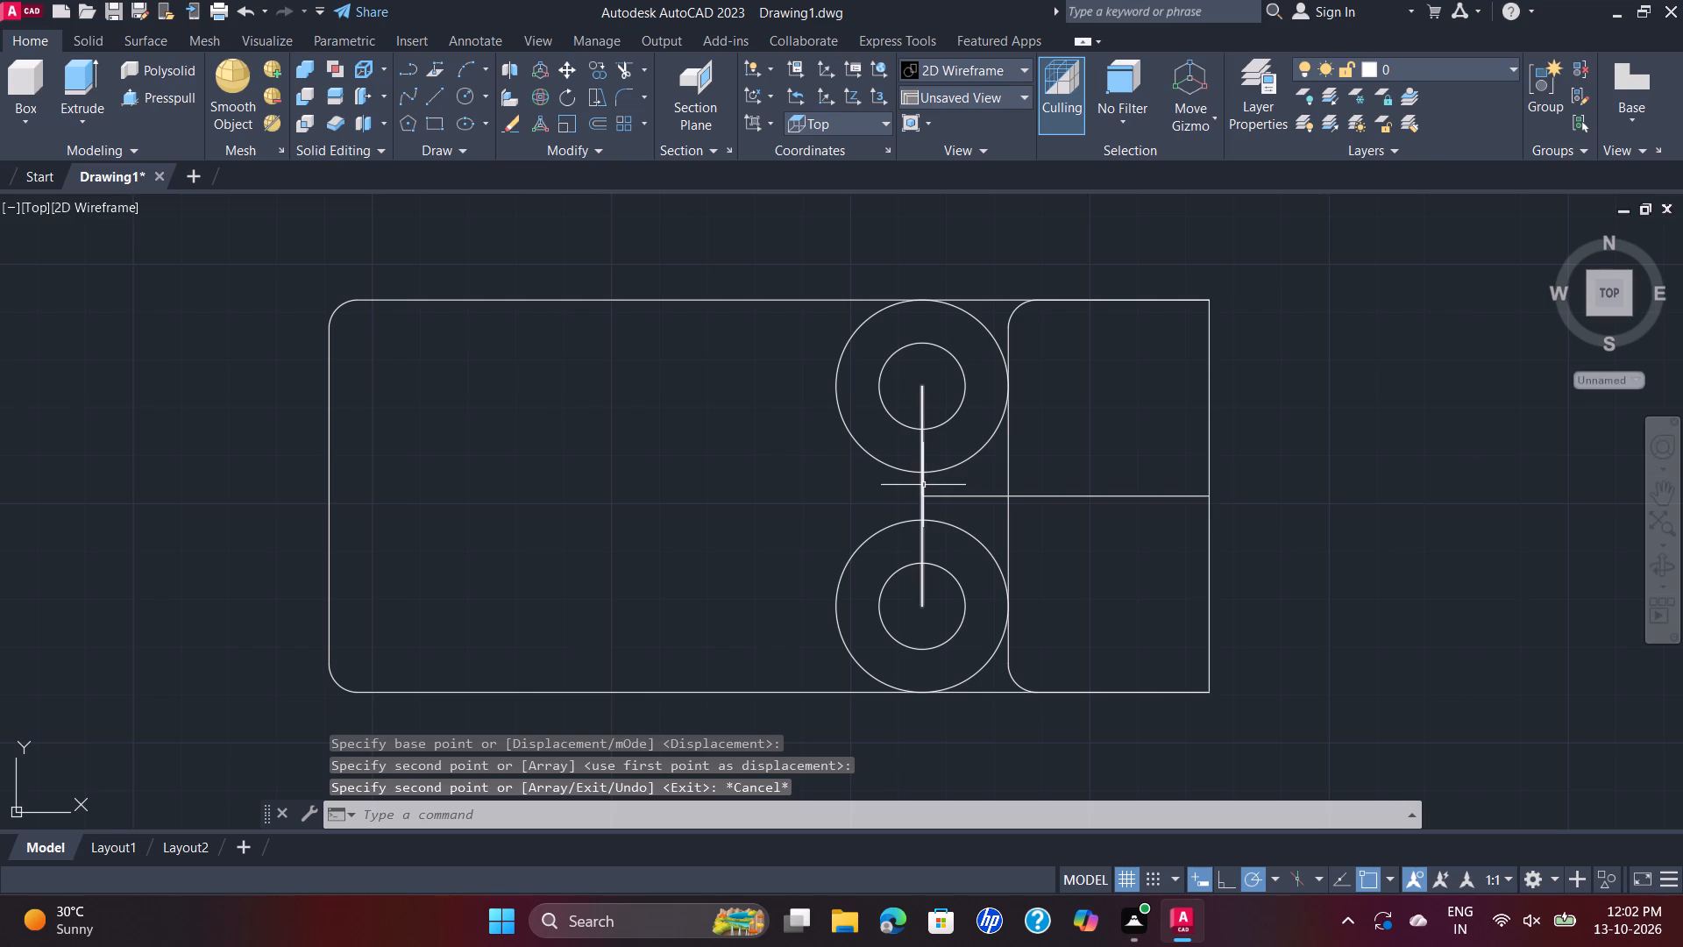
pyautogui.click(922, 484)
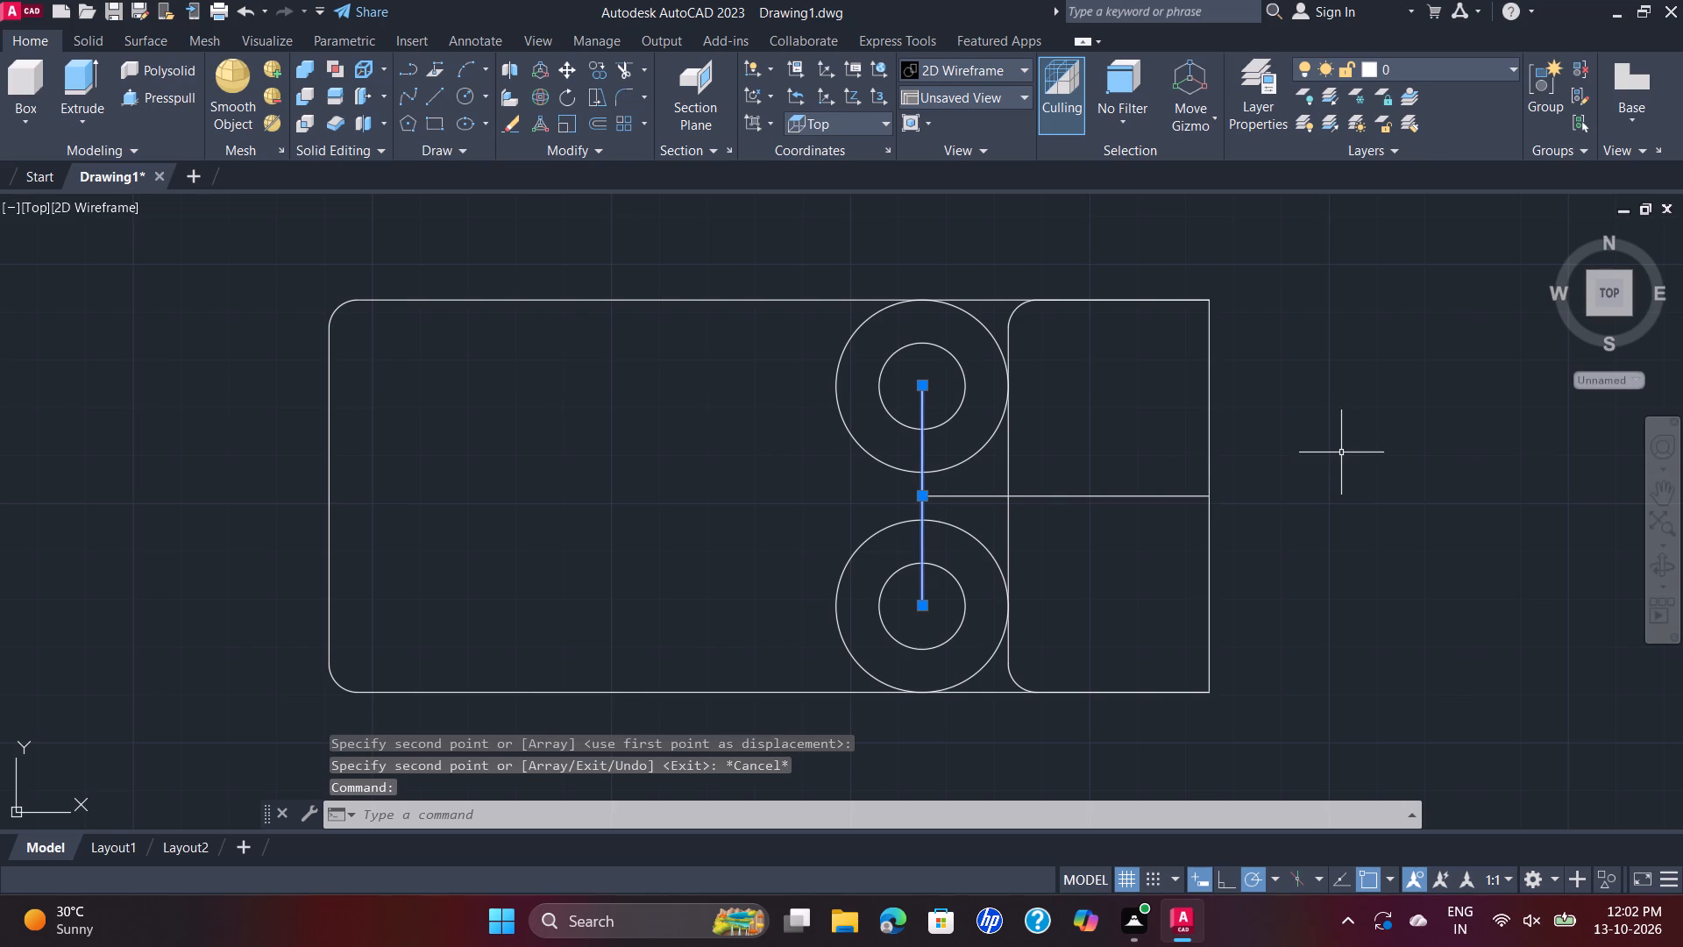
pyautogui.press('Delete')
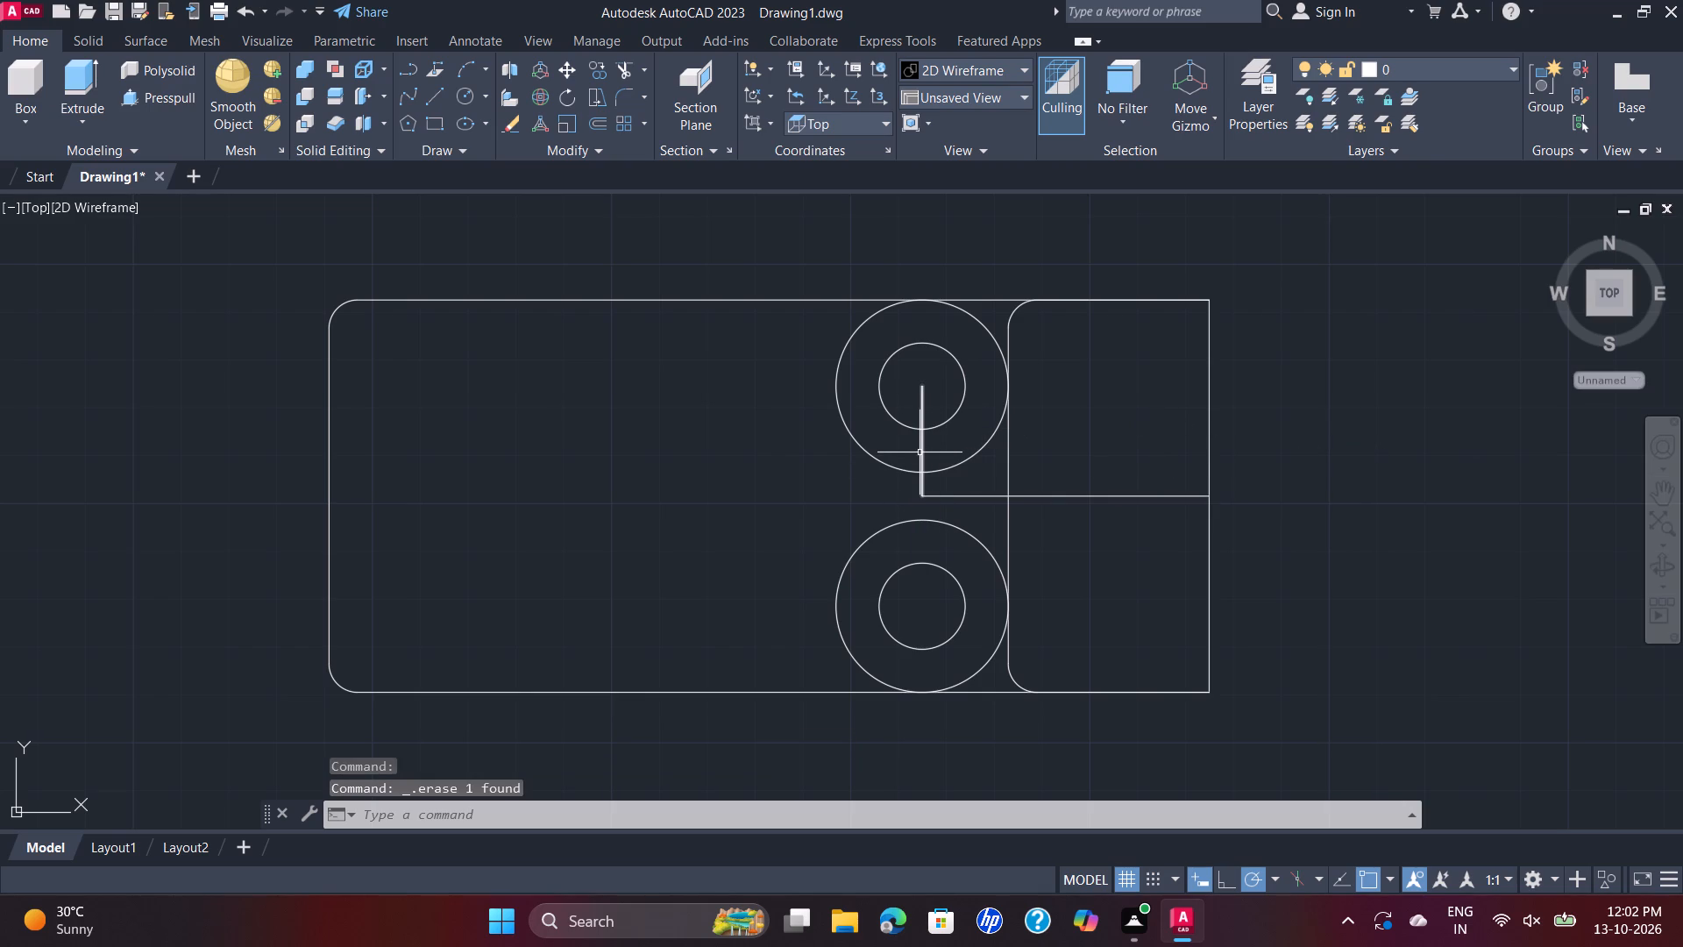
pyautogui.click(922, 453)
pyautogui.press('Delete')
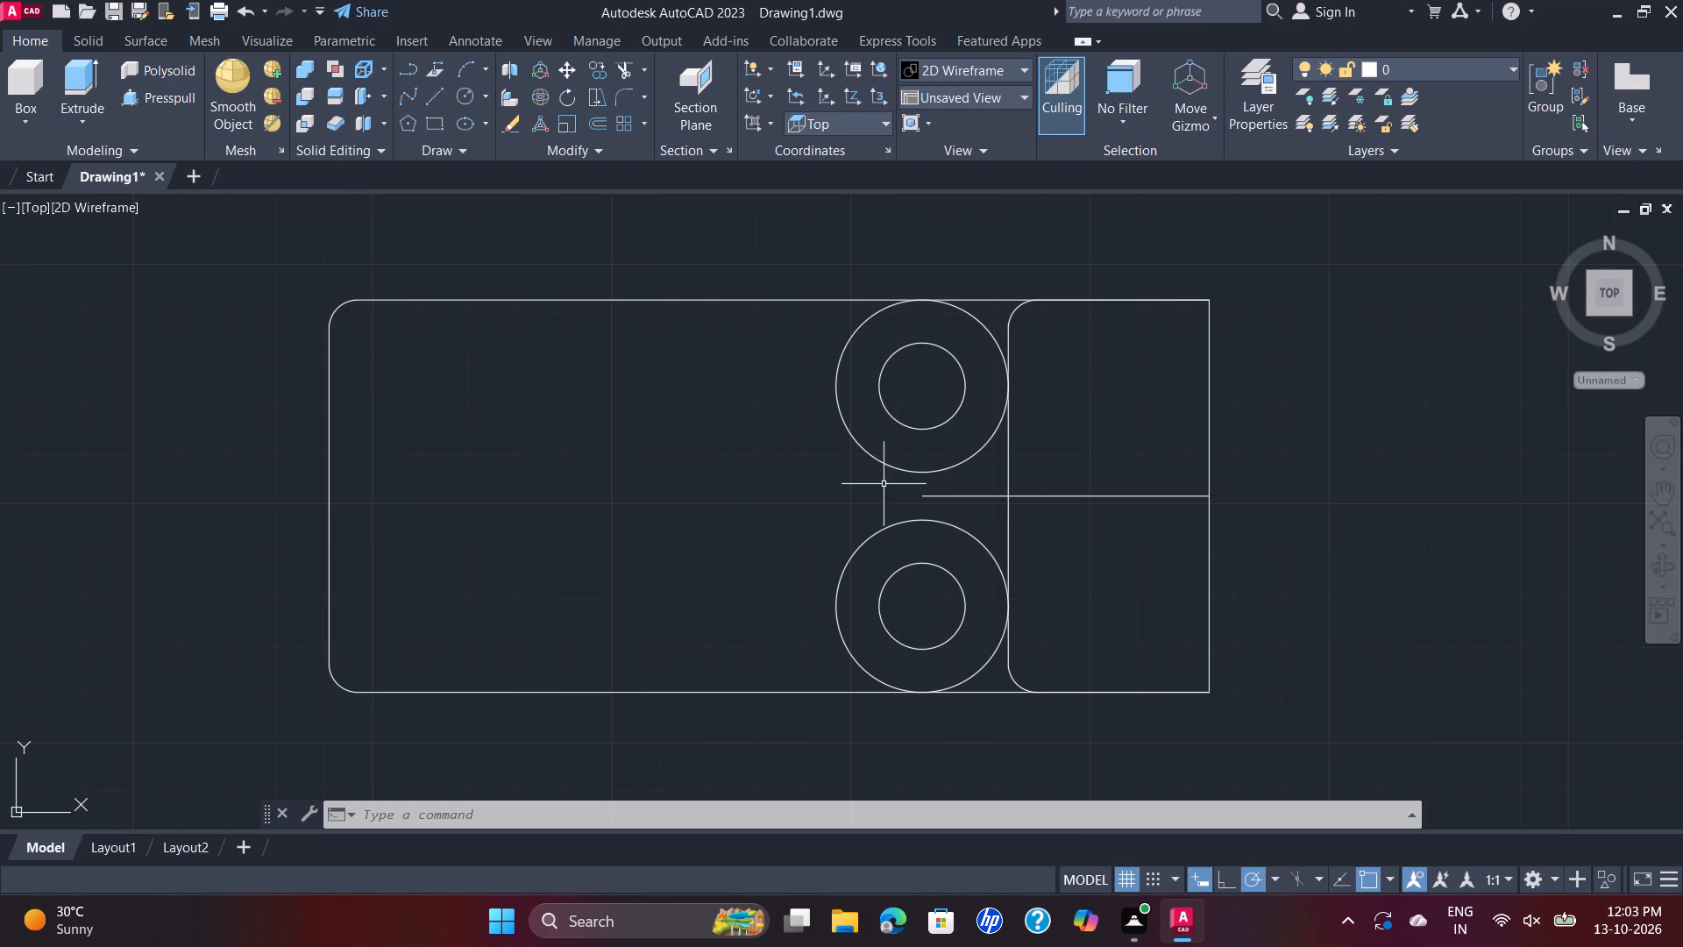
pyautogui.click(959, 495)
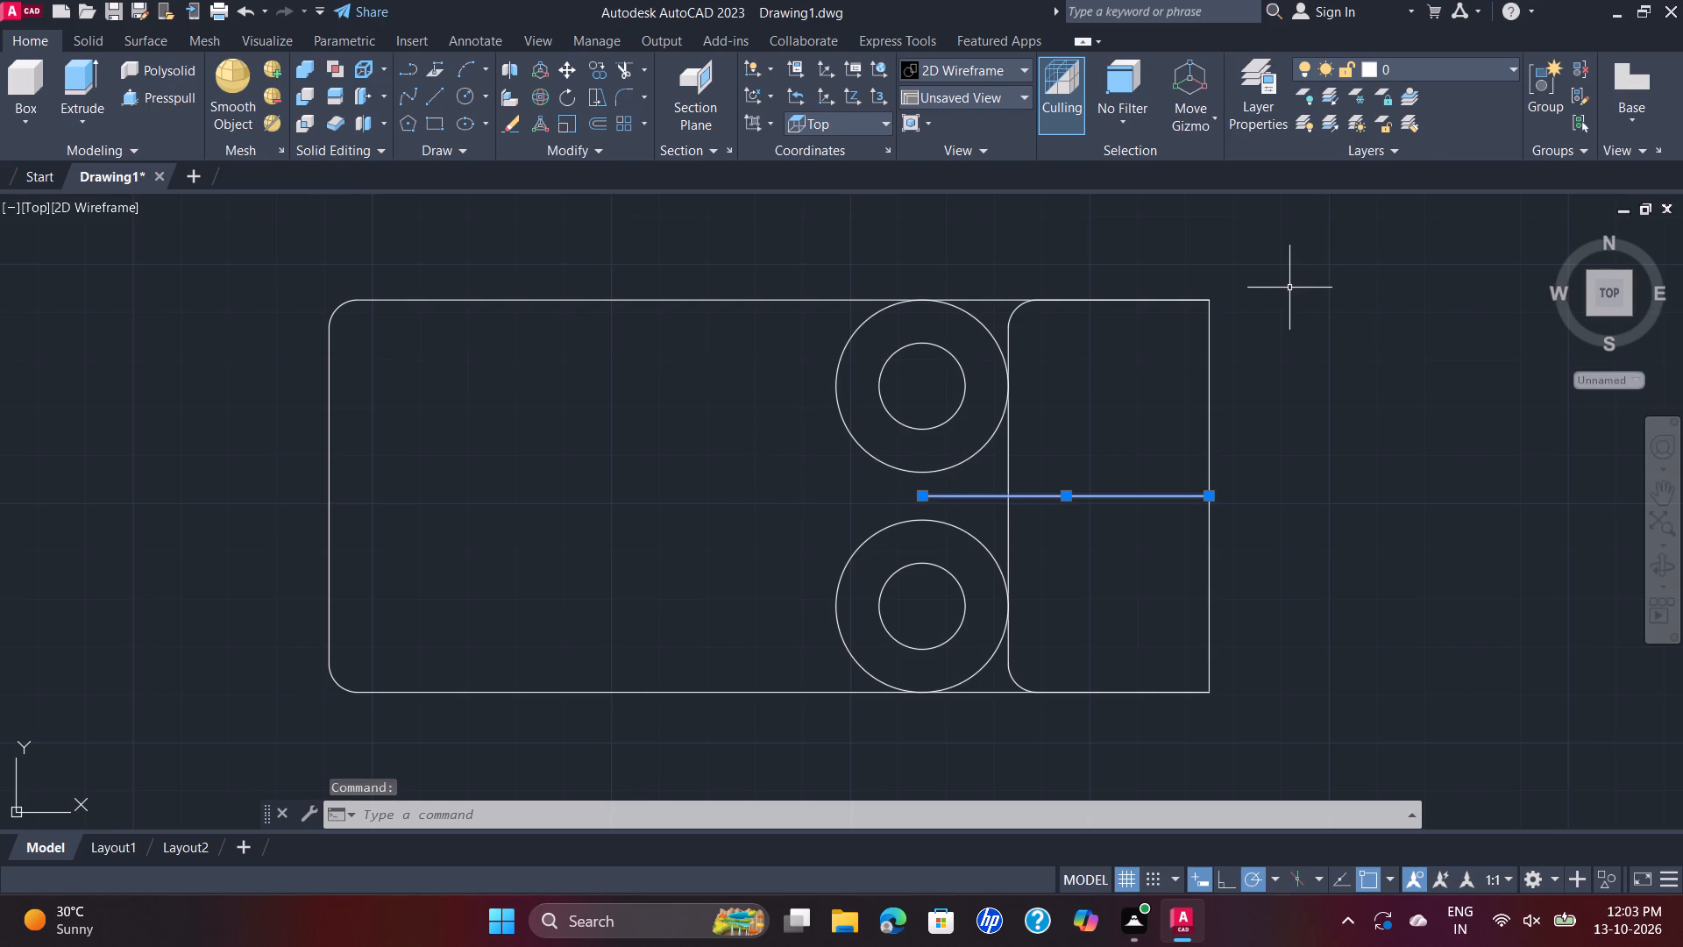
pyautogui.press('Delete')
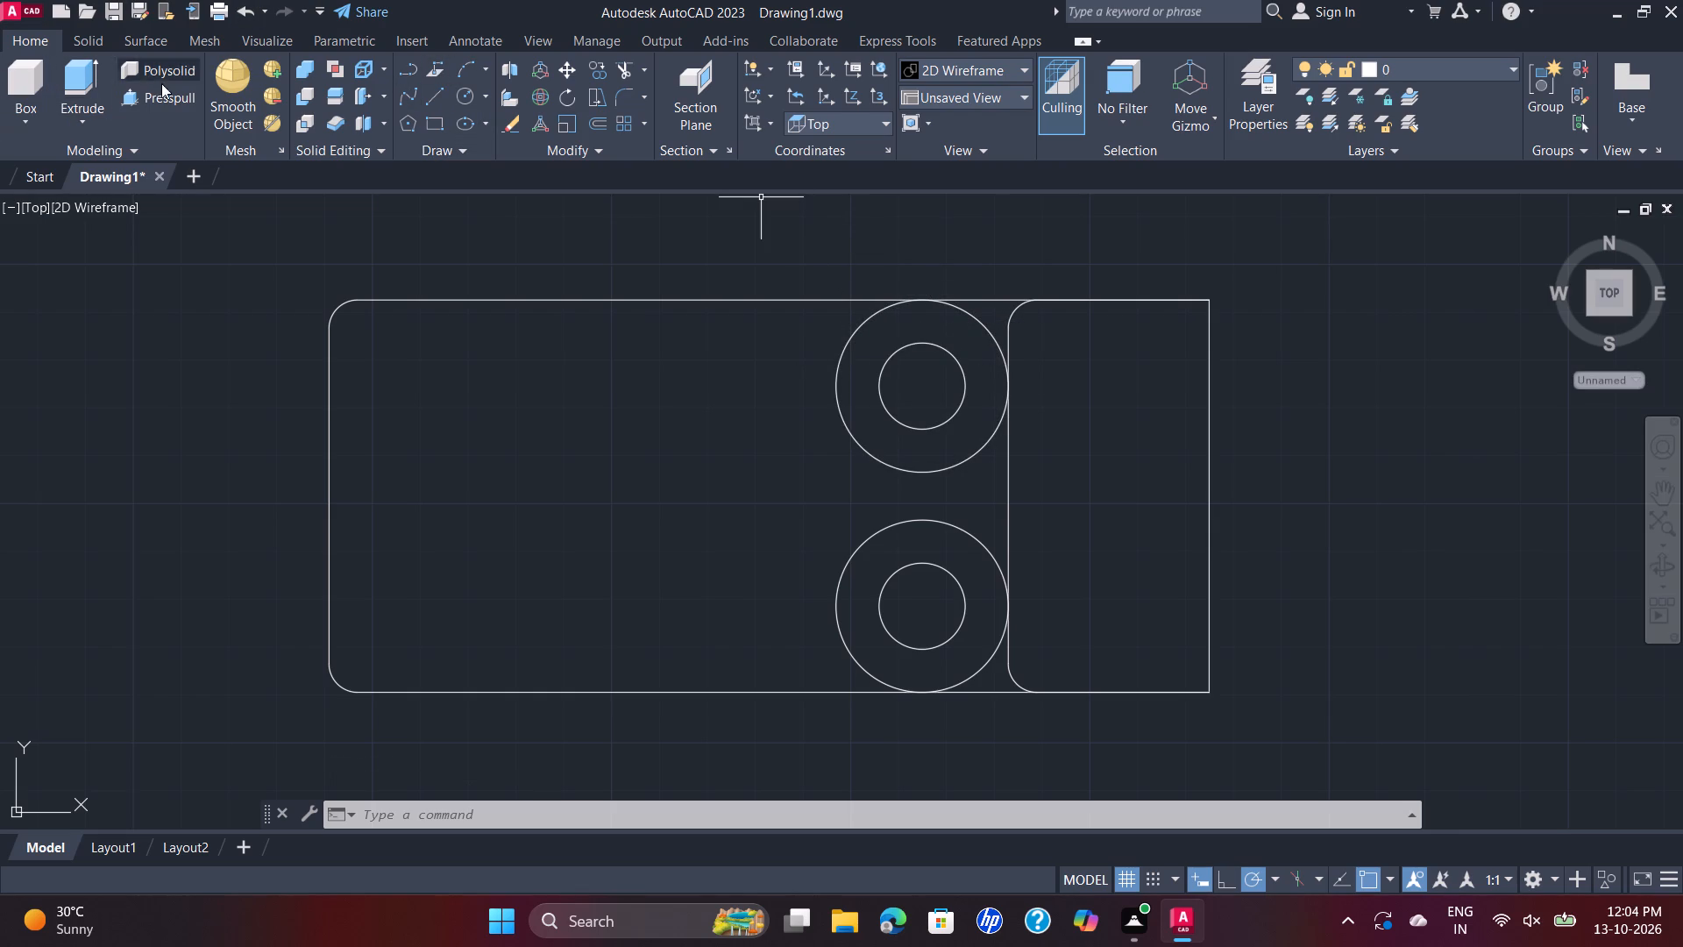
# Draw 18 mm horizontal lines from the upper outer circle's bottom and the lower outer circle's top to the dividing line.
pyautogui.click(435, 99)
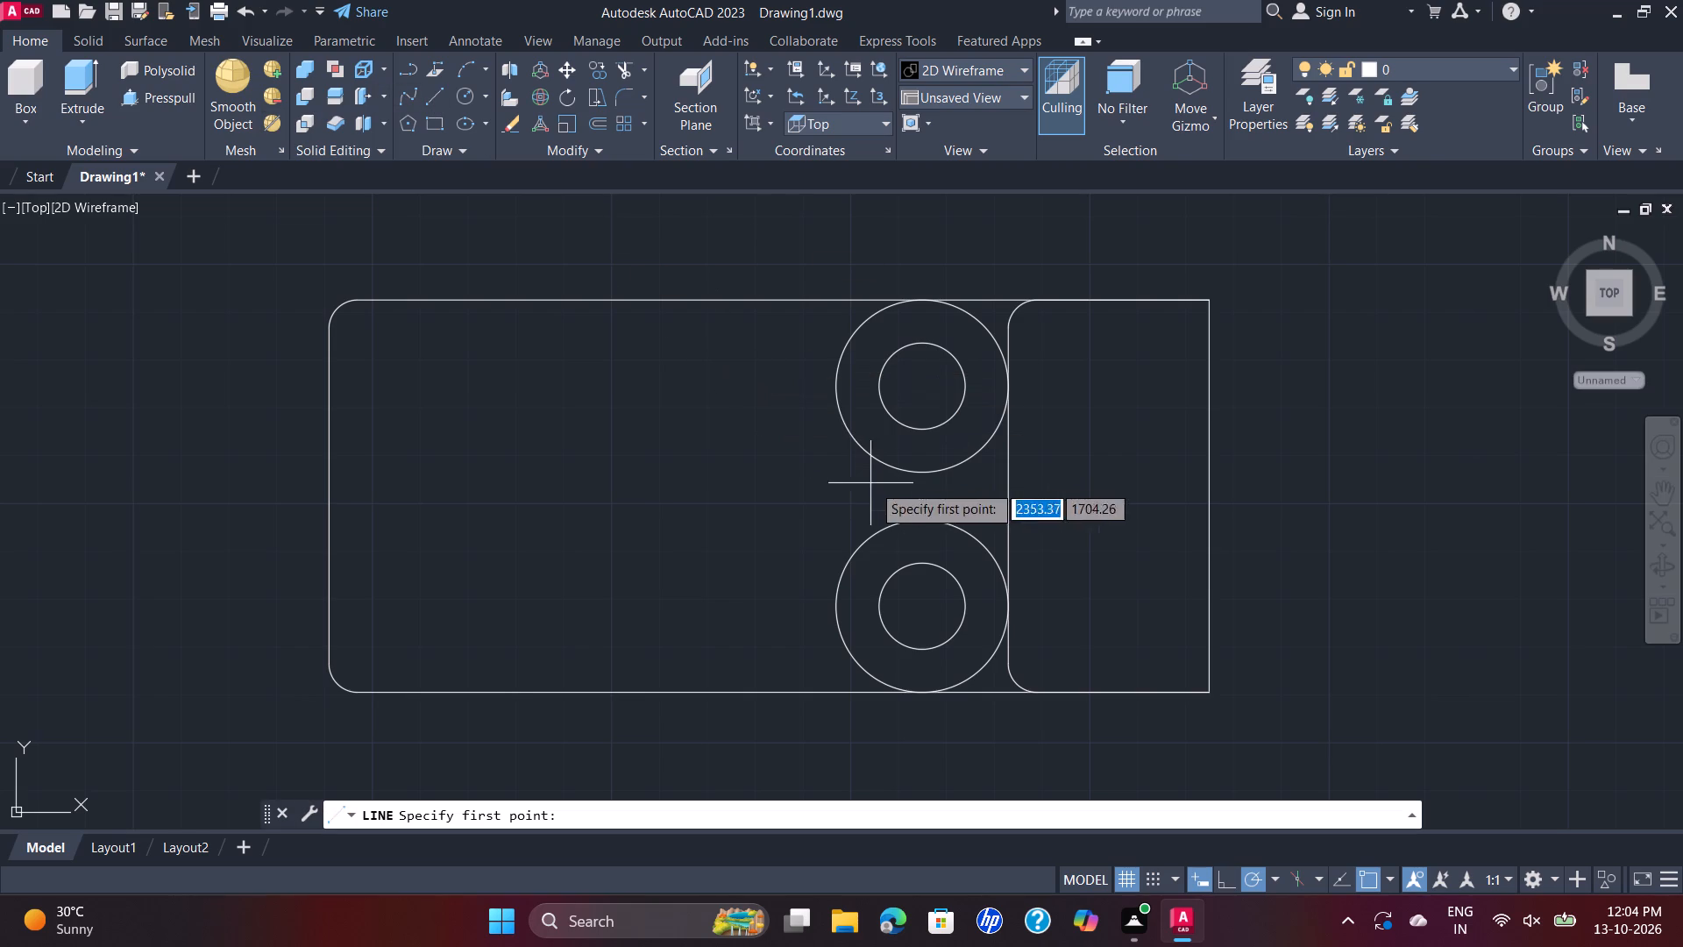
pyautogui.click(922, 475)
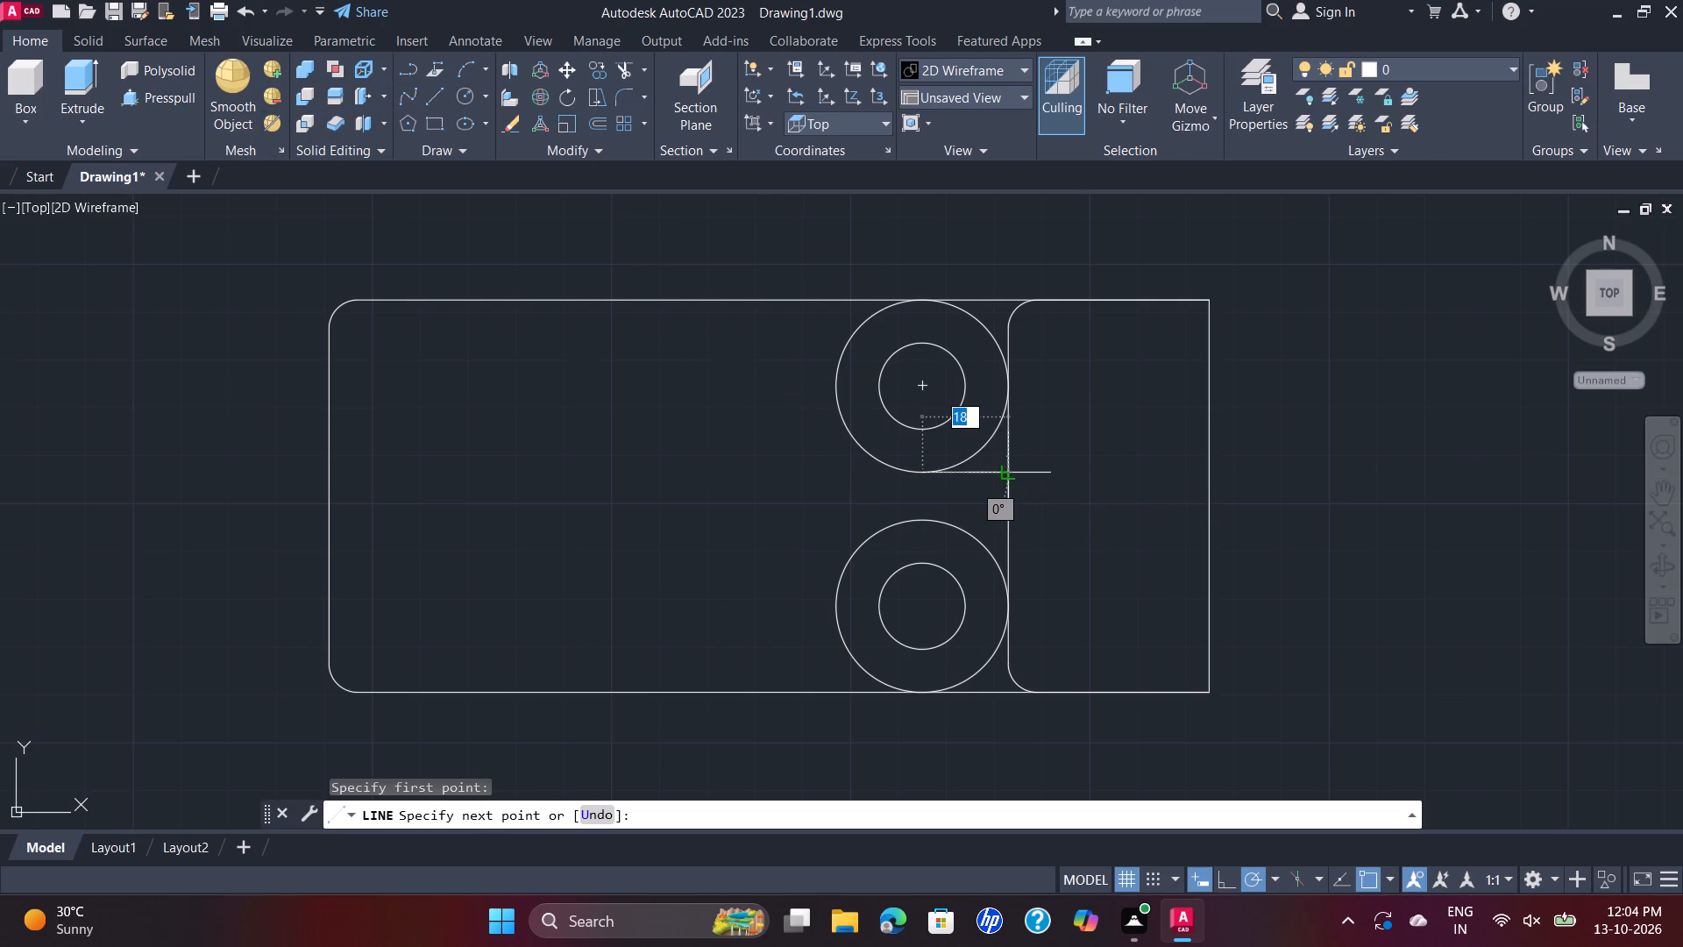
pyautogui.click(1008, 469)
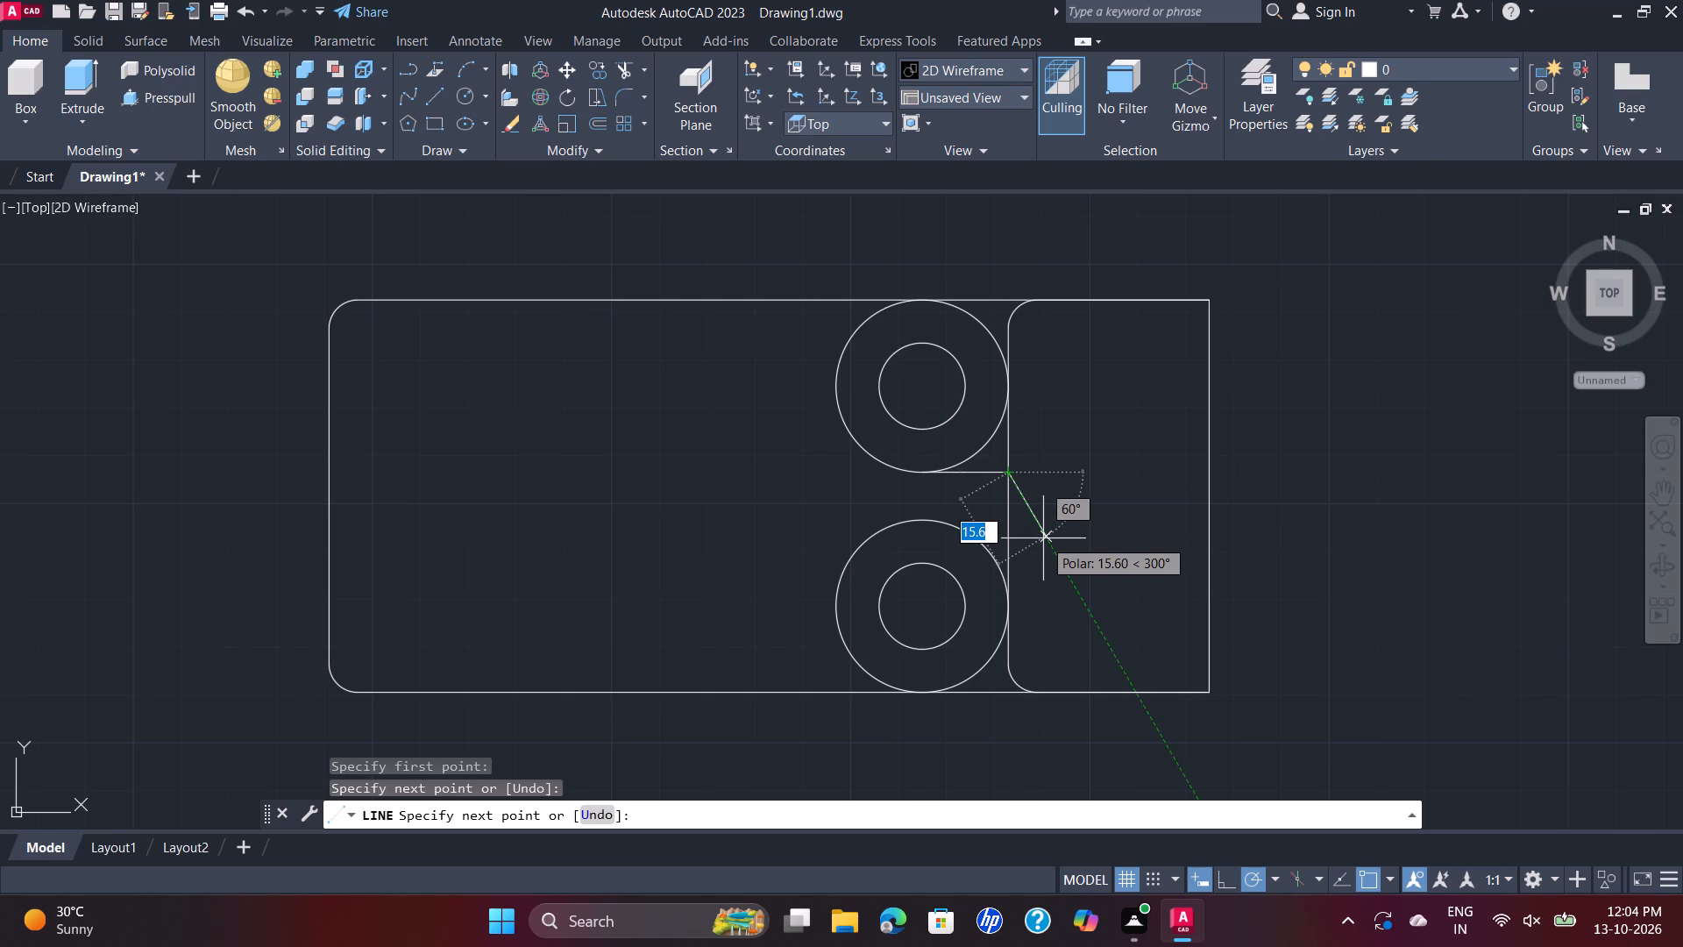
pyautogui.press('Escape')
pyautogui.press('space')
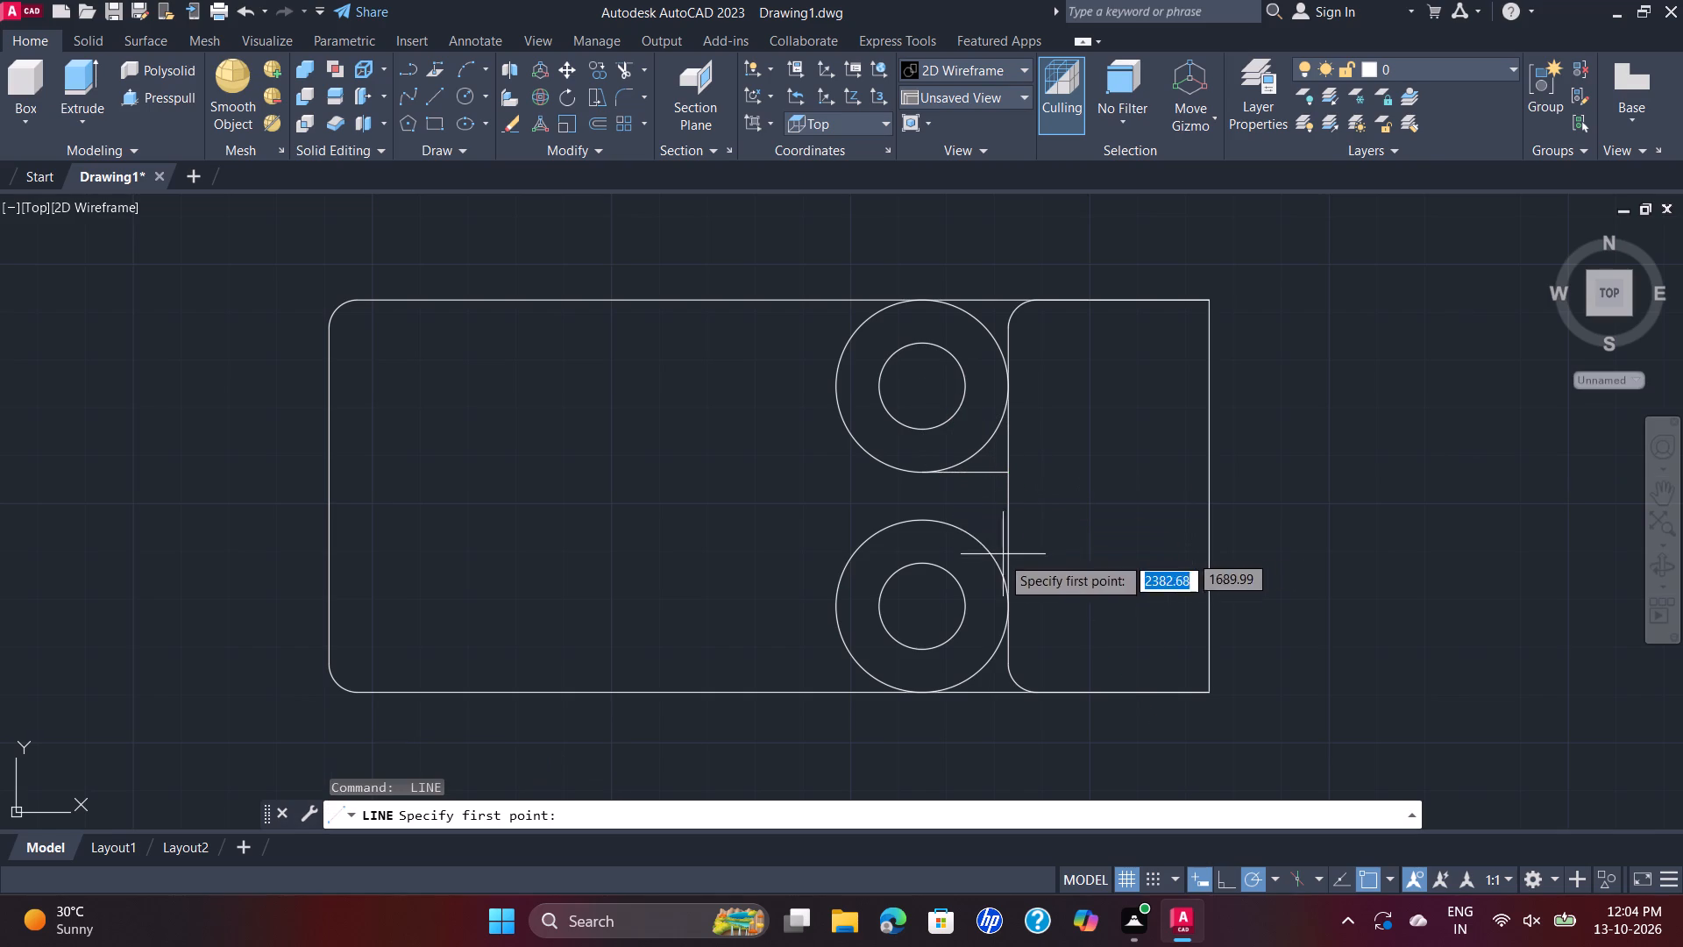
pyautogui.click(919, 523)
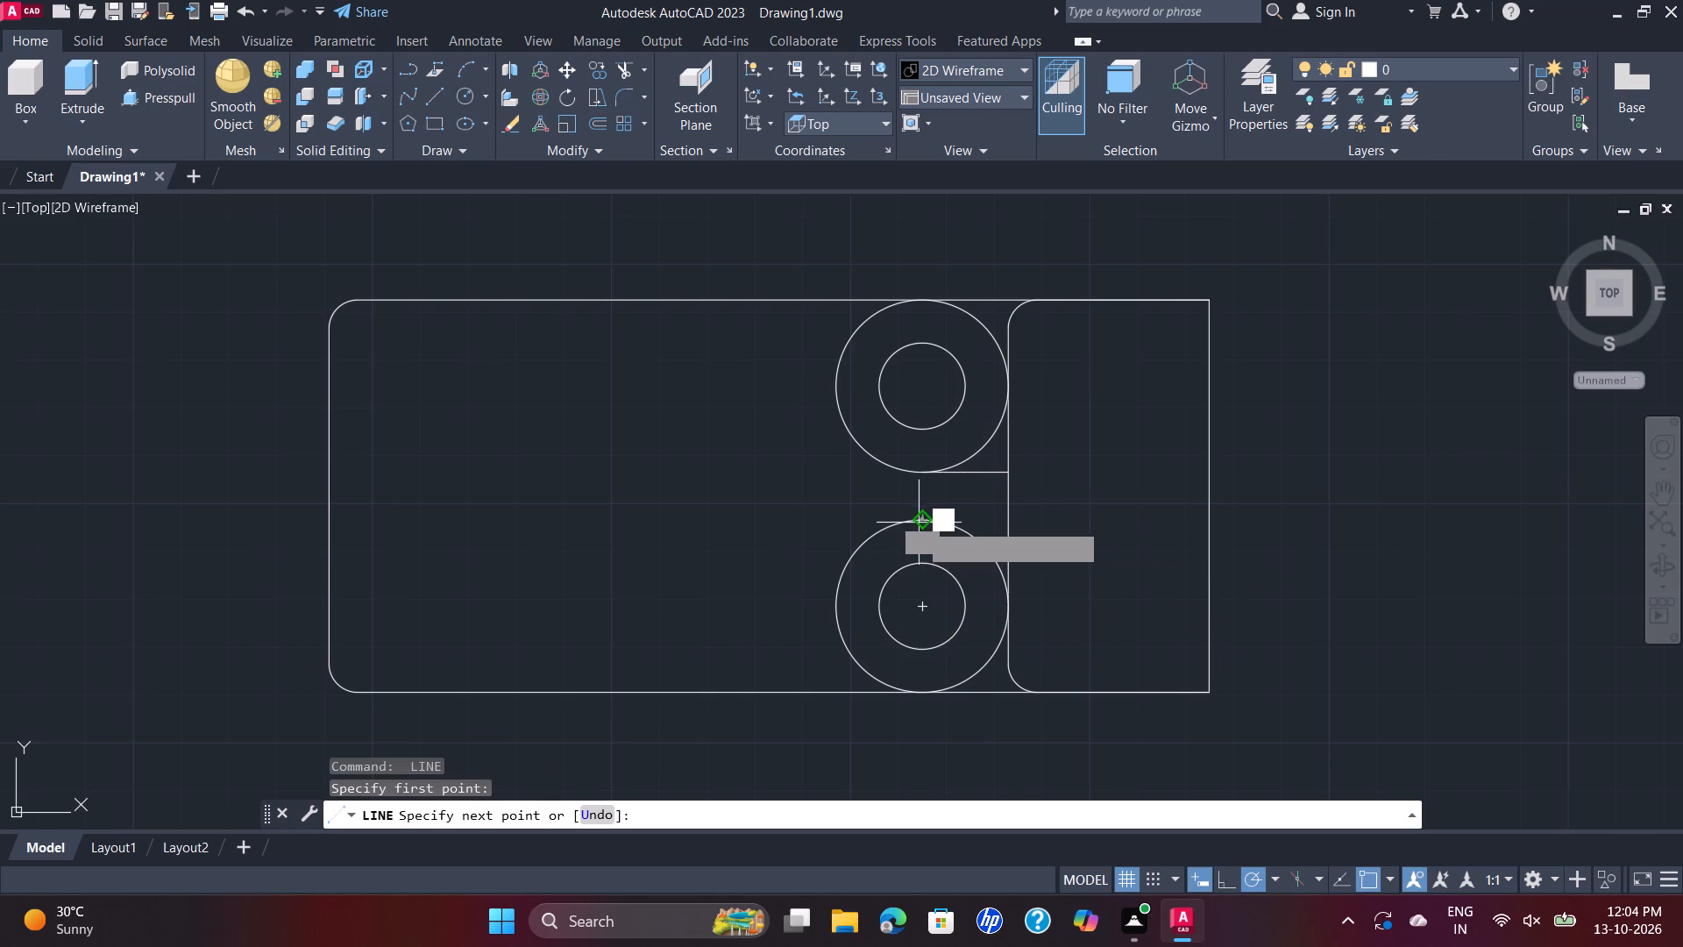
pyautogui.click(1007, 522)
pyautogui.press('Escape')
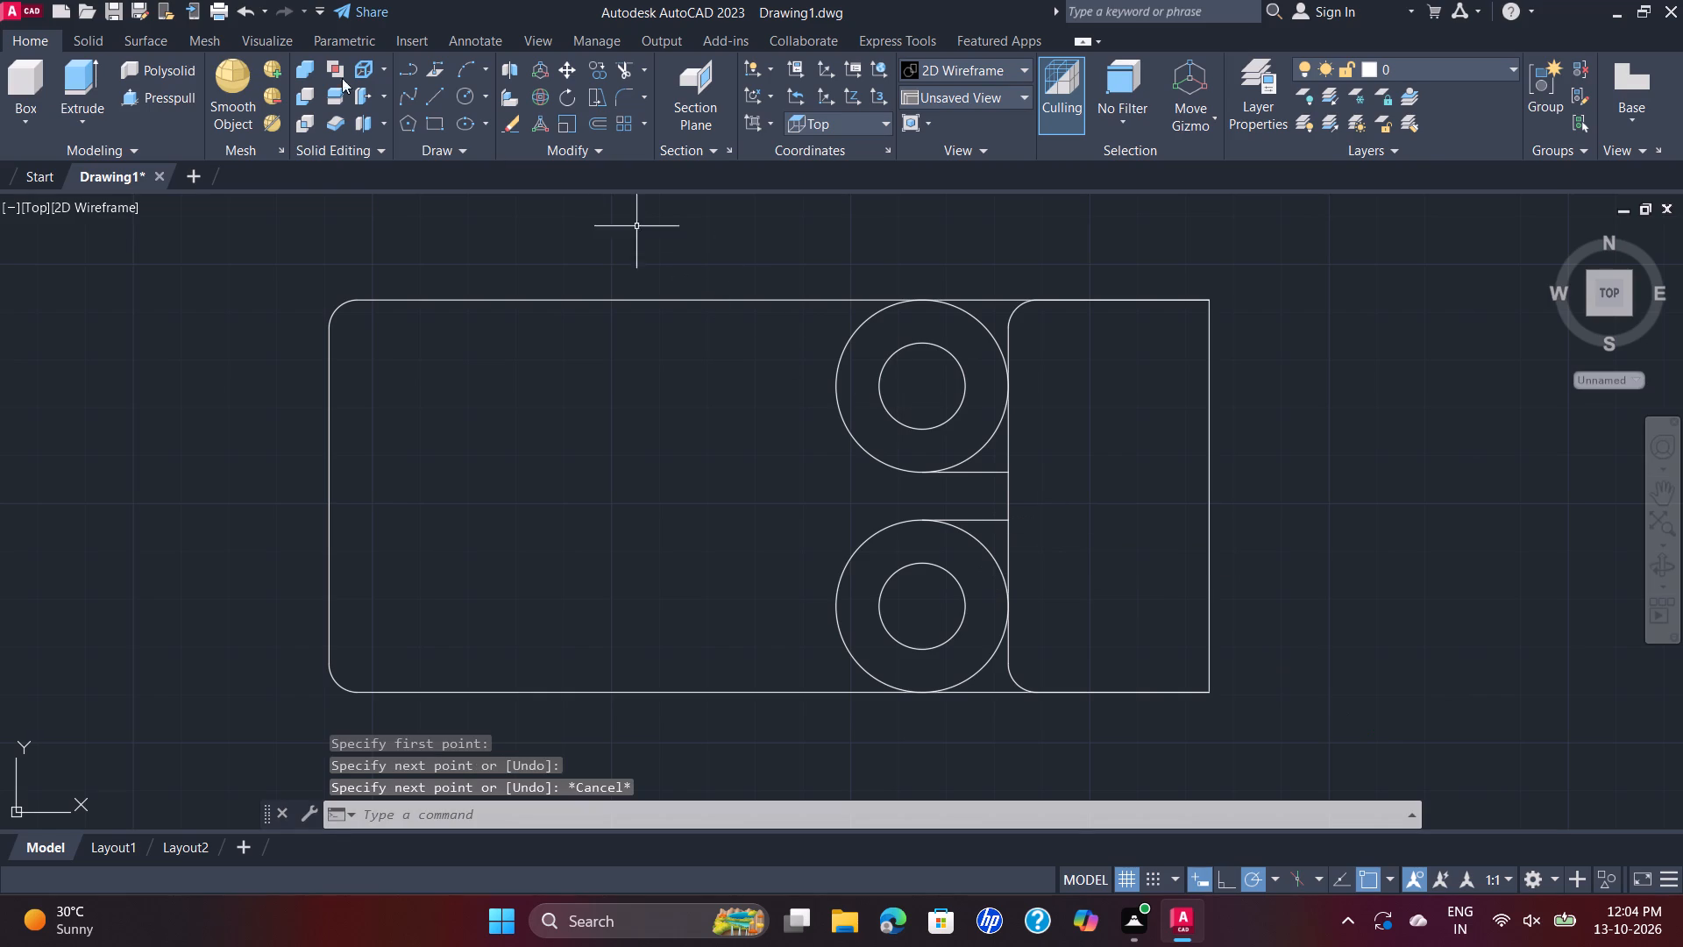
# Trim the inner right-hand arcs of both 18 mm radius circles so each boss outline opens onto the end section.
pyautogui.write('TR')
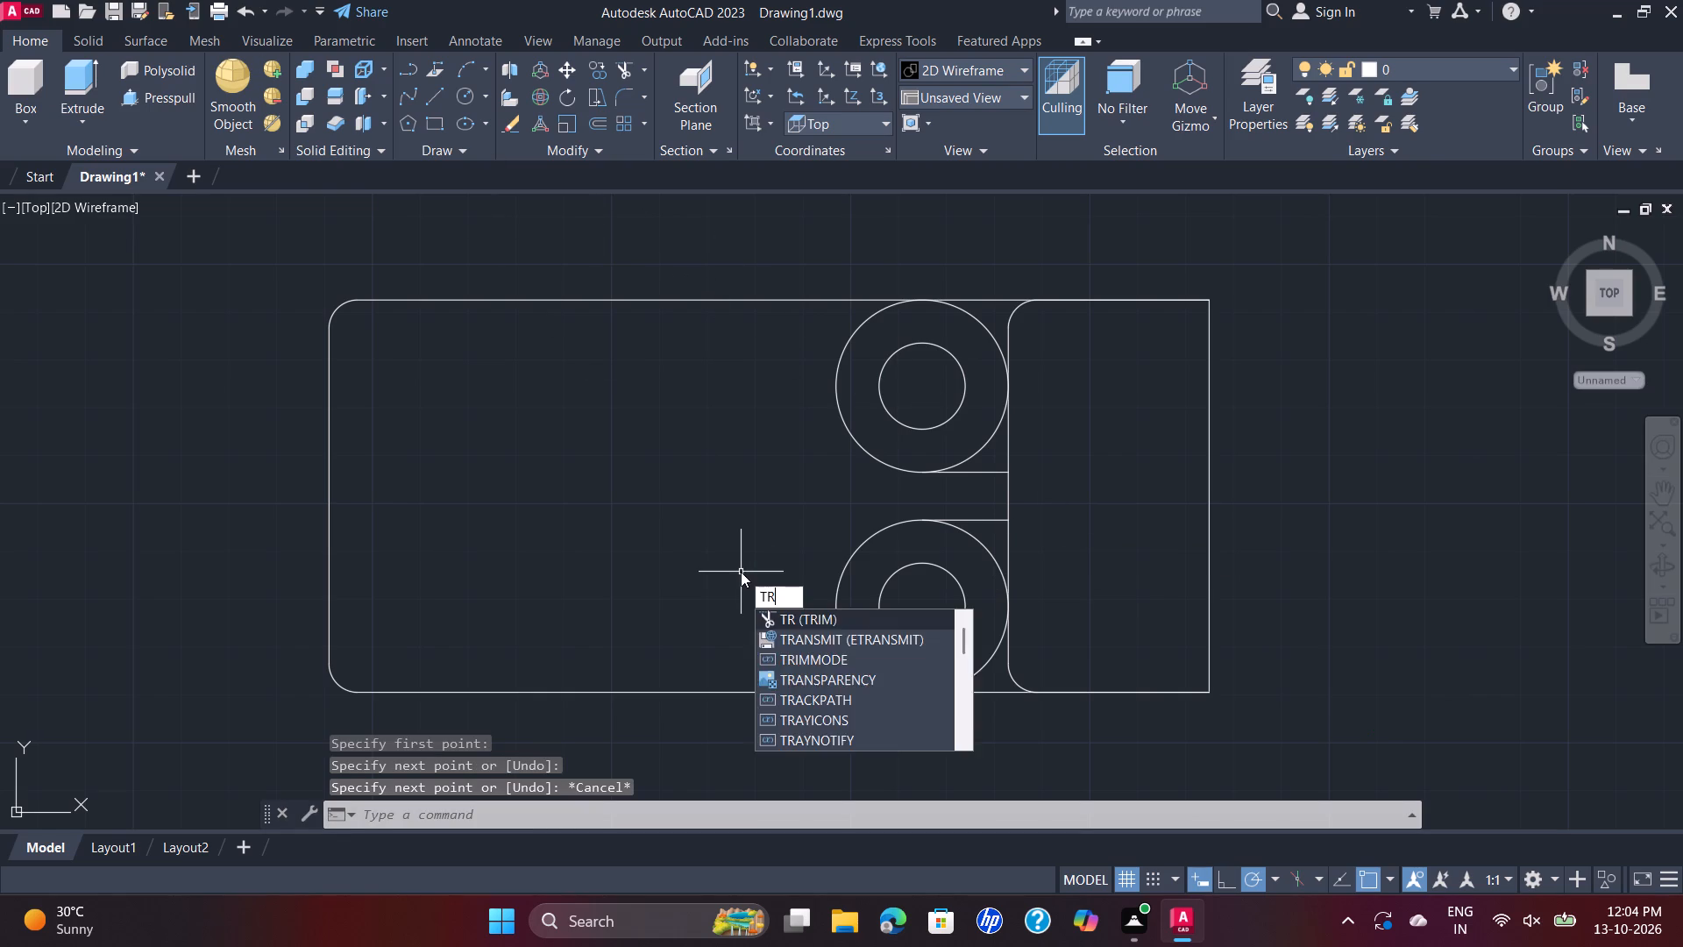
pyautogui.press('Return')
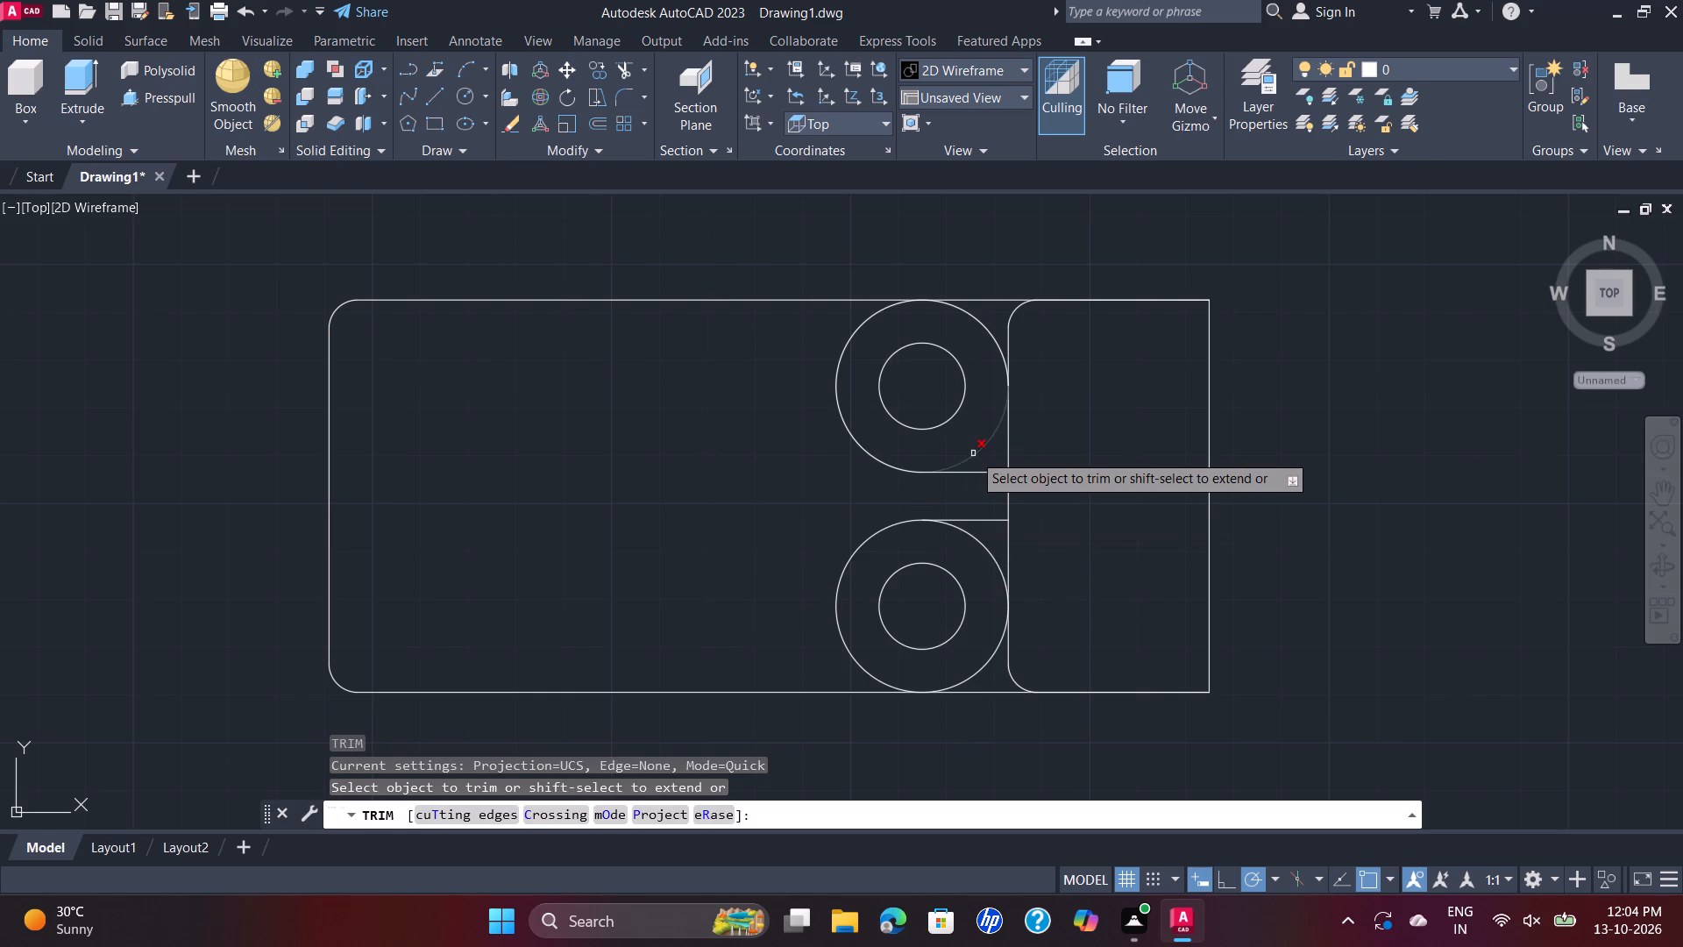
pyautogui.click(973, 453)
pyautogui.click(979, 324)
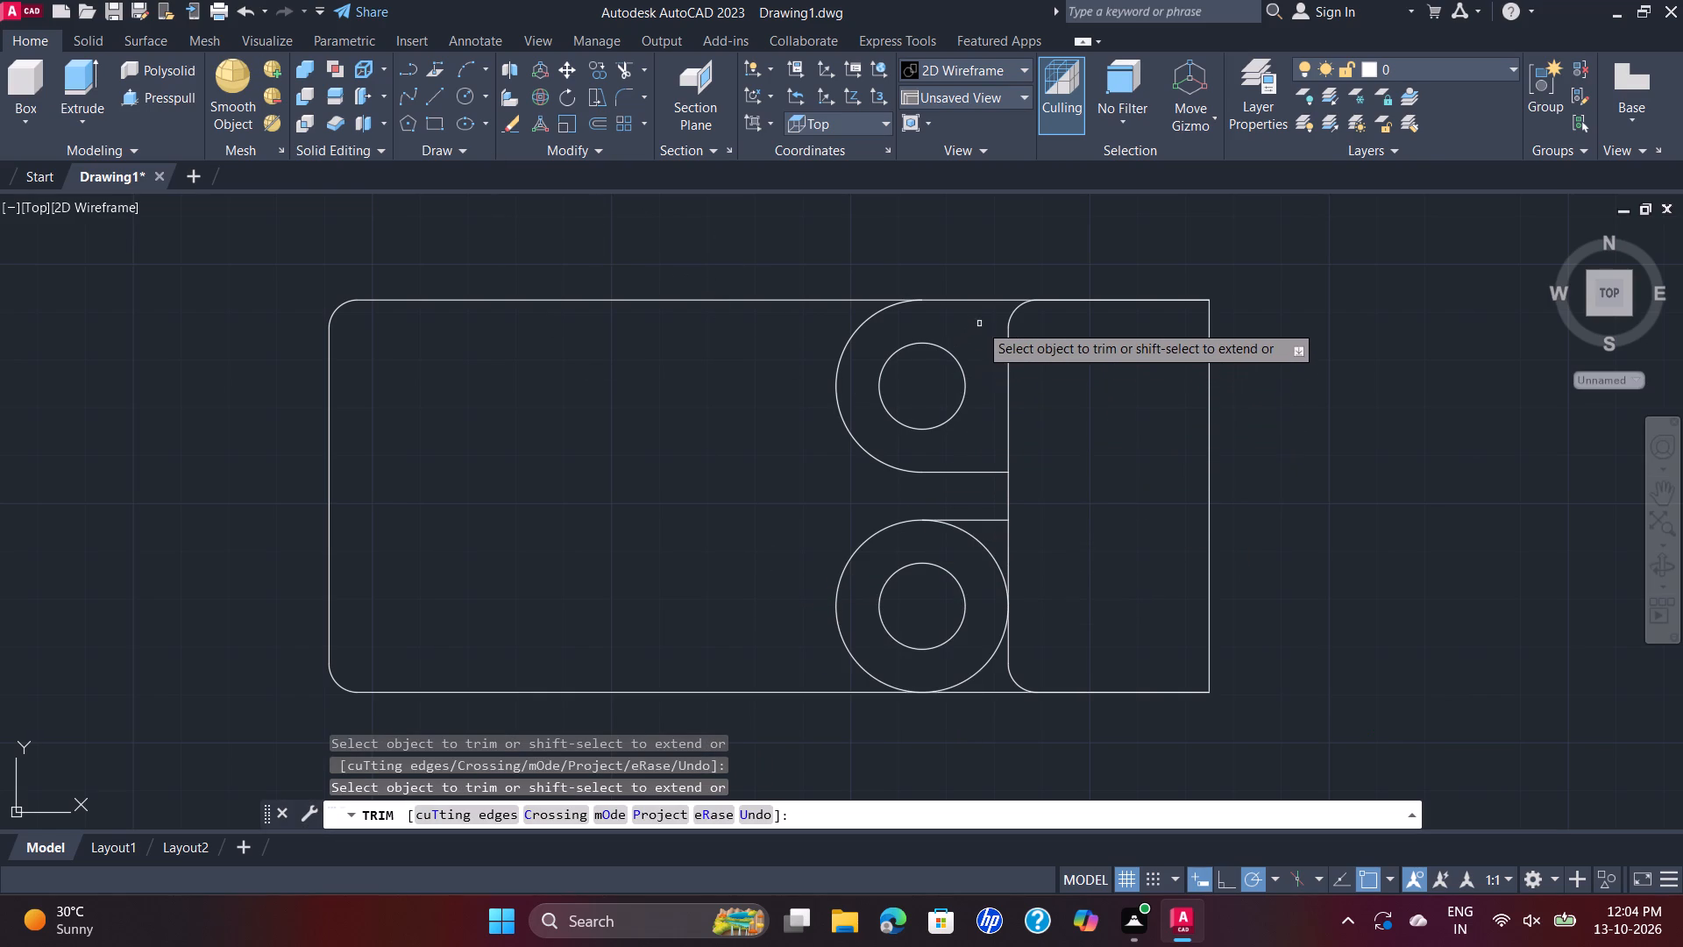
pyautogui.click(989, 664)
pyautogui.click(988, 549)
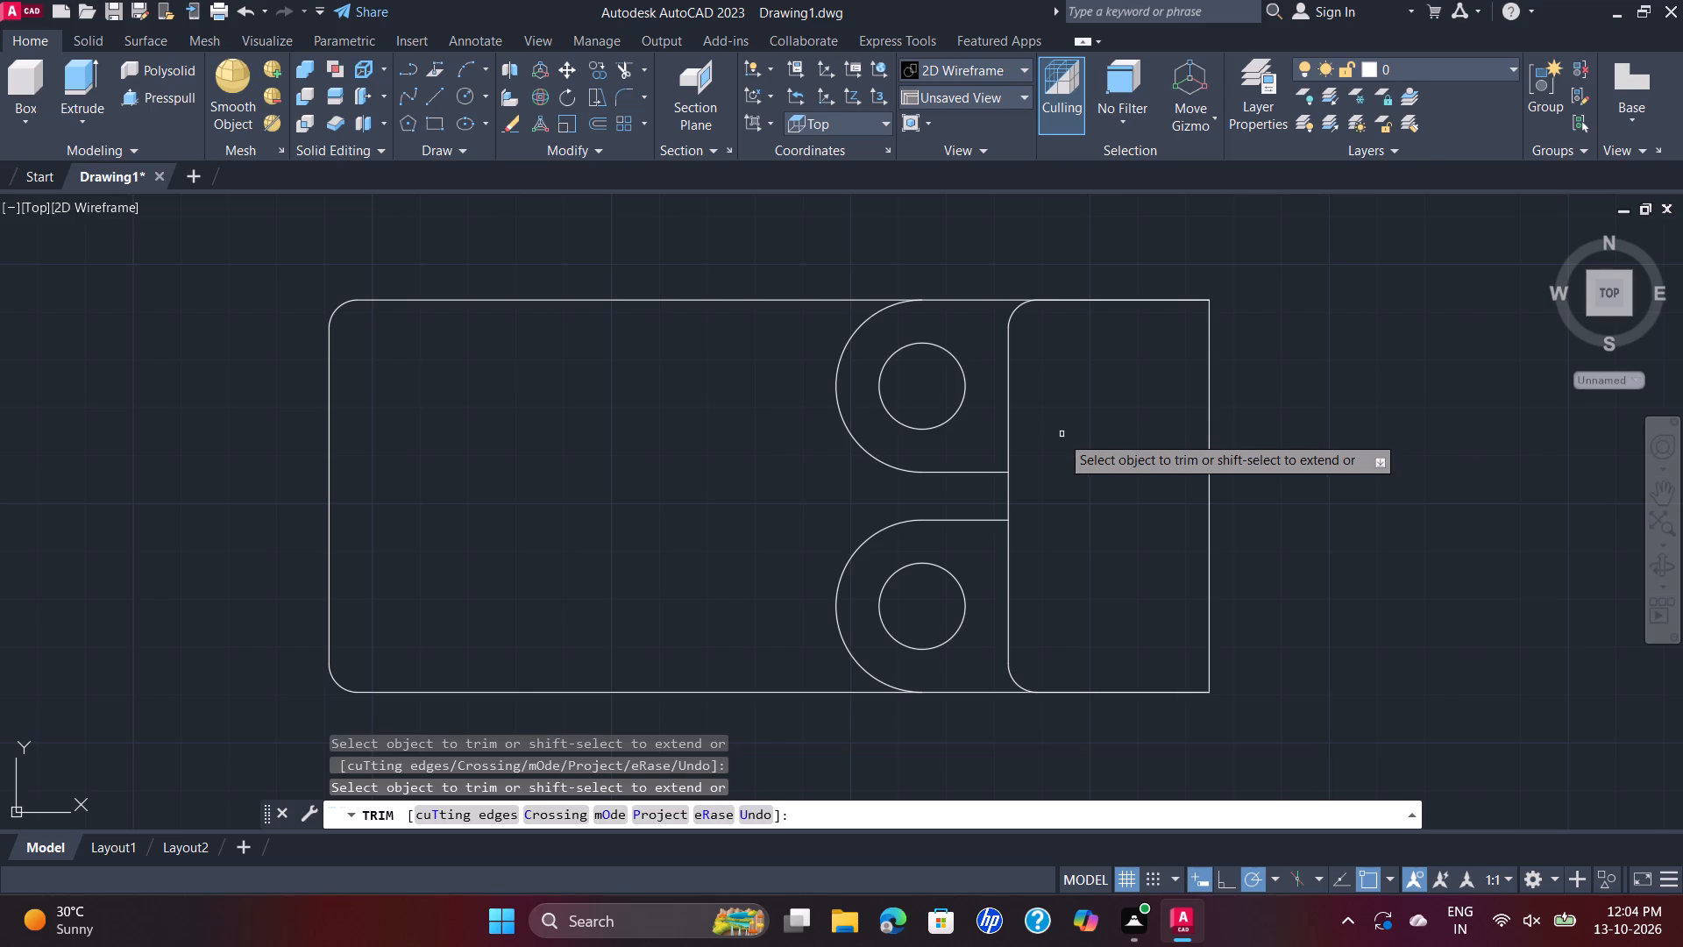
pyautogui.press('Escape')
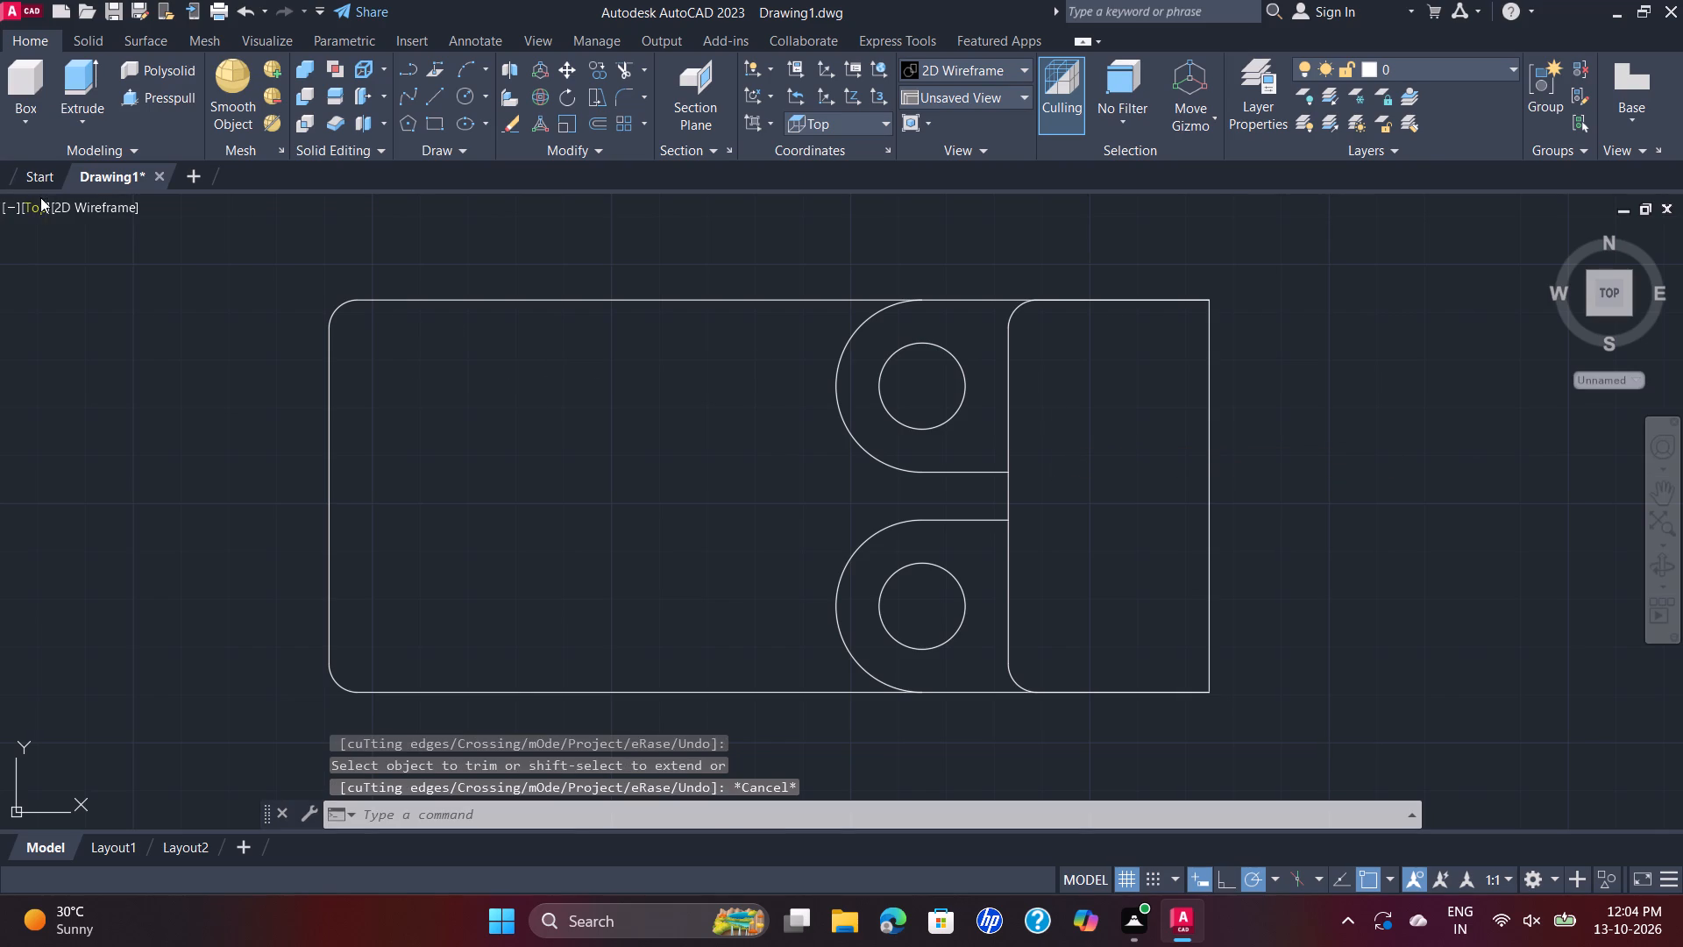
# In the SW Isometric view, press-pull the rounded end section of the plate upward 62 mm.
pyautogui.click(39, 201)
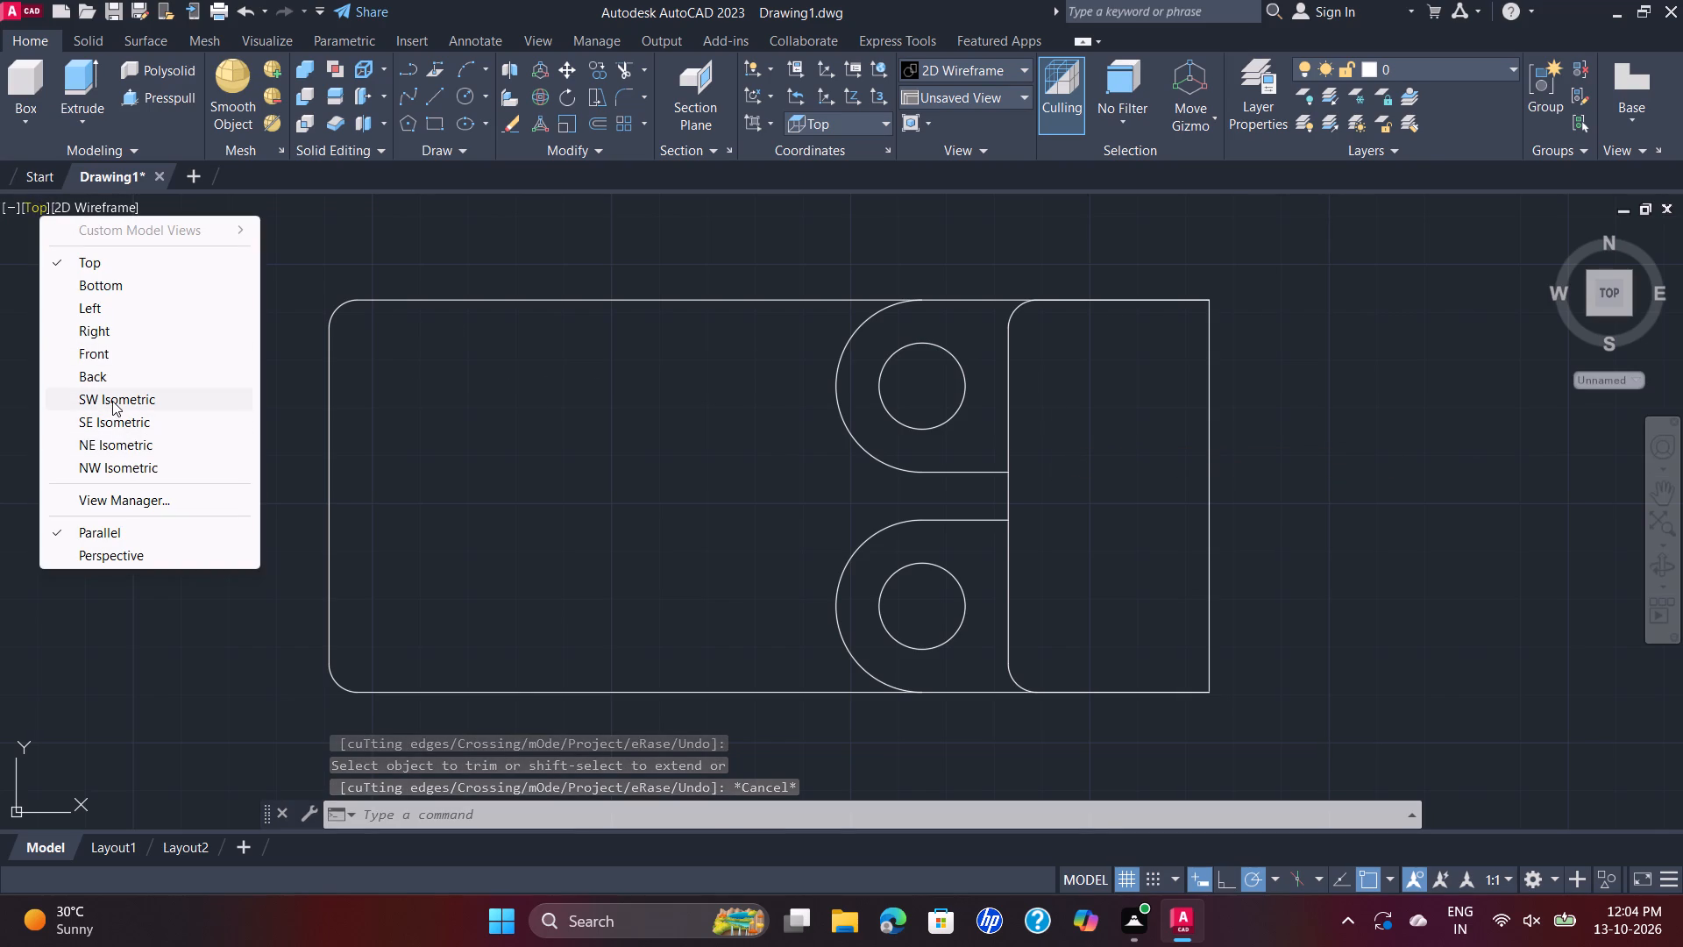
pyautogui.click(112, 401)
pyautogui.scroll(-1, 792, 421)
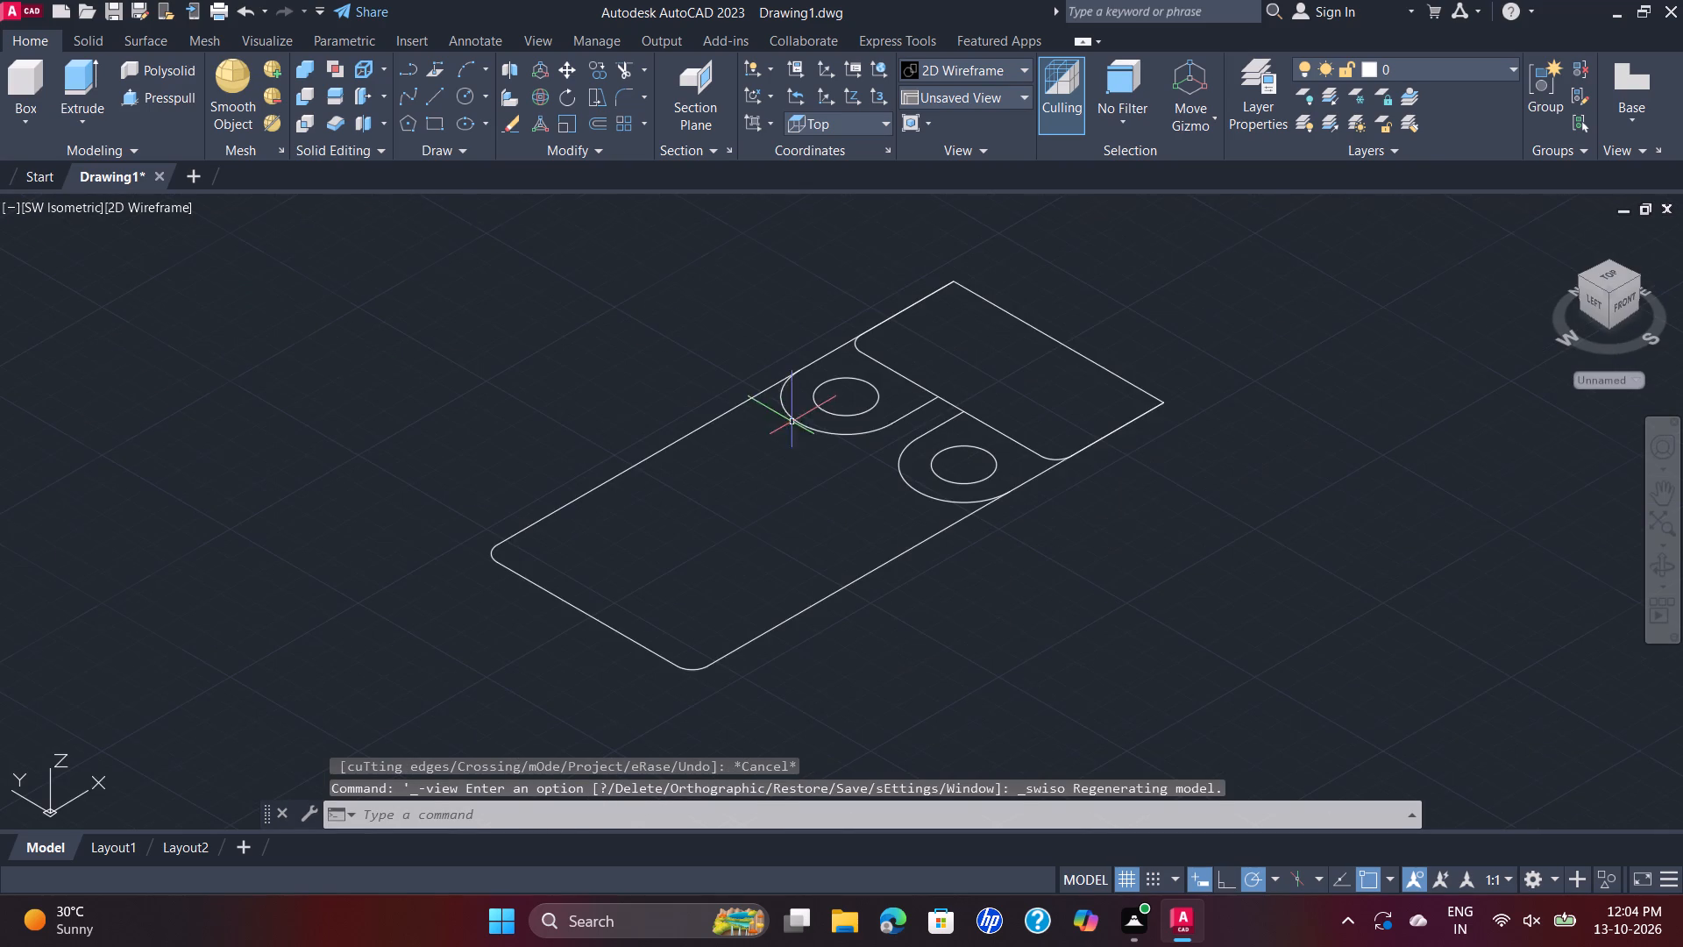
pyautogui.scroll(1, 878, 298)
pyautogui.scroll(-1, 926, 369)
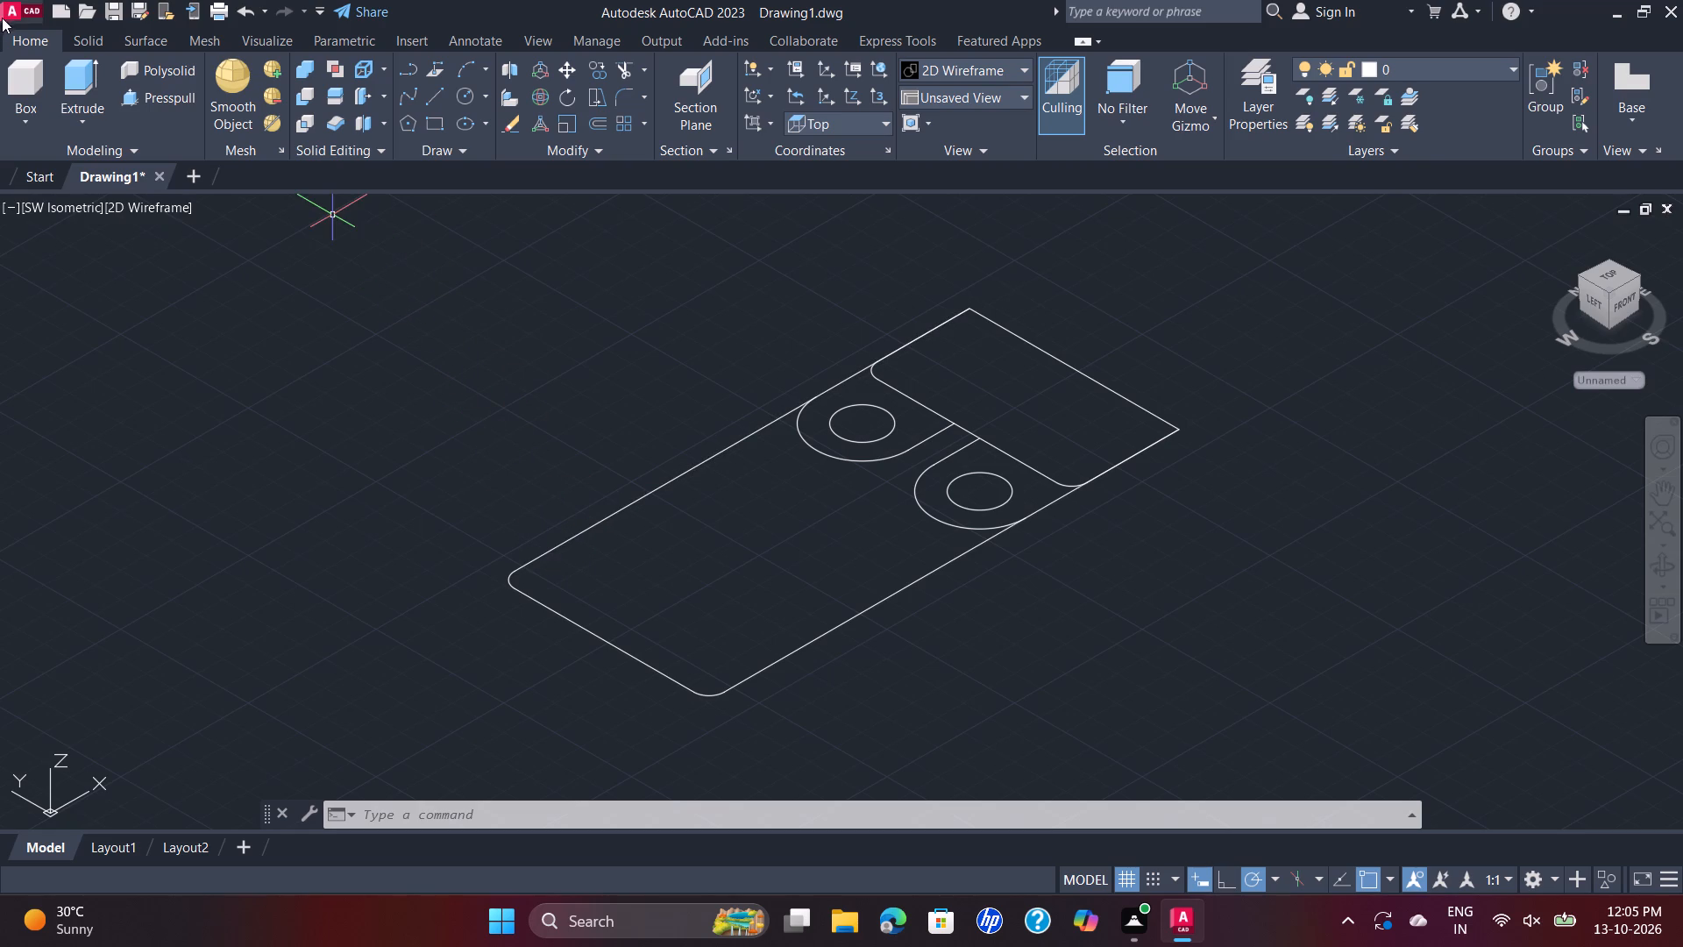
pyautogui.click(168, 93)
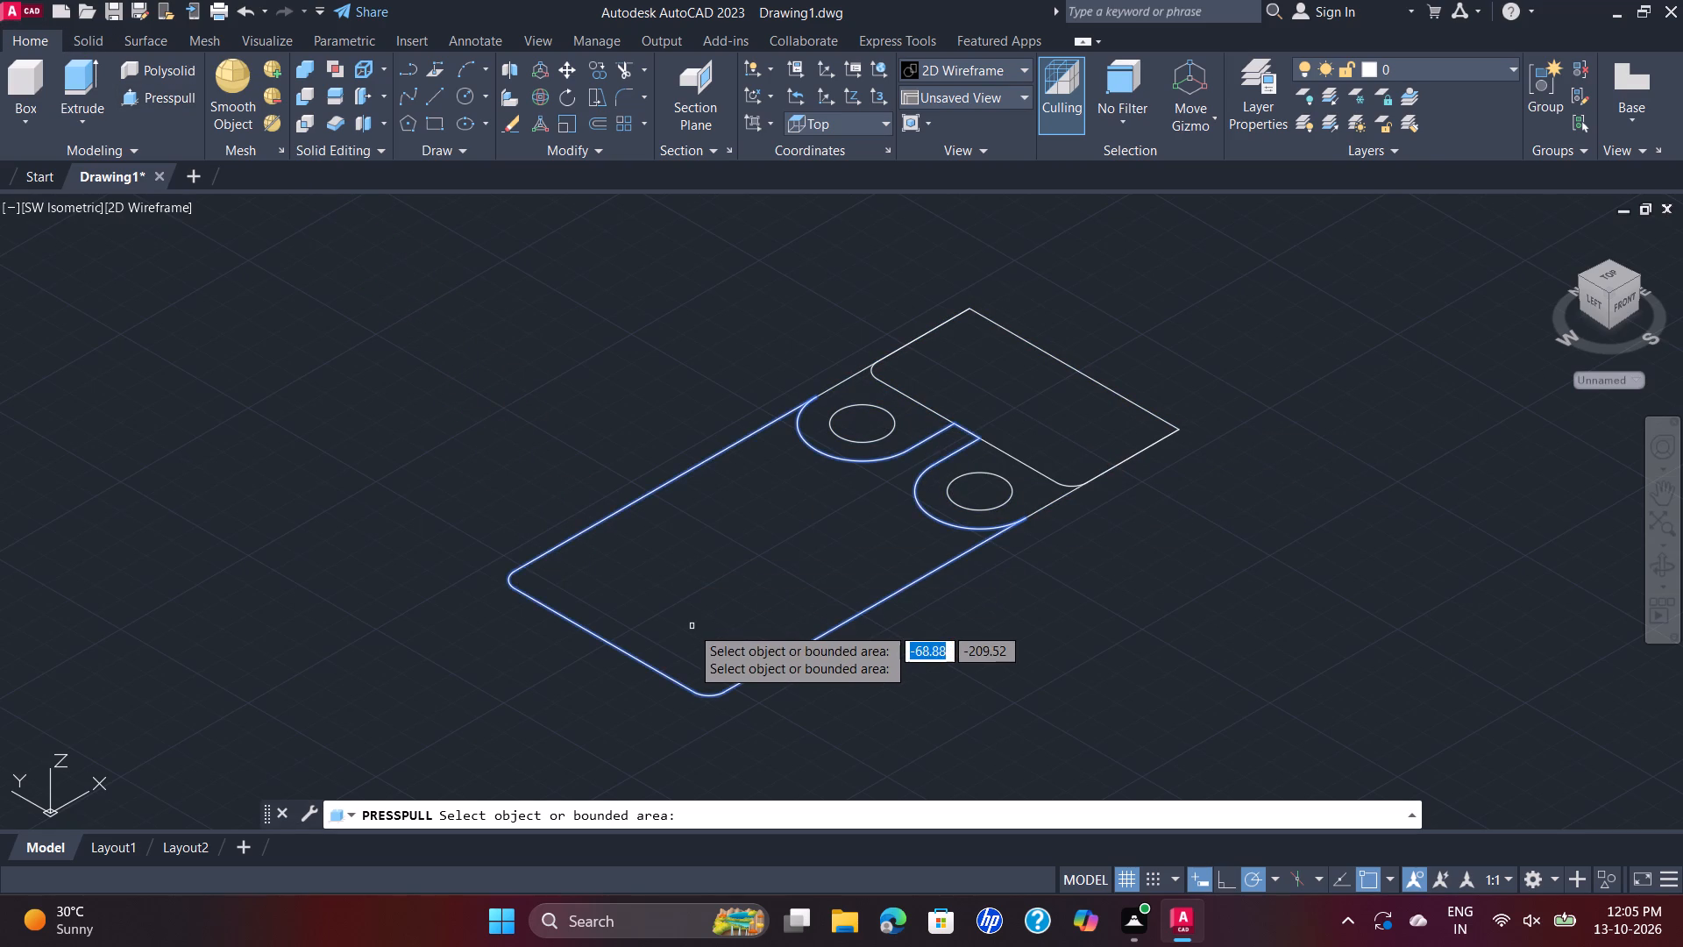
pyautogui.click(1050, 427)
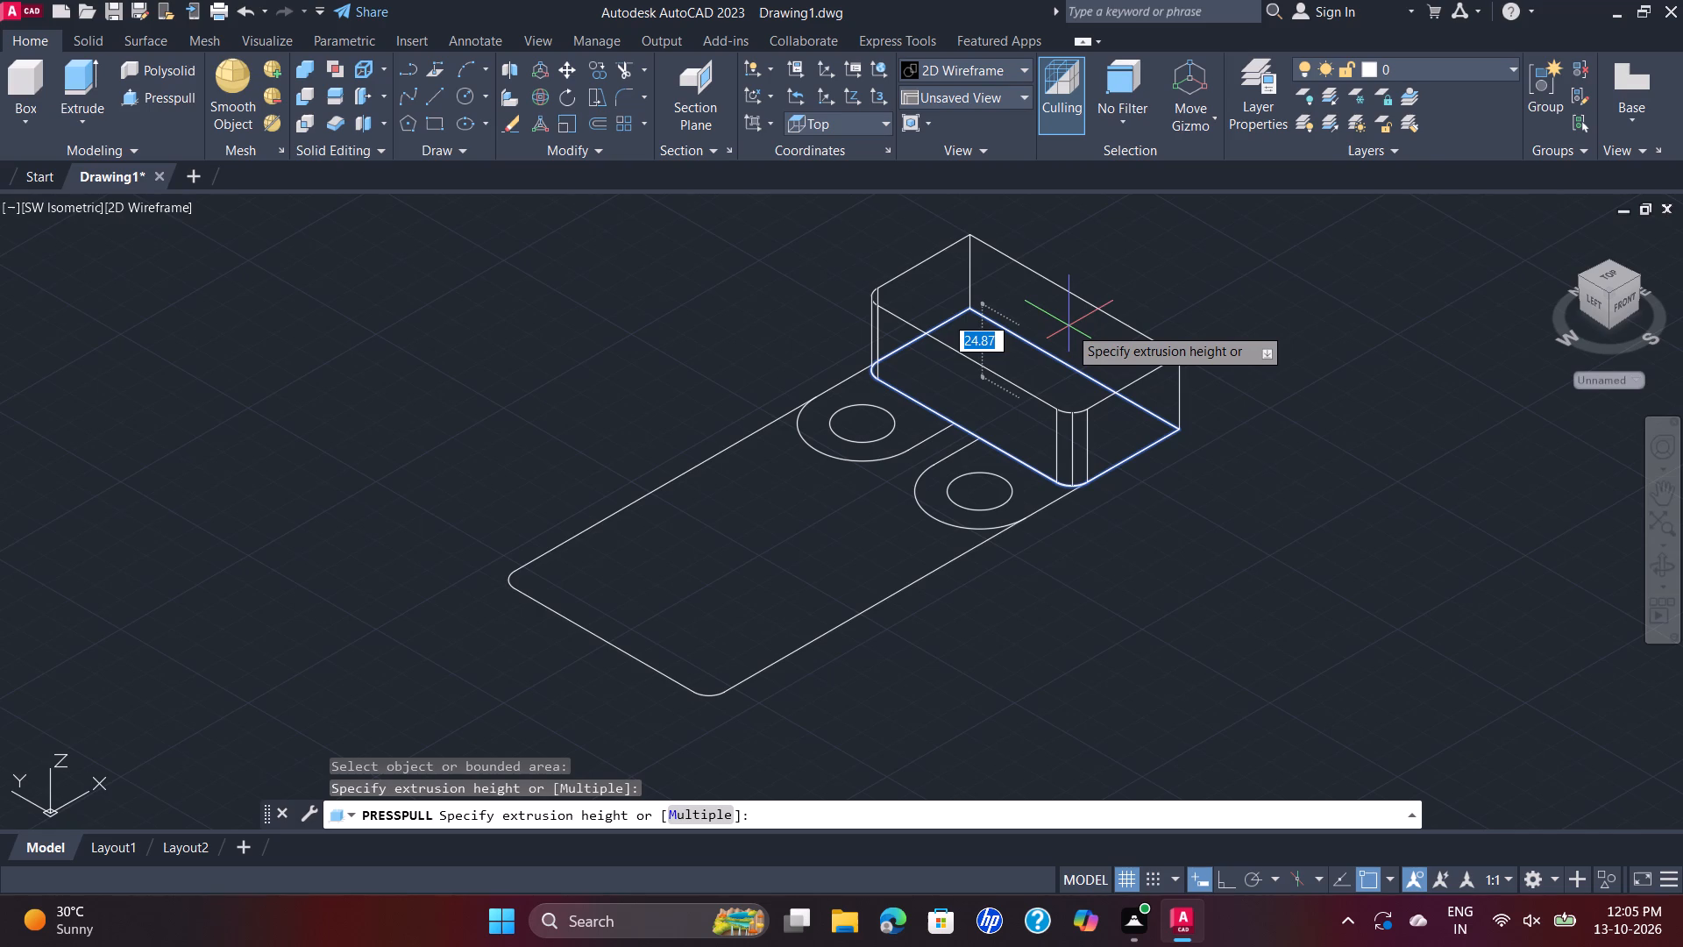
pyautogui.write('62')
pyautogui.press('Return')
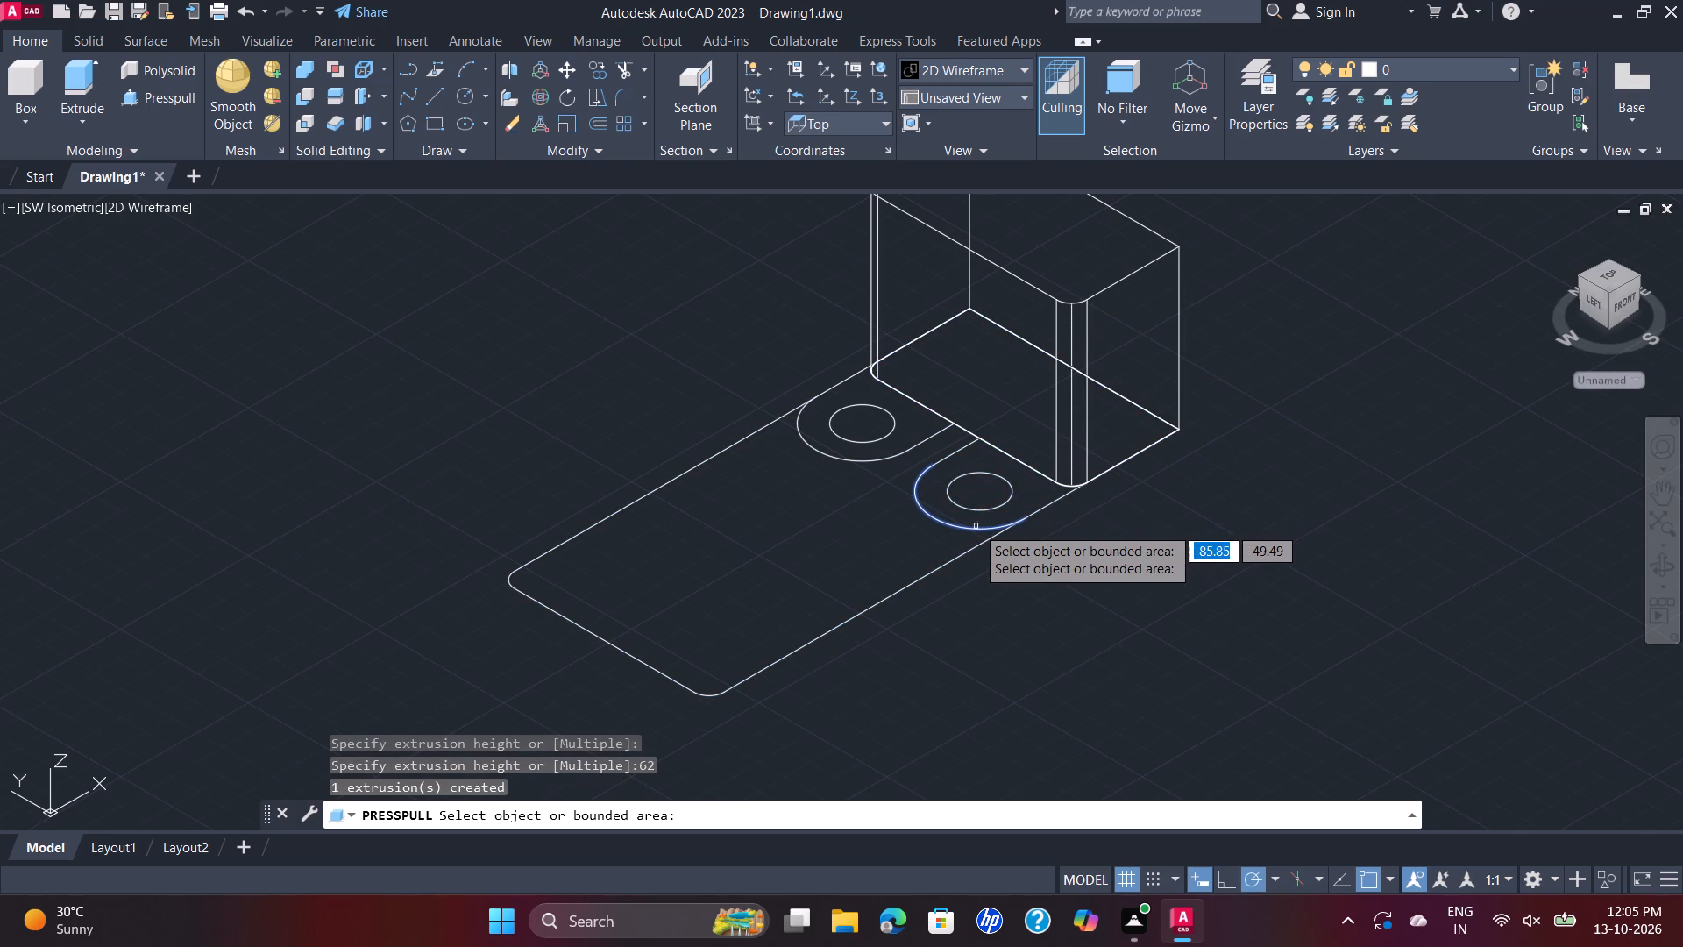
# Press-pull the front boss area around its 18 mm hole upward.
pyautogui.click(1000, 513)
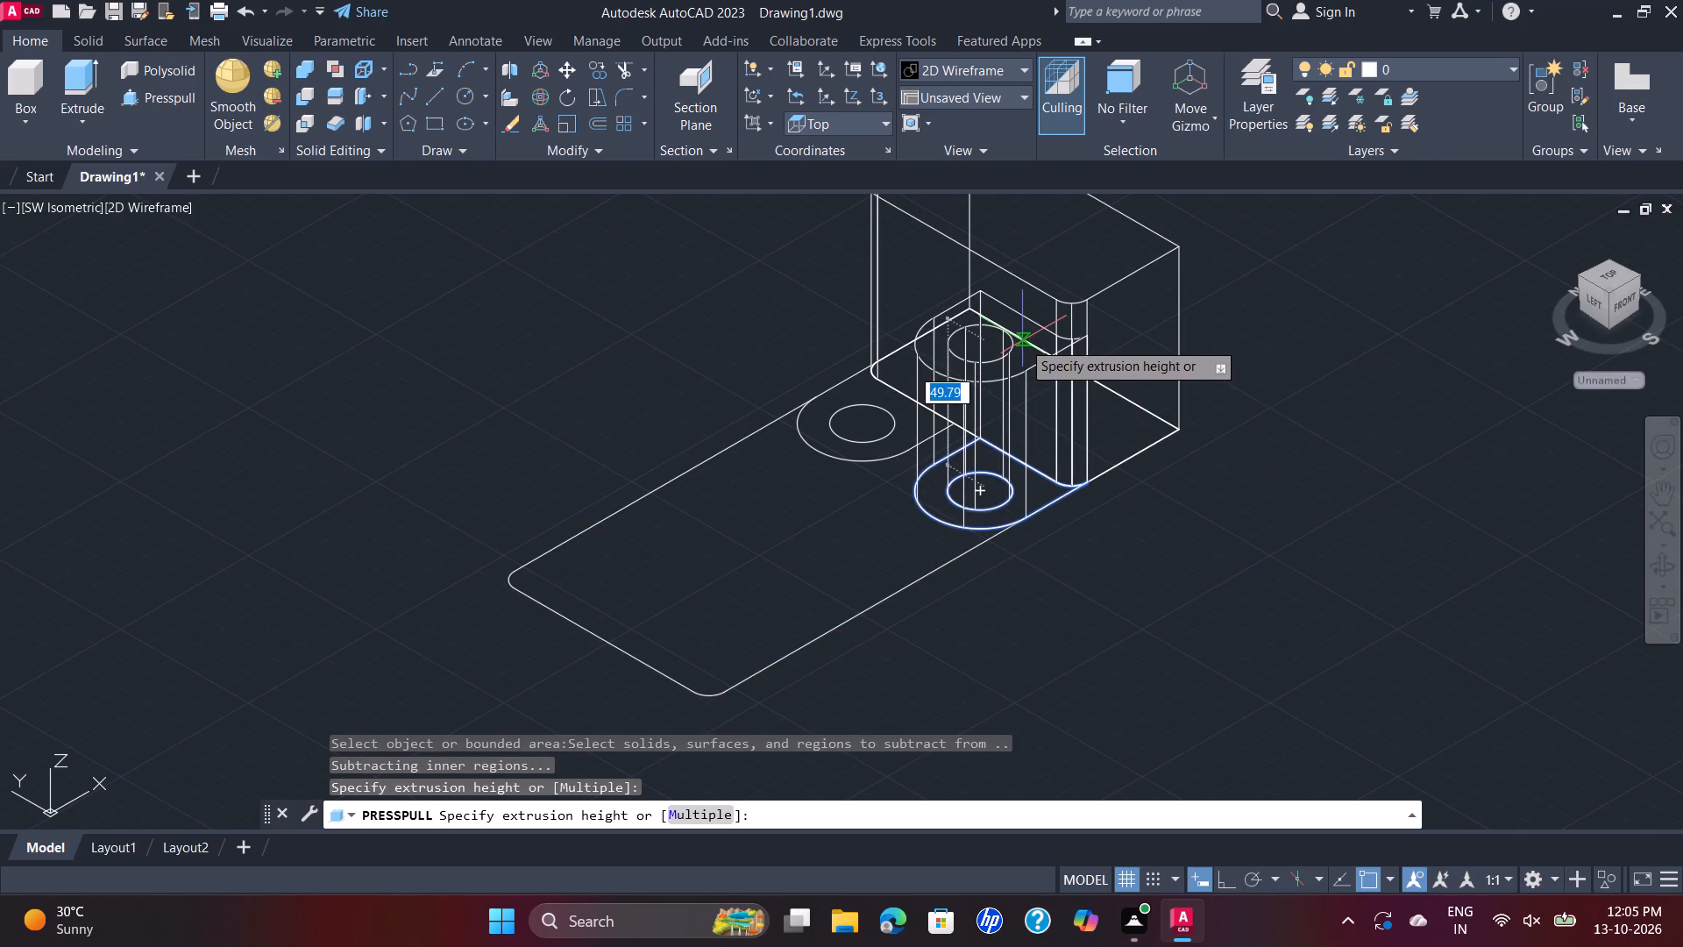
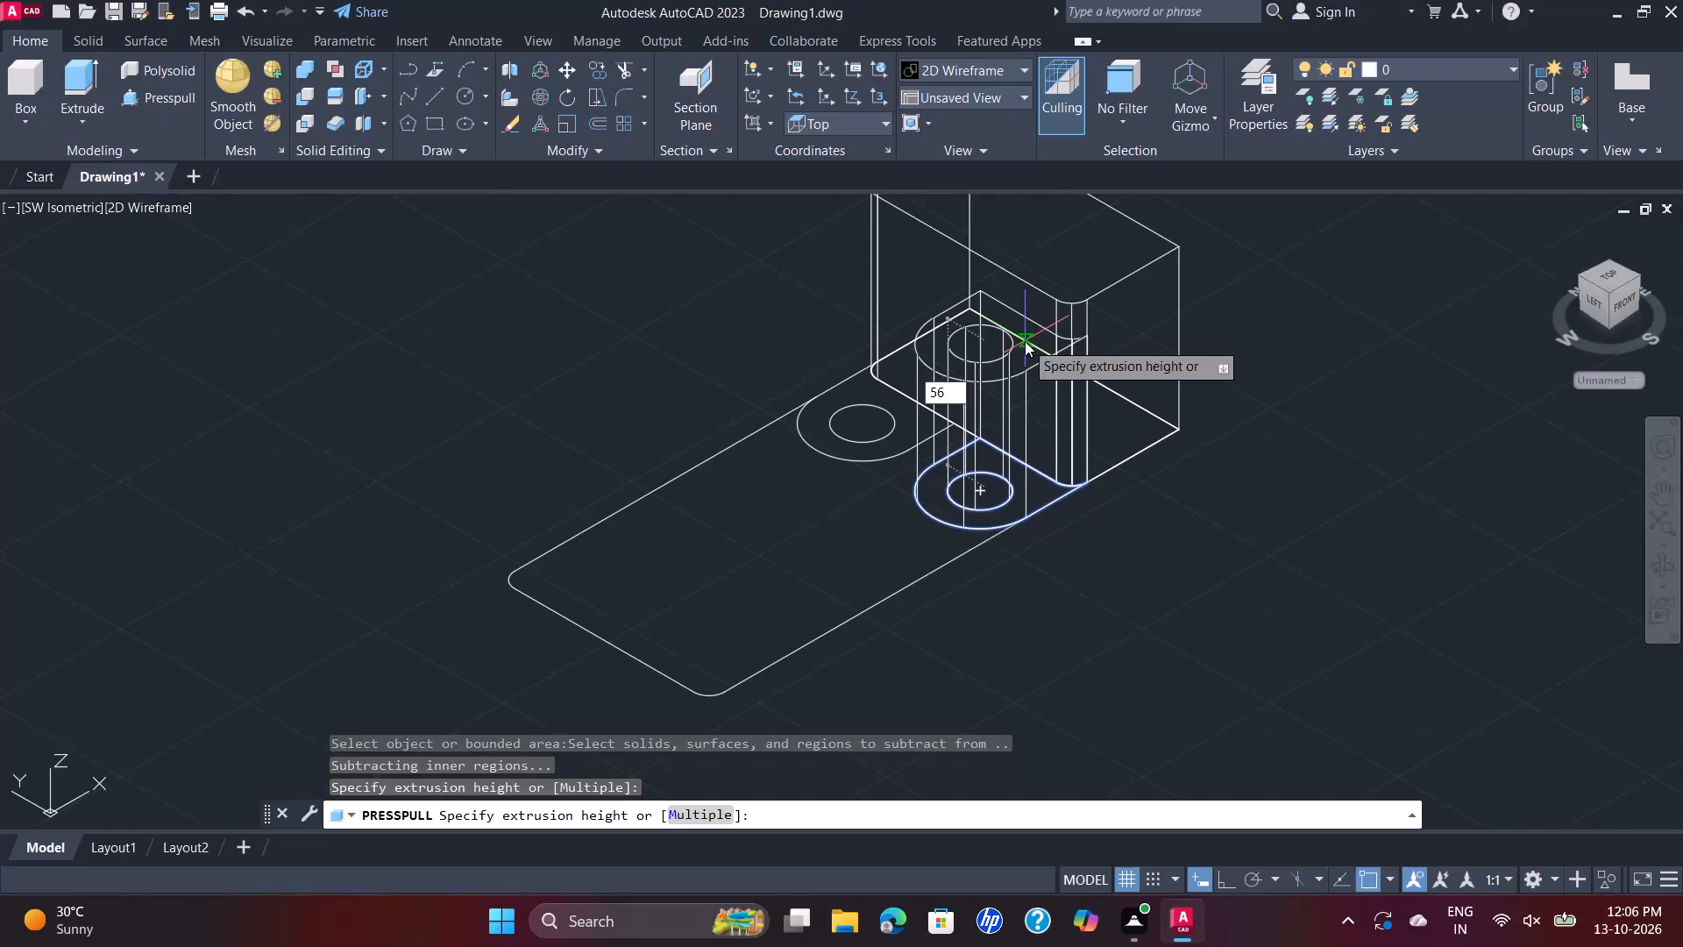
# Set the front boss's press-pull height to 56 mm and press-pull the rear boss area around its hole 56 mm.
pyautogui.press('Return')
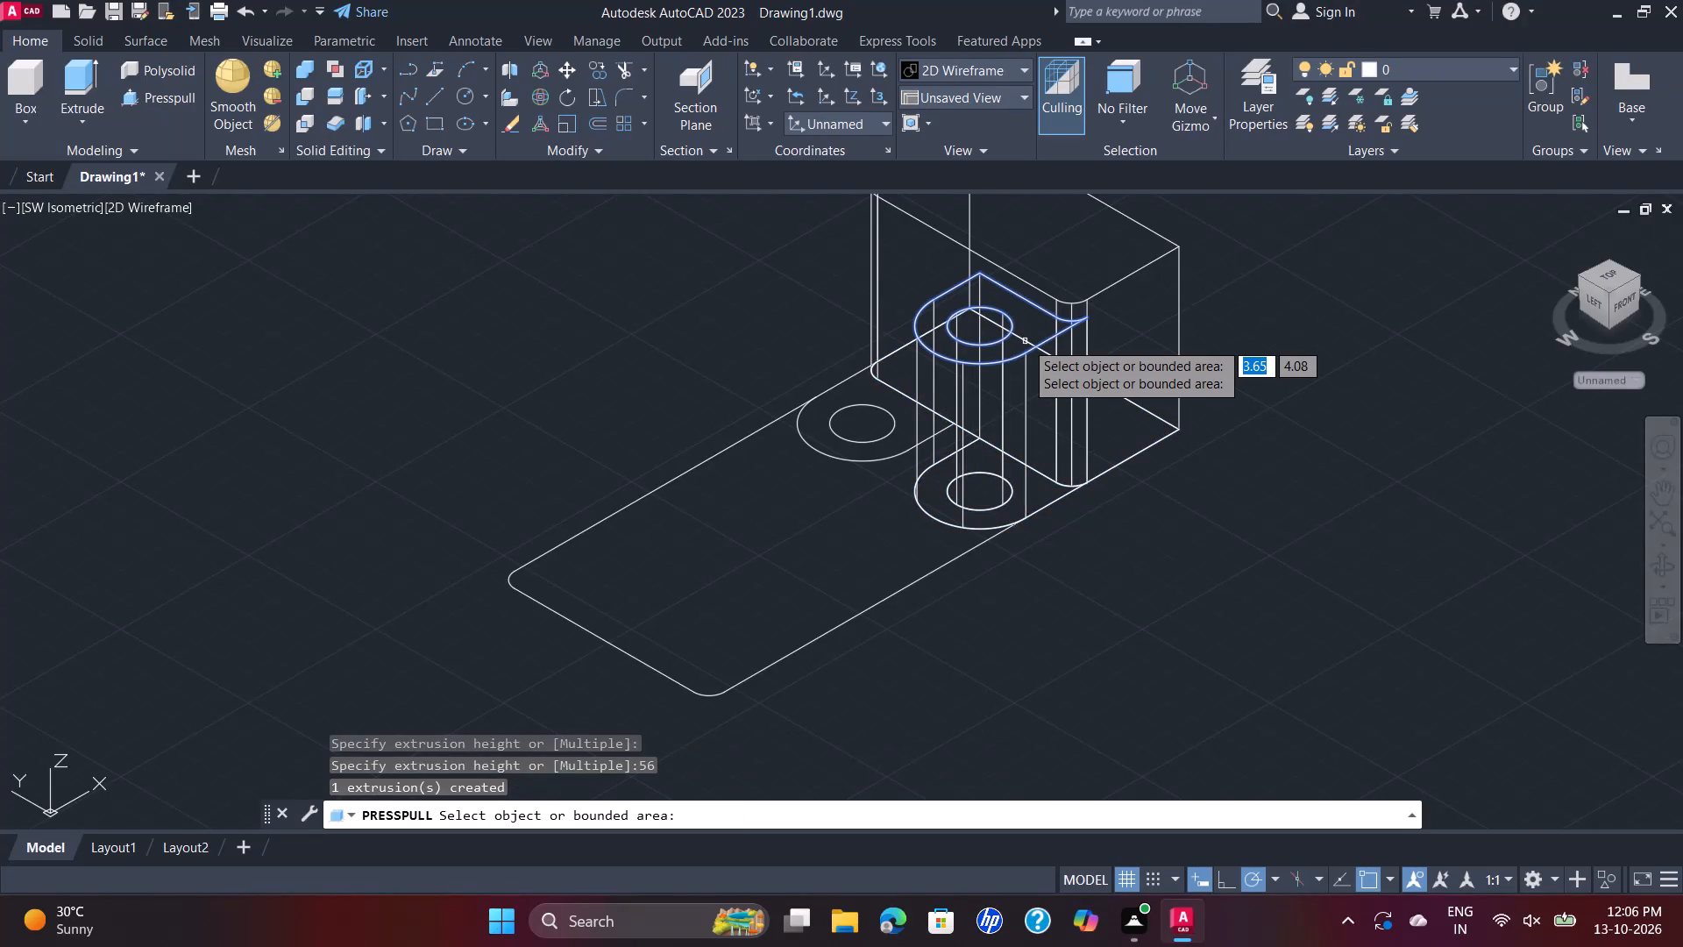
pyautogui.click(903, 424)
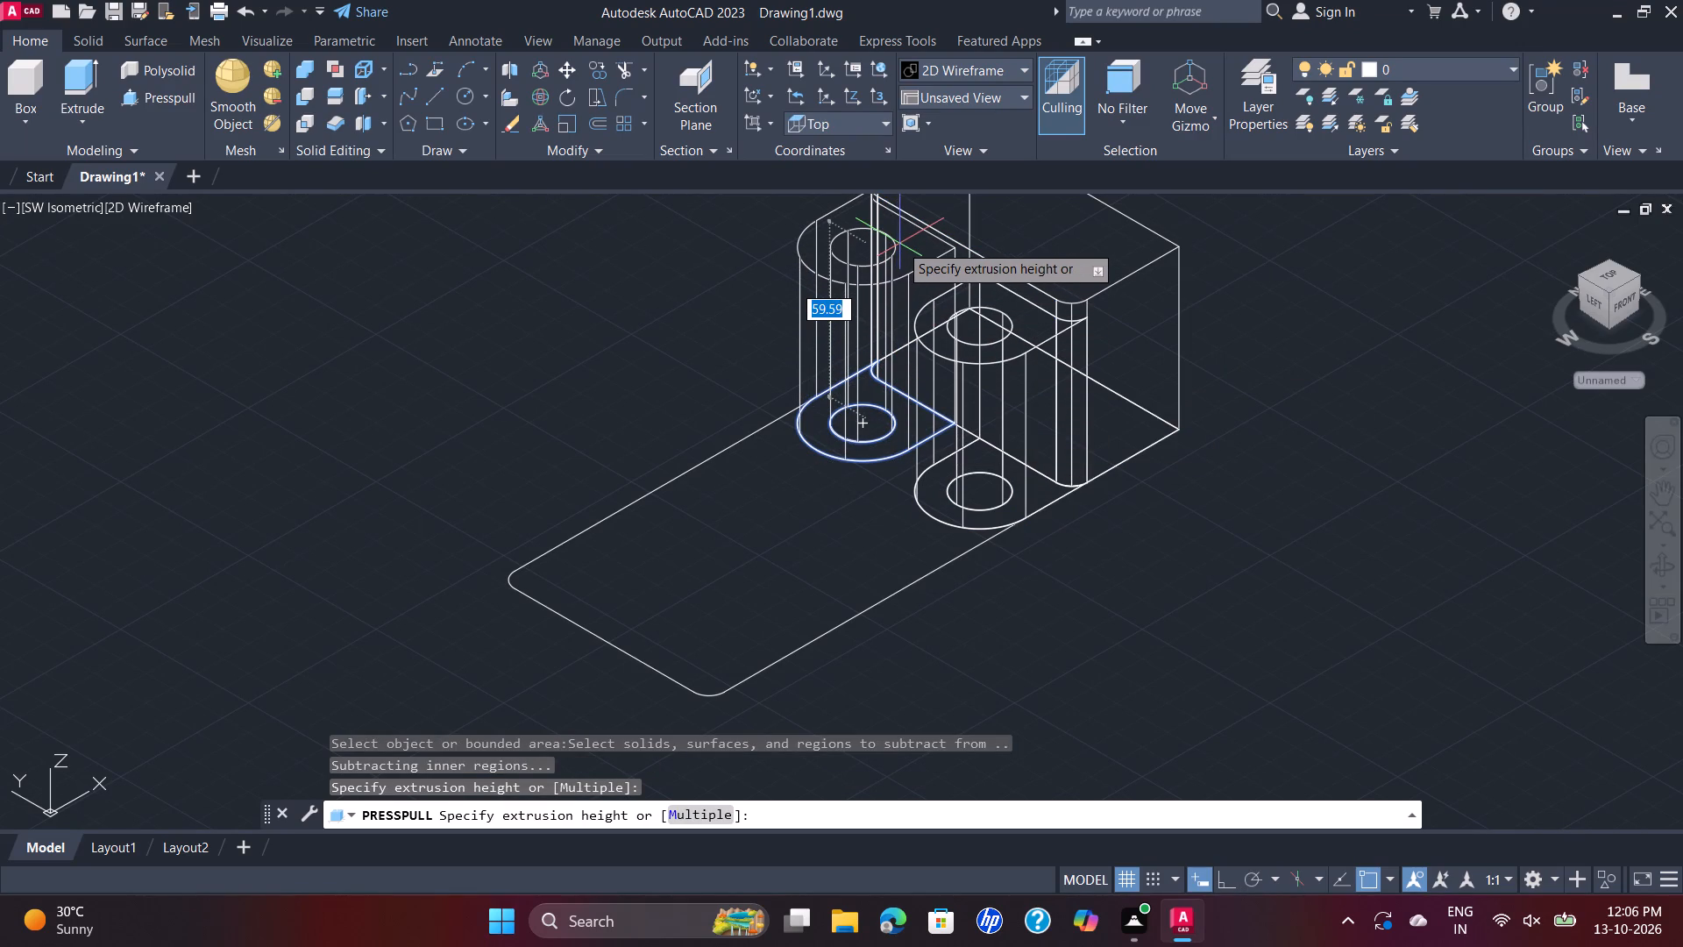
pyautogui.write('56')
pyautogui.press('Return')
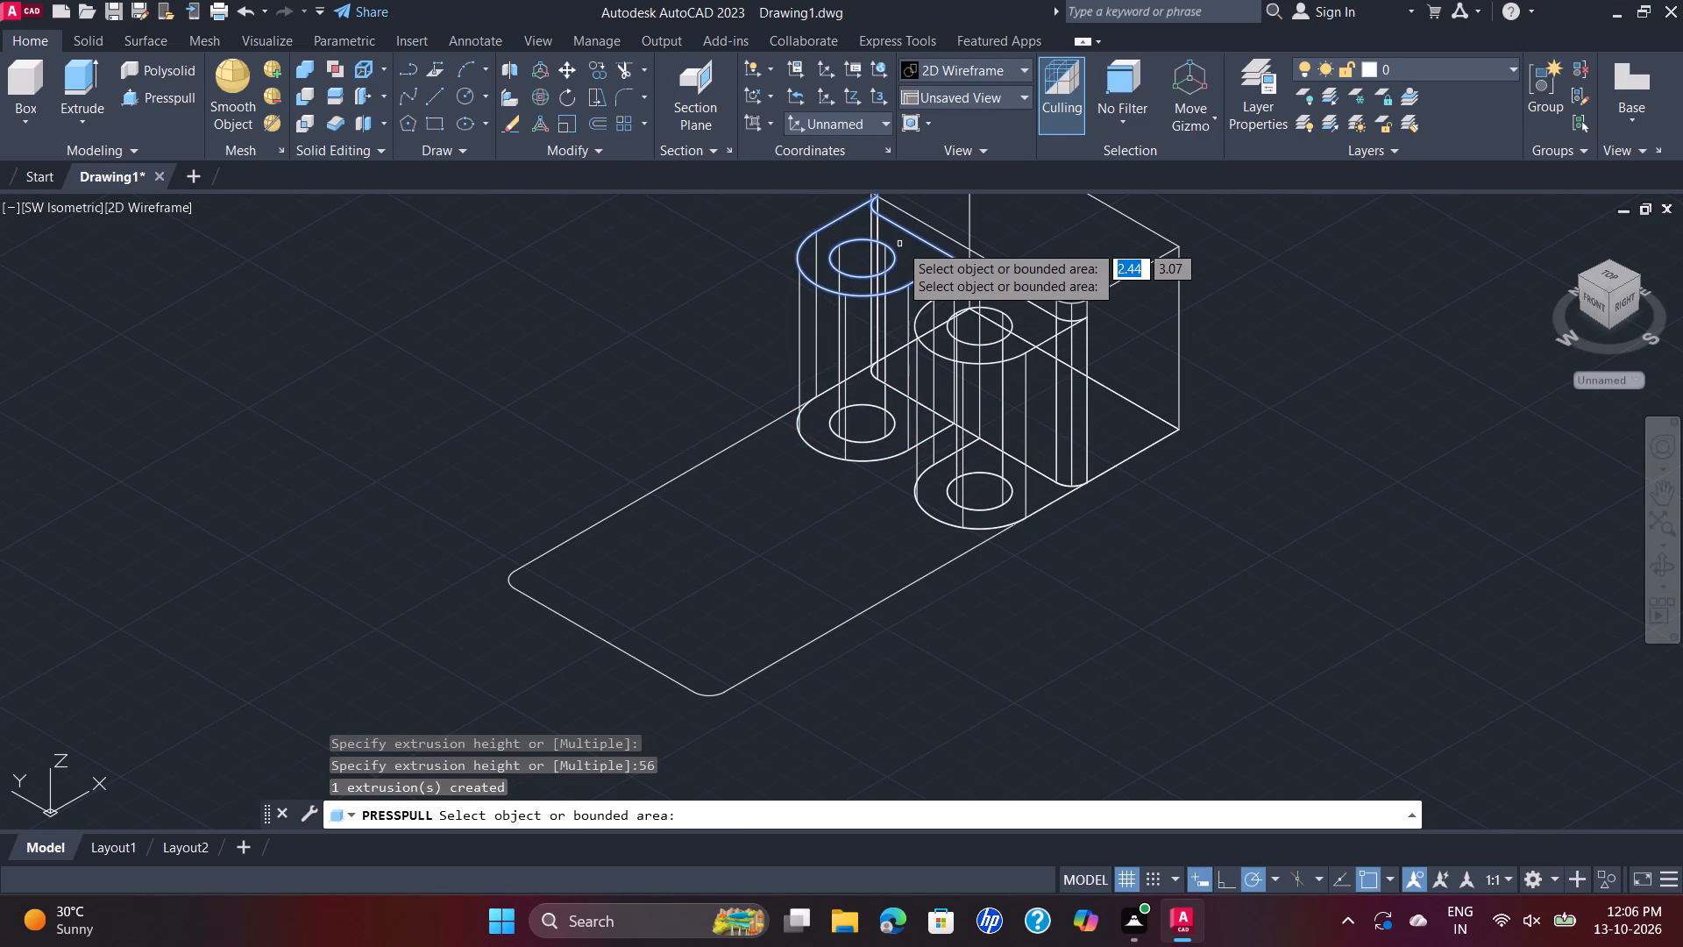
# Press-pull the remaining base plate area in front of the bosses upward 17 mm.
pyautogui.click(800, 574)
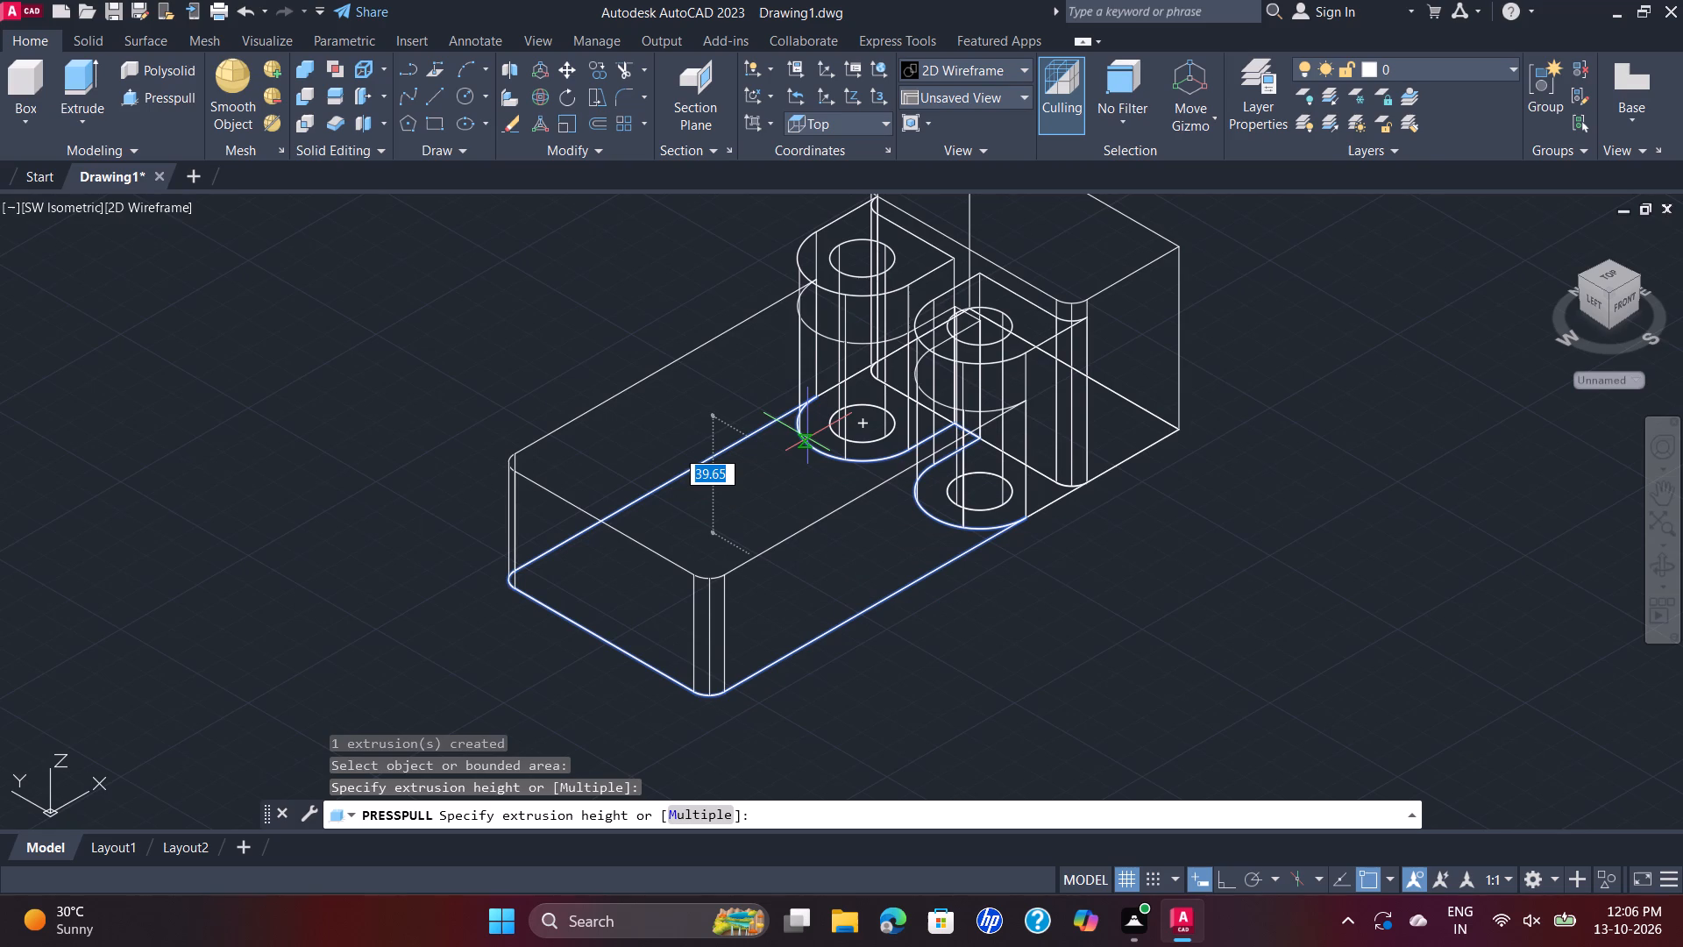
pyautogui.write('17')
pyautogui.press('Return')
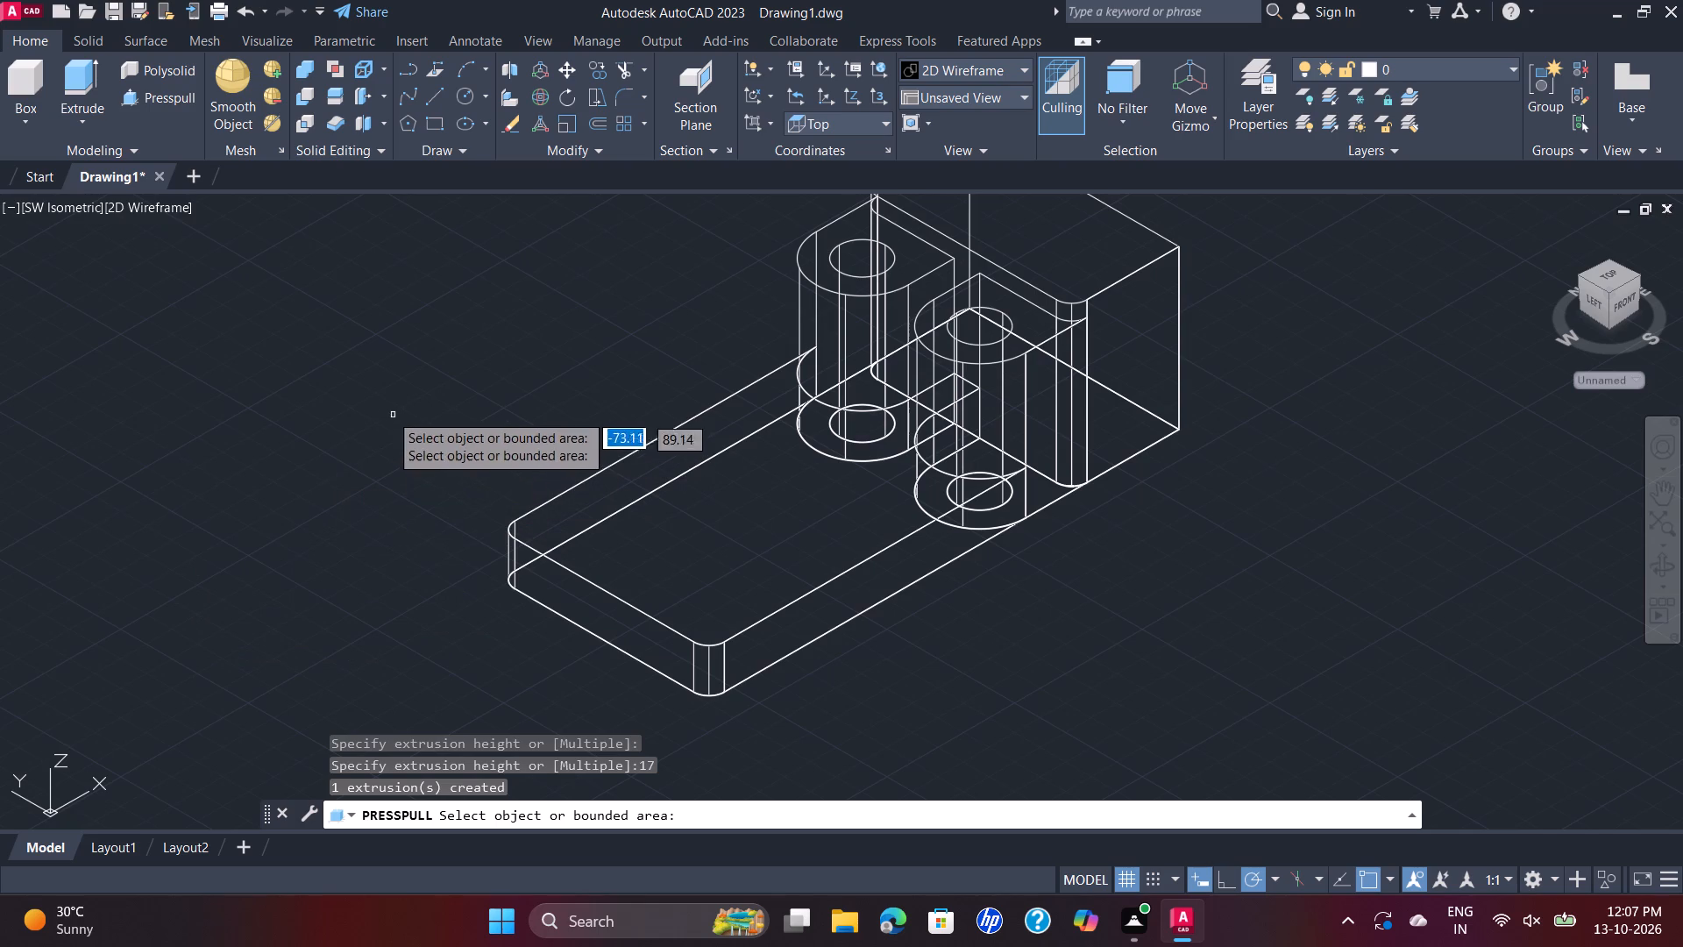
pyautogui.press('Escape')
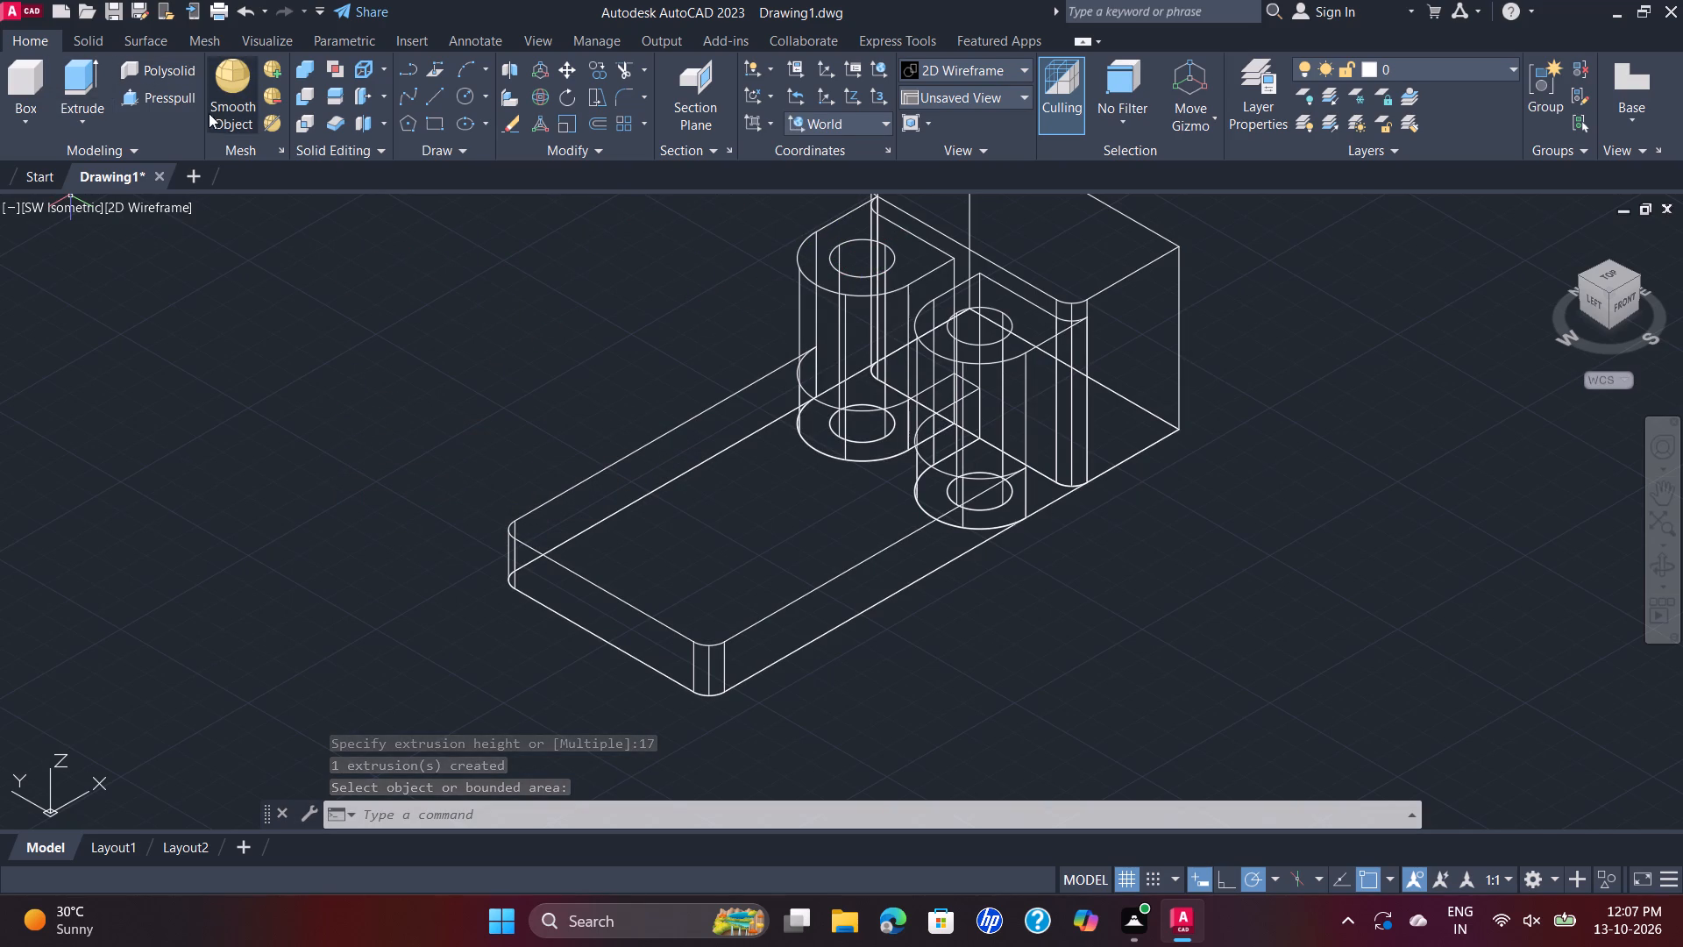
# Display the model in the Shades of Gray visual style and examine the bosses and their holes up close.
pyautogui.click(1026, 68)
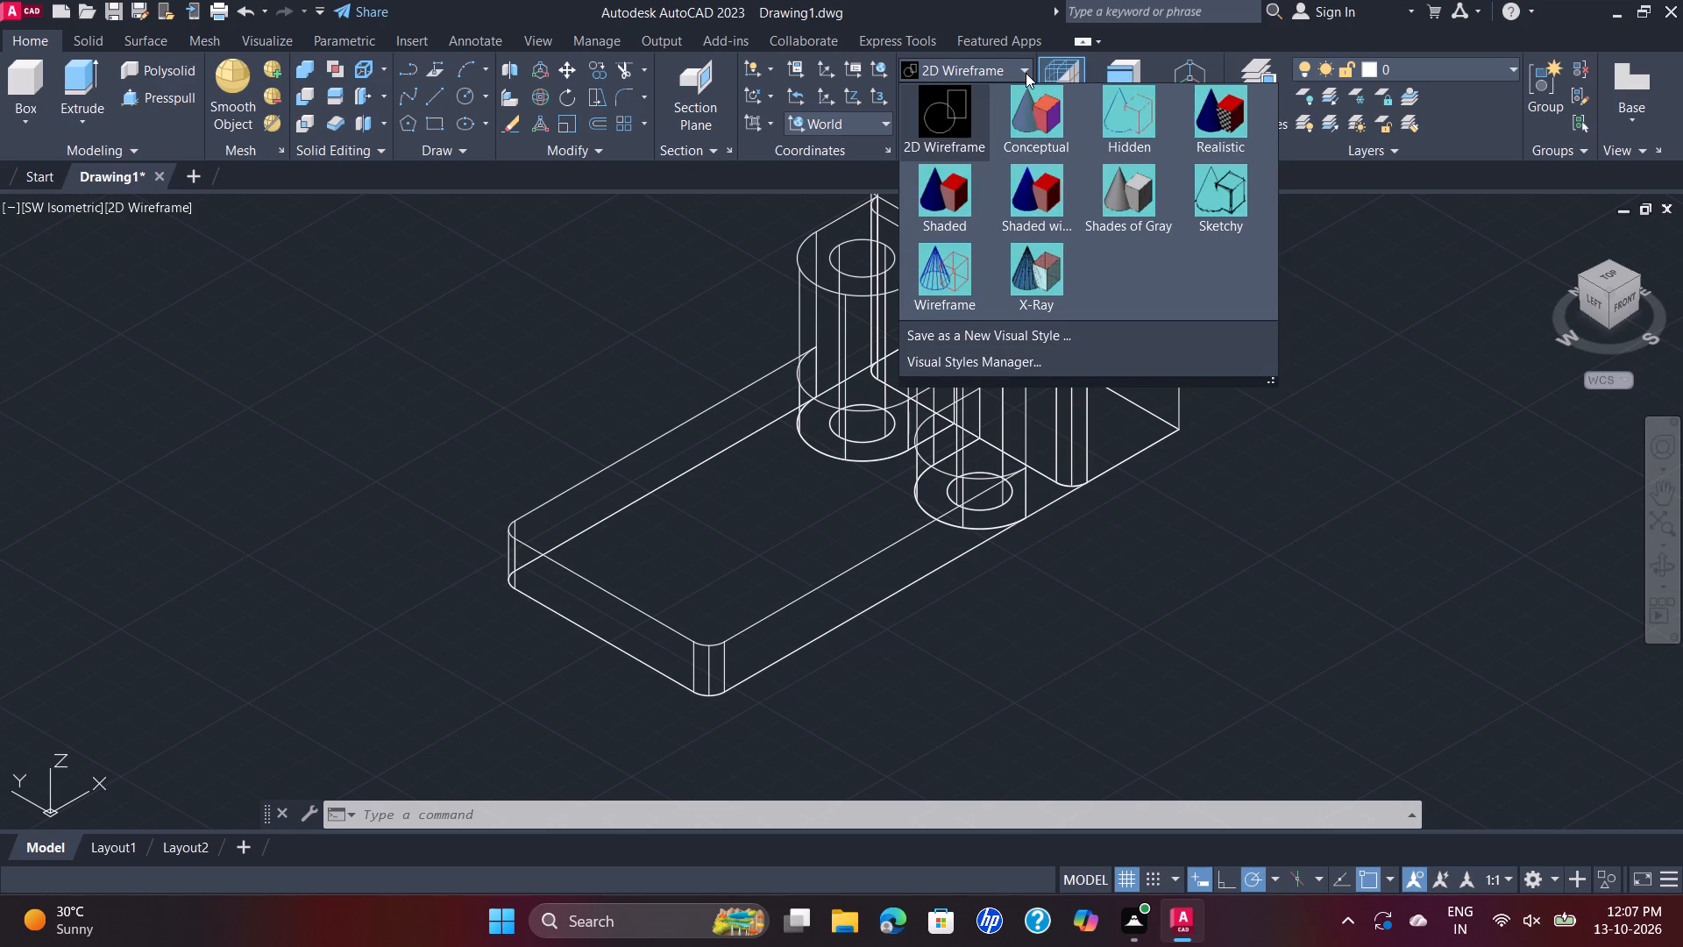
pyautogui.click(1126, 201)
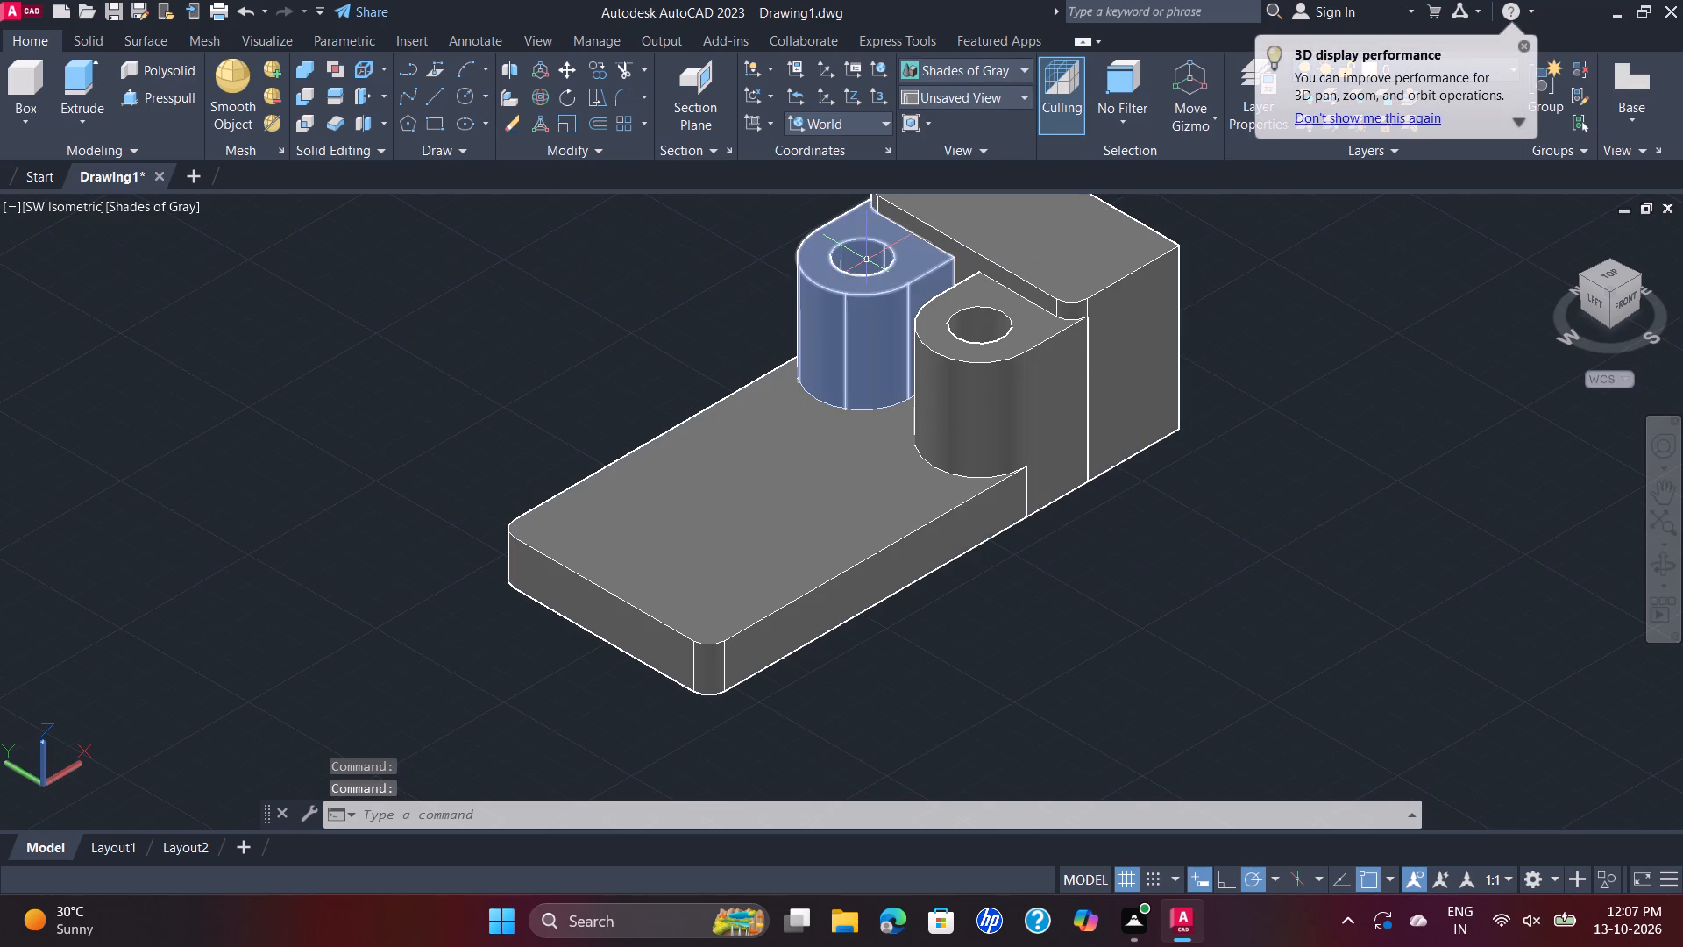
pyautogui.scroll(5, 1007, 350)
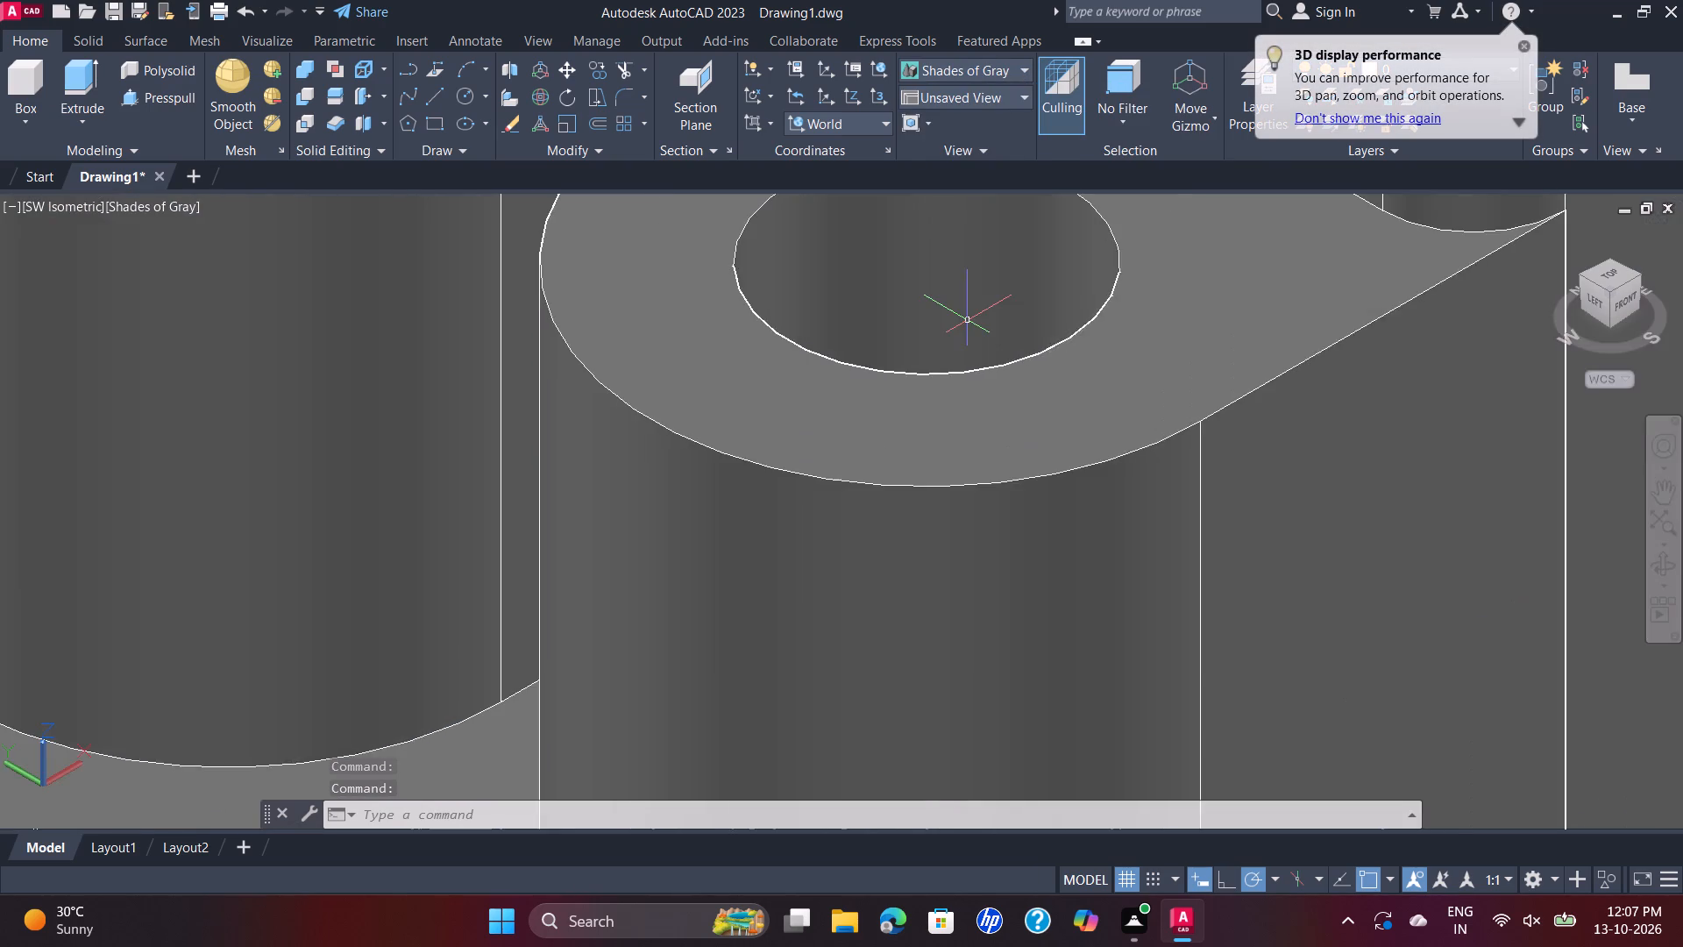
pyautogui.scroll(-4, 968, 321)
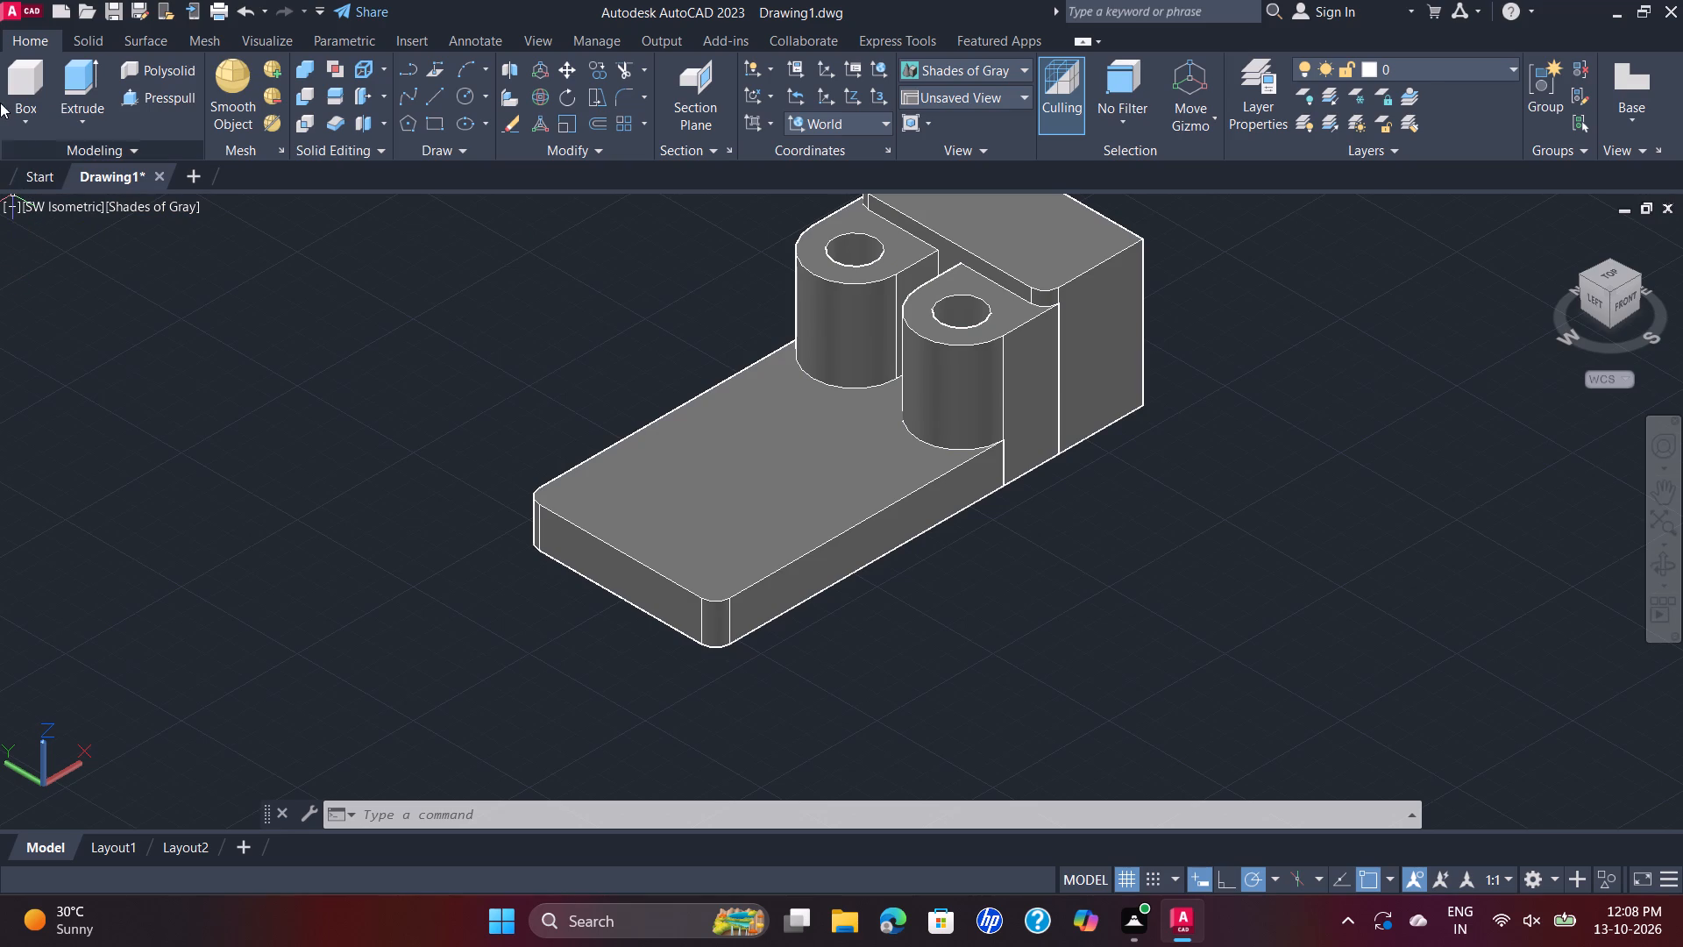
# Check the shaded bracket in the Right, Left and Top views.
pyautogui.click(74, 212)
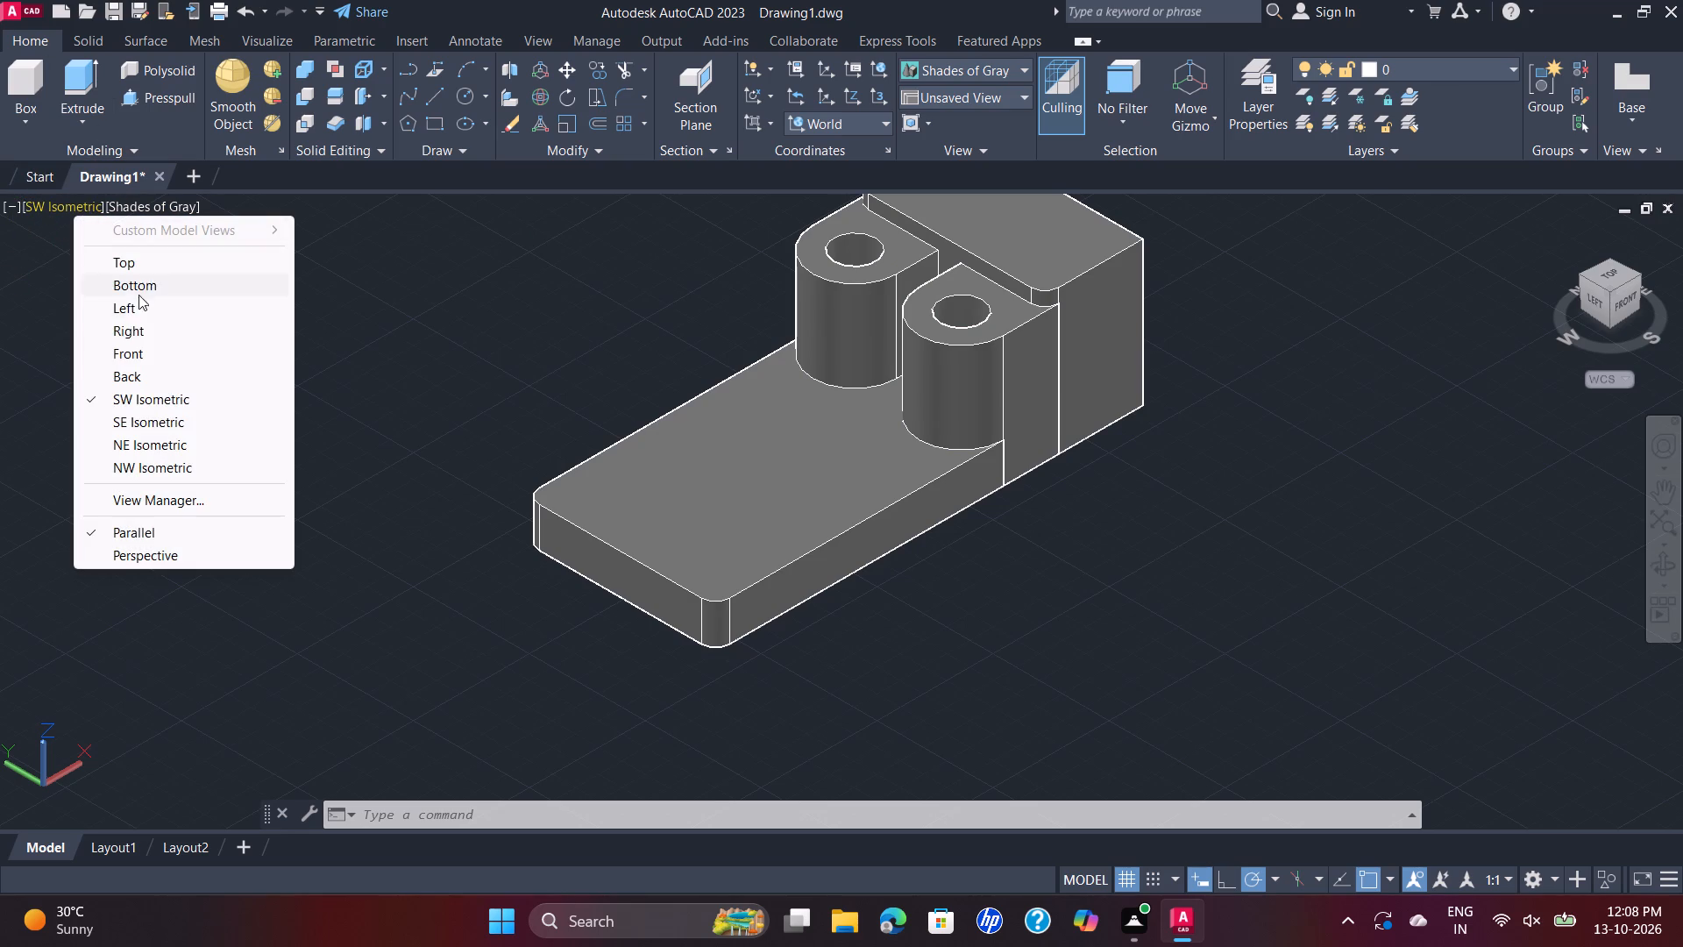
pyautogui.click(151, 335)
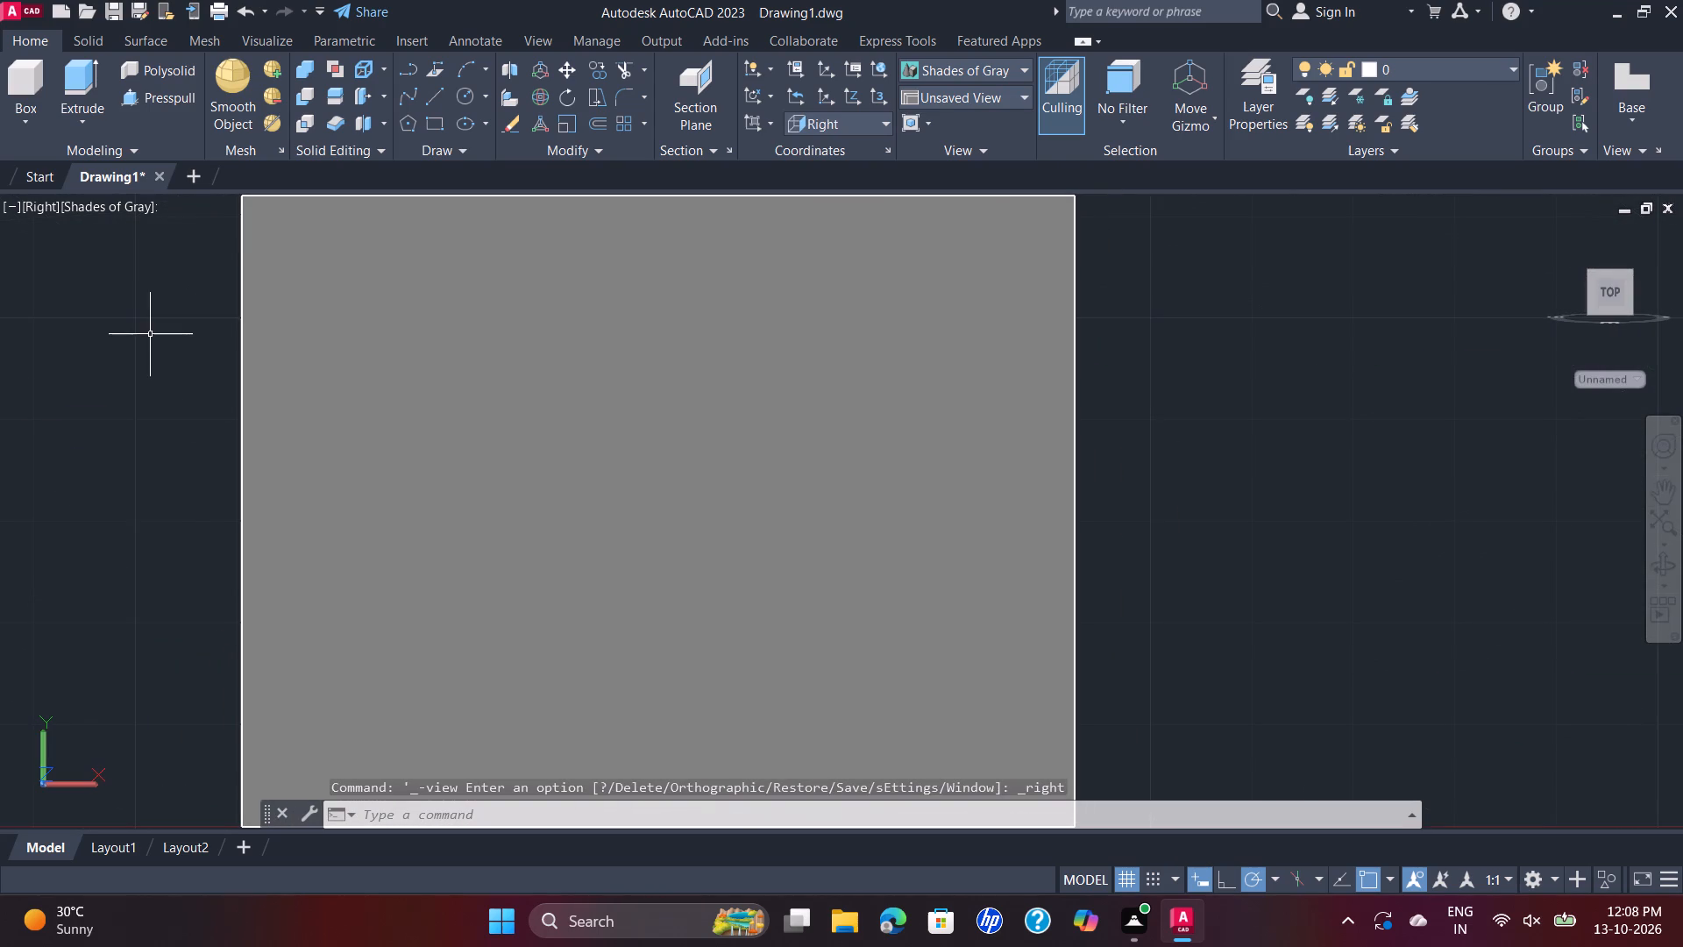
pyautogui.click(43, 209)
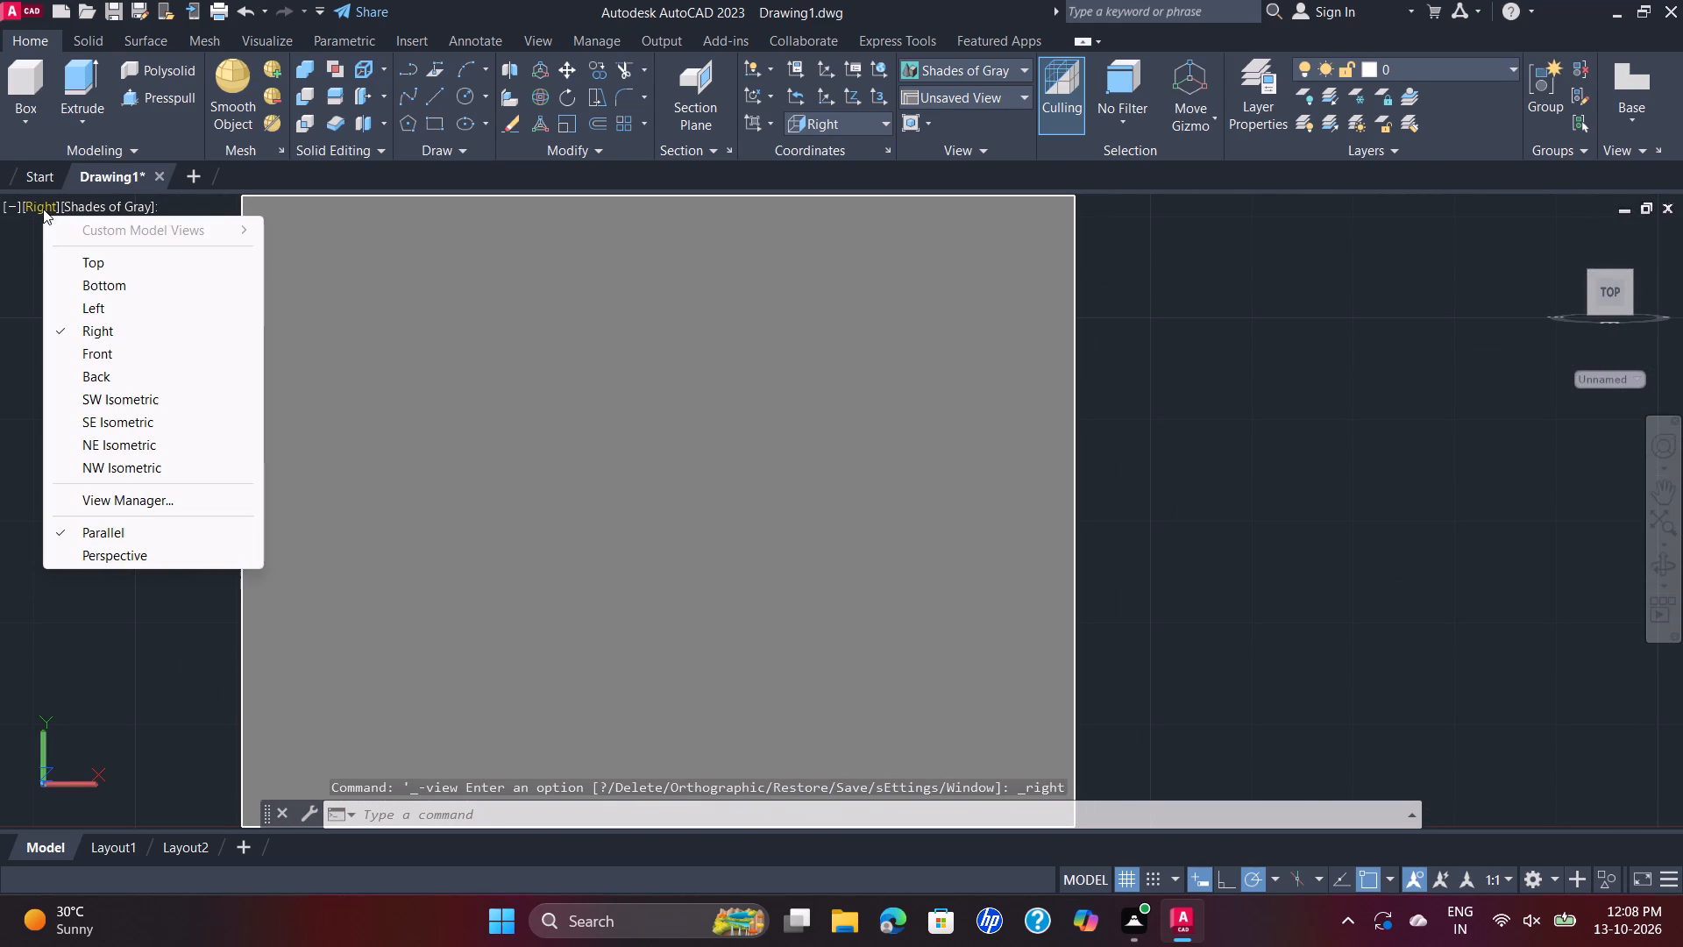
pyautogui.click(142, 305)
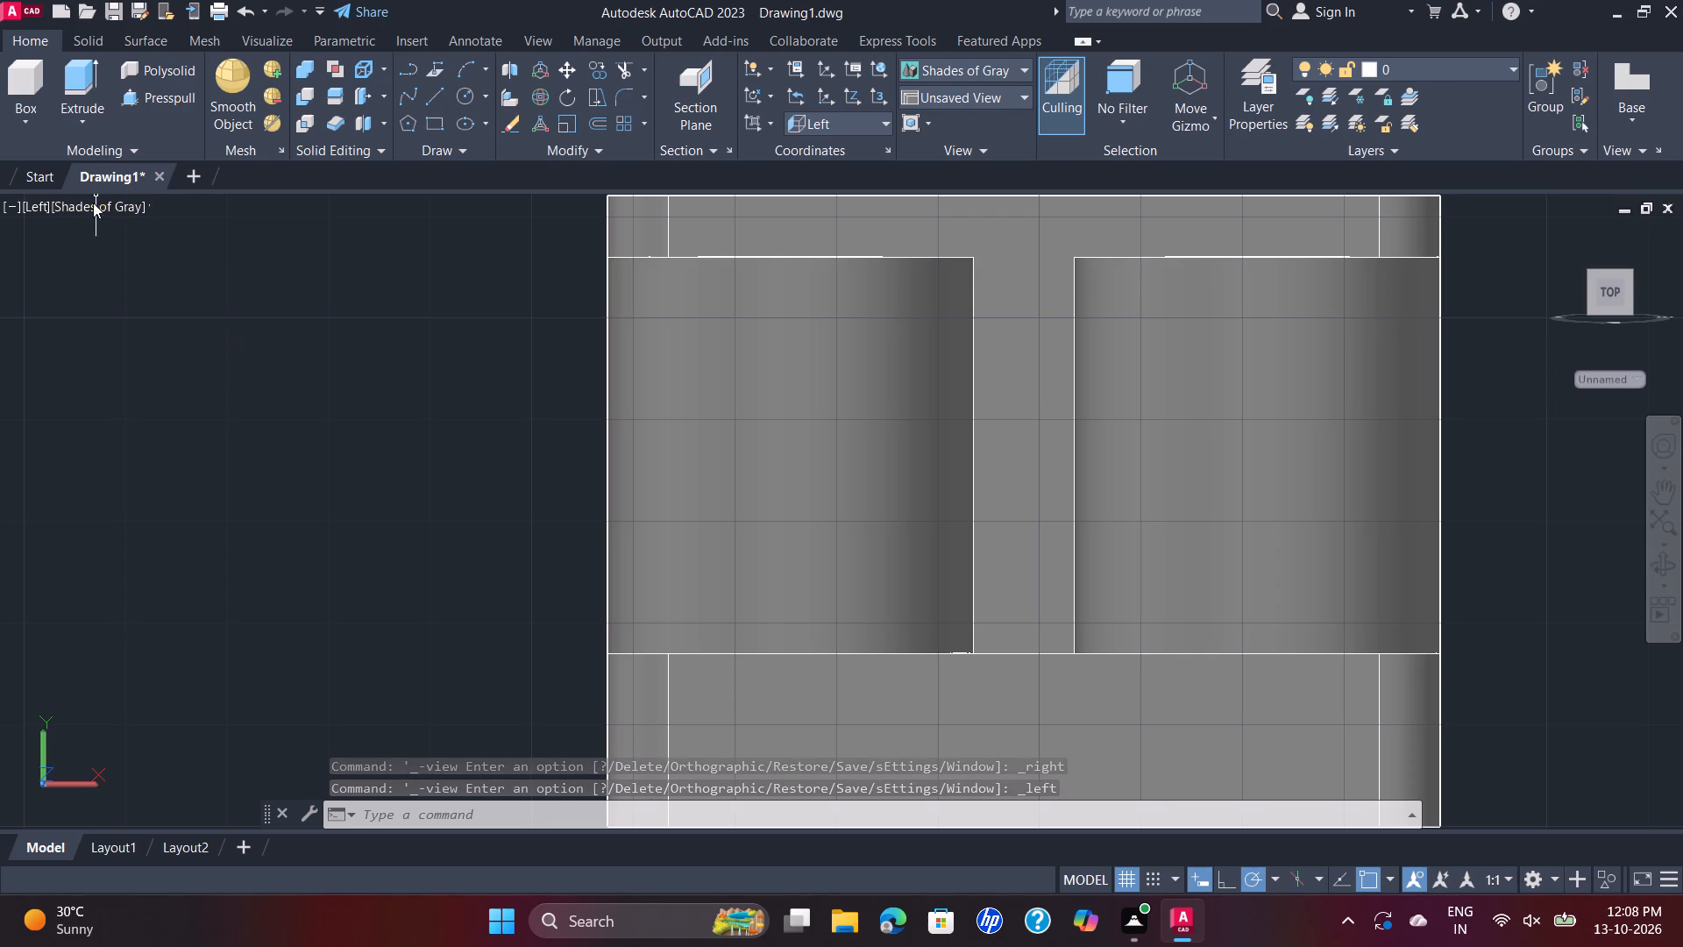
pyautogui.click(36, 211)
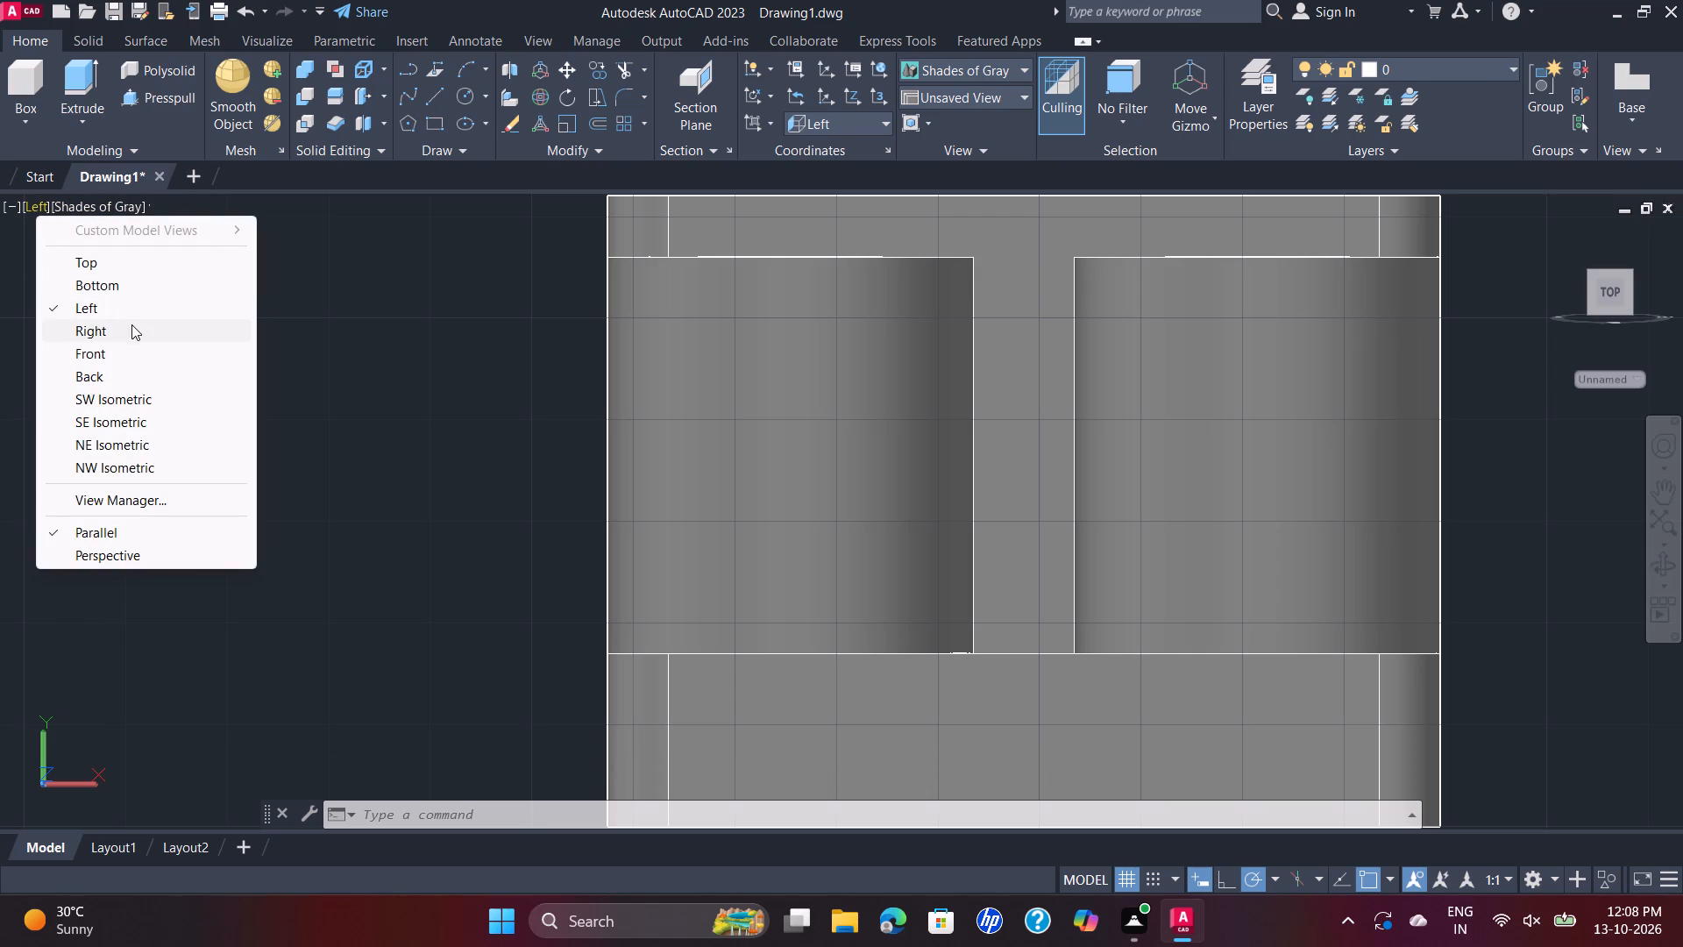
pyautogui.click(144, 266)
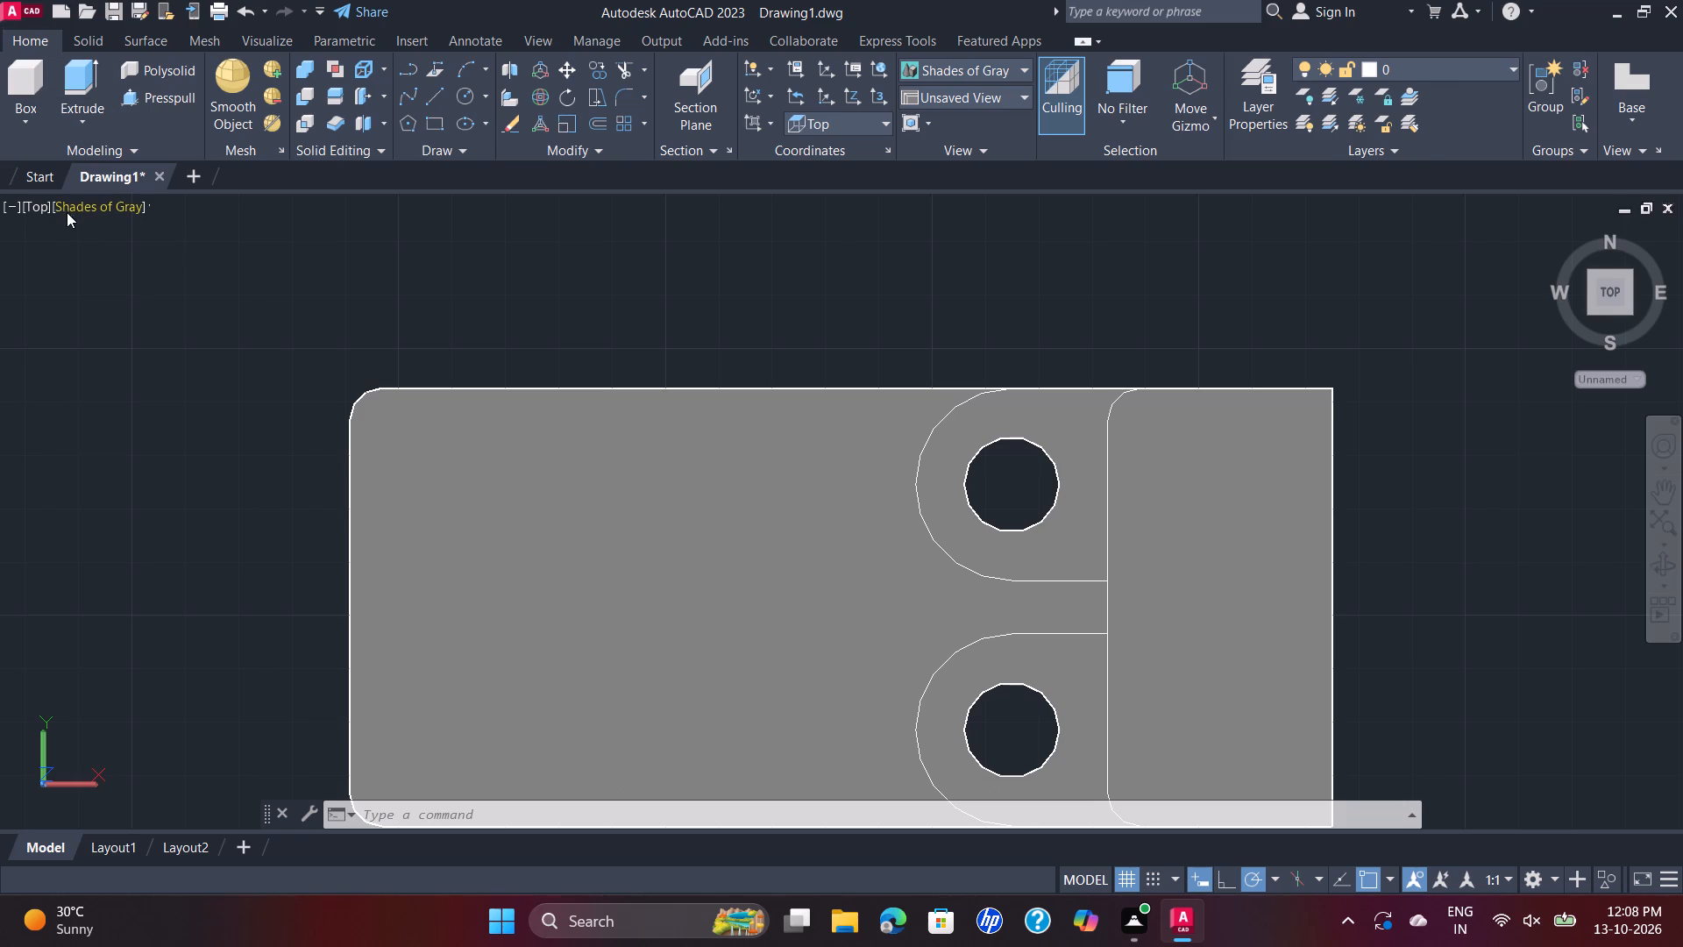
# Show the whole bracket in the Front view with the 2D Wireframe visual style.
pyautogui.click(27, 208)
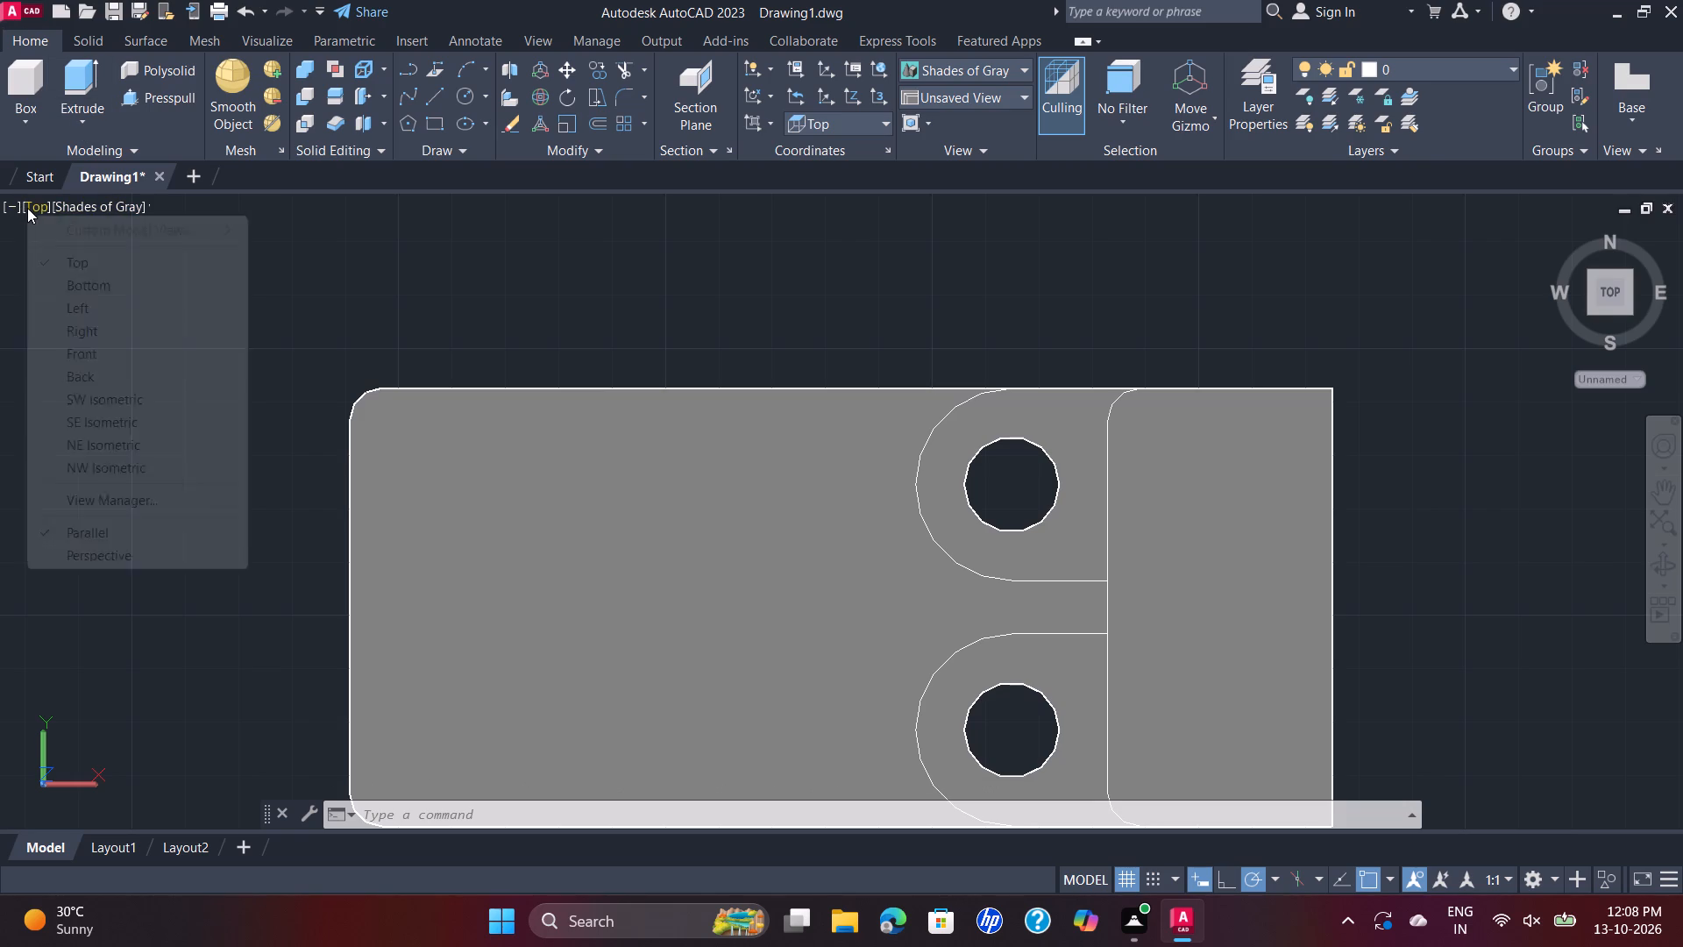
pyautogui.click(122, 345)
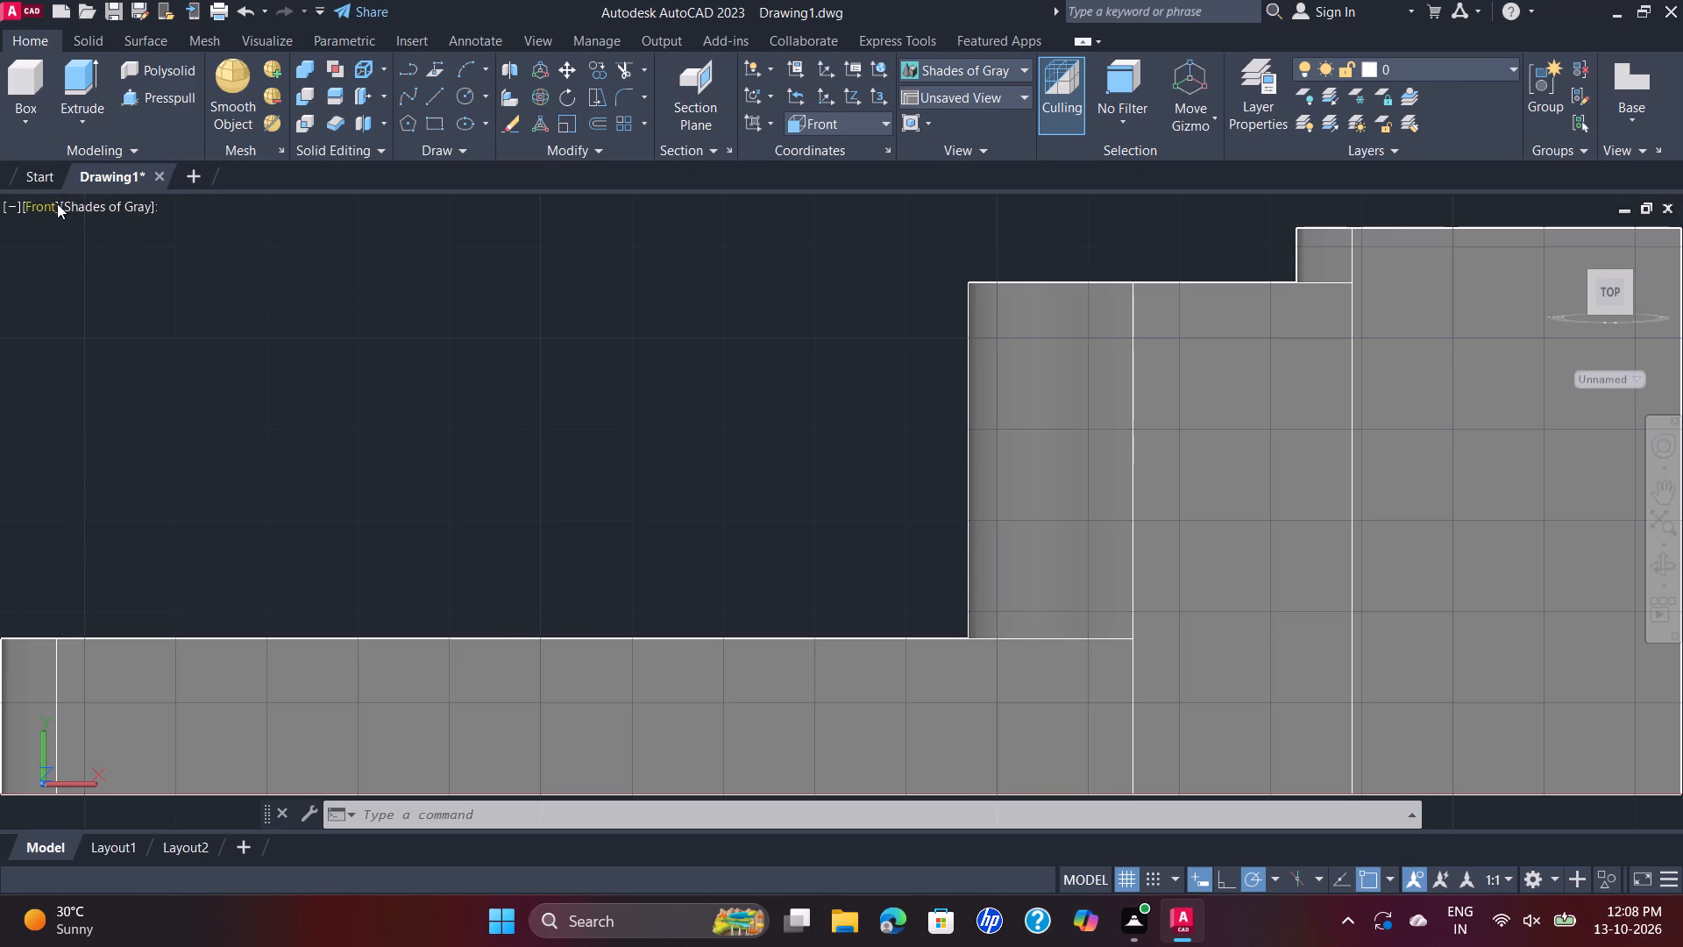
pyautogui.click(96, 205)
pyautogui.click(172, 271)
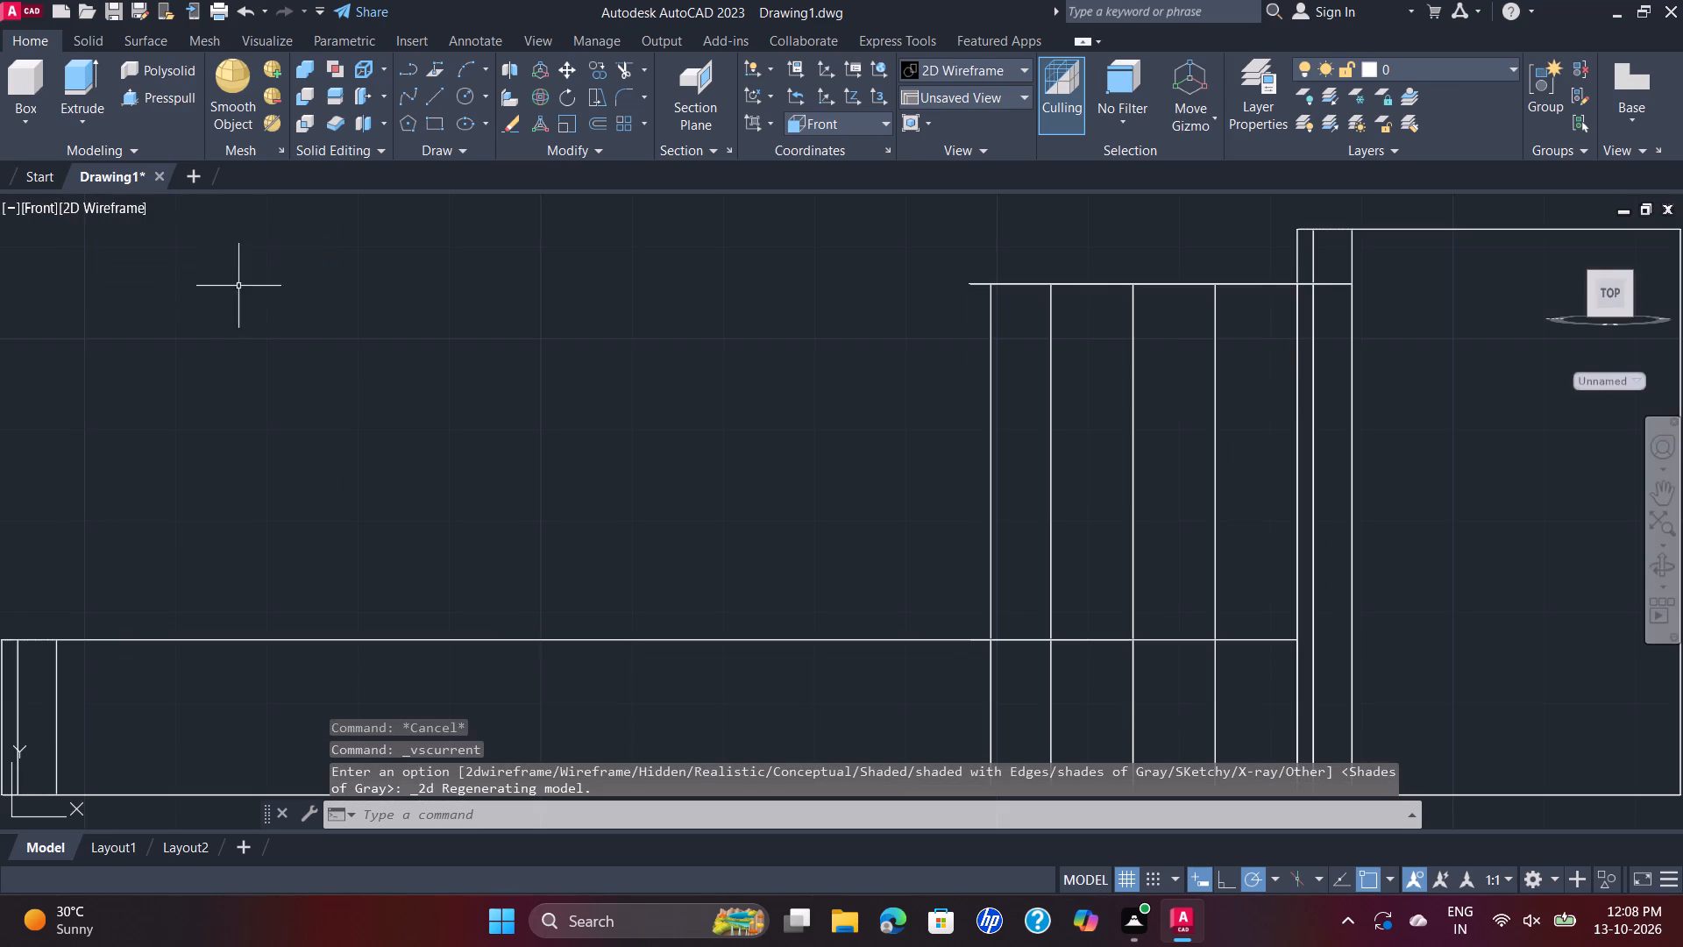
pyautogui.scroll(-1, 394, 352)
pyautogui.scroll(1, 394, 352)
pyautogui.scroll(-1, 394, 352)
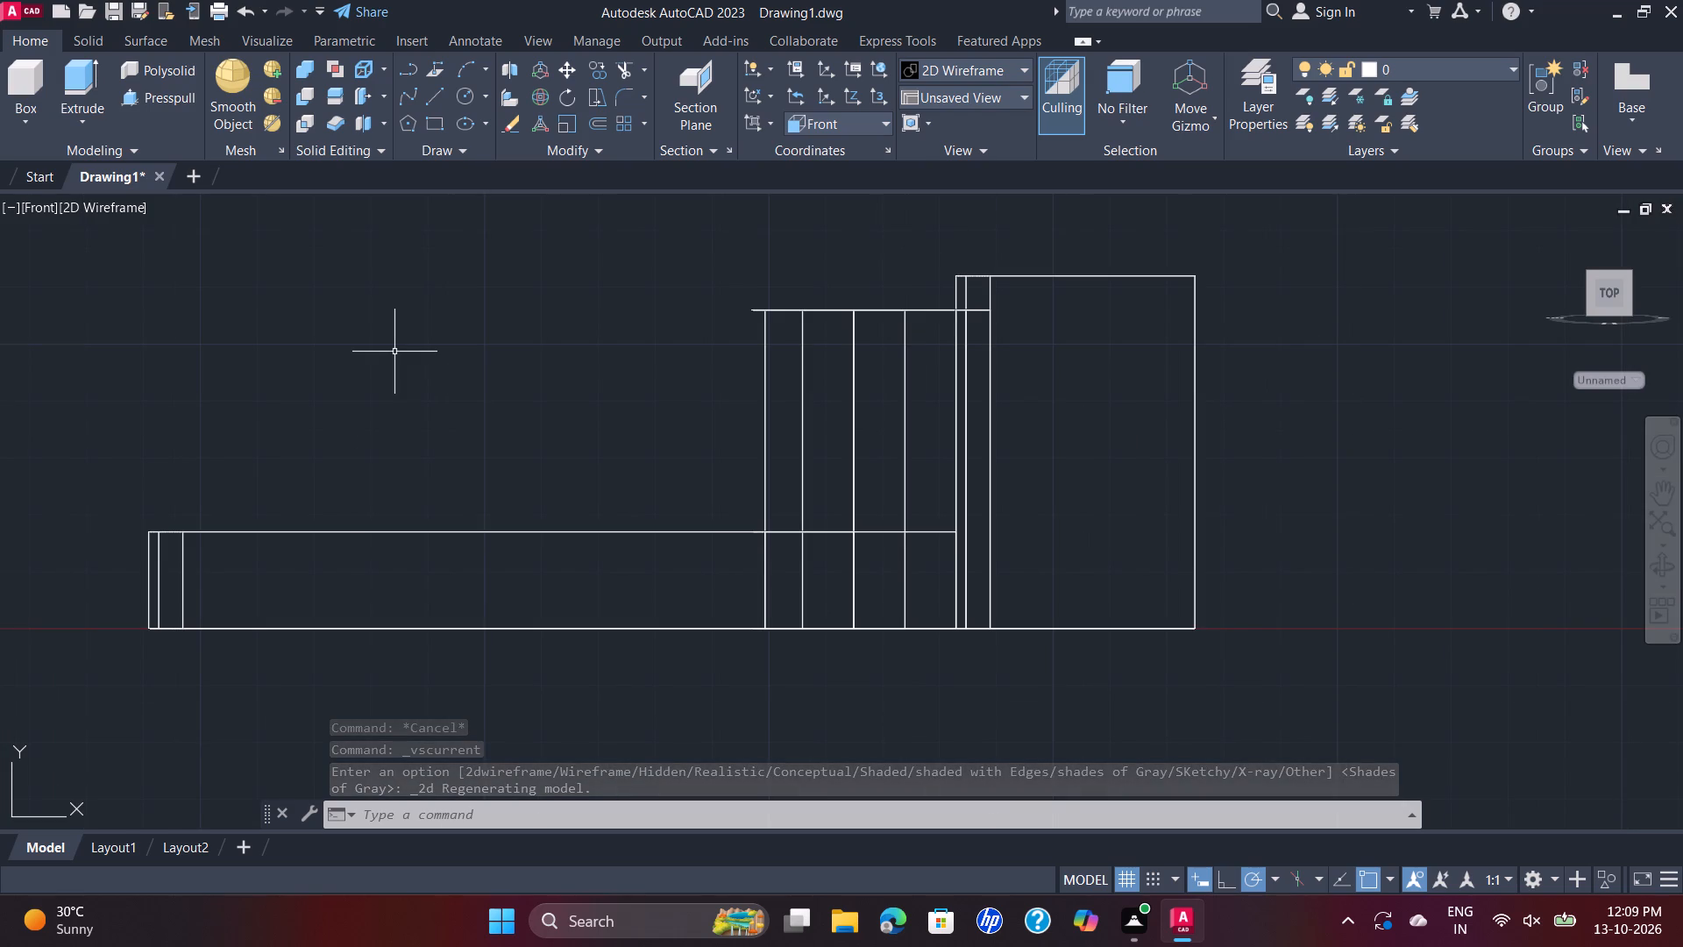
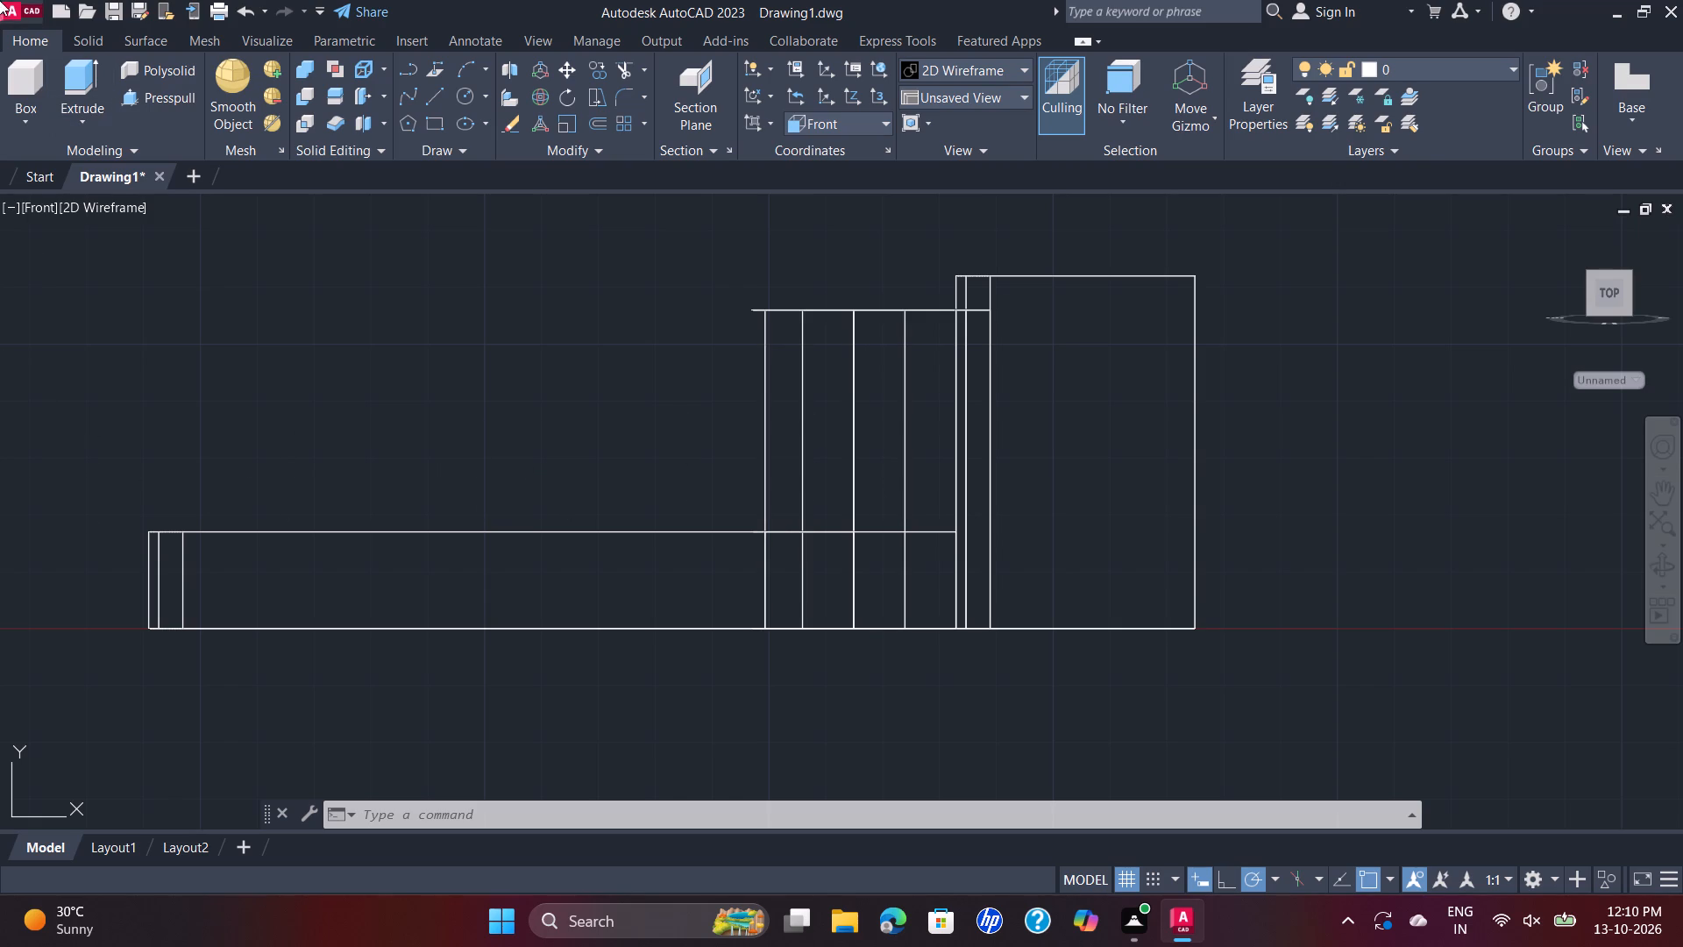
# Draw an 80 mm line from the boss centreline along the plate's top toward its free end, plus an upward line about 17 mm long.
pyautogui.click(437, 103)
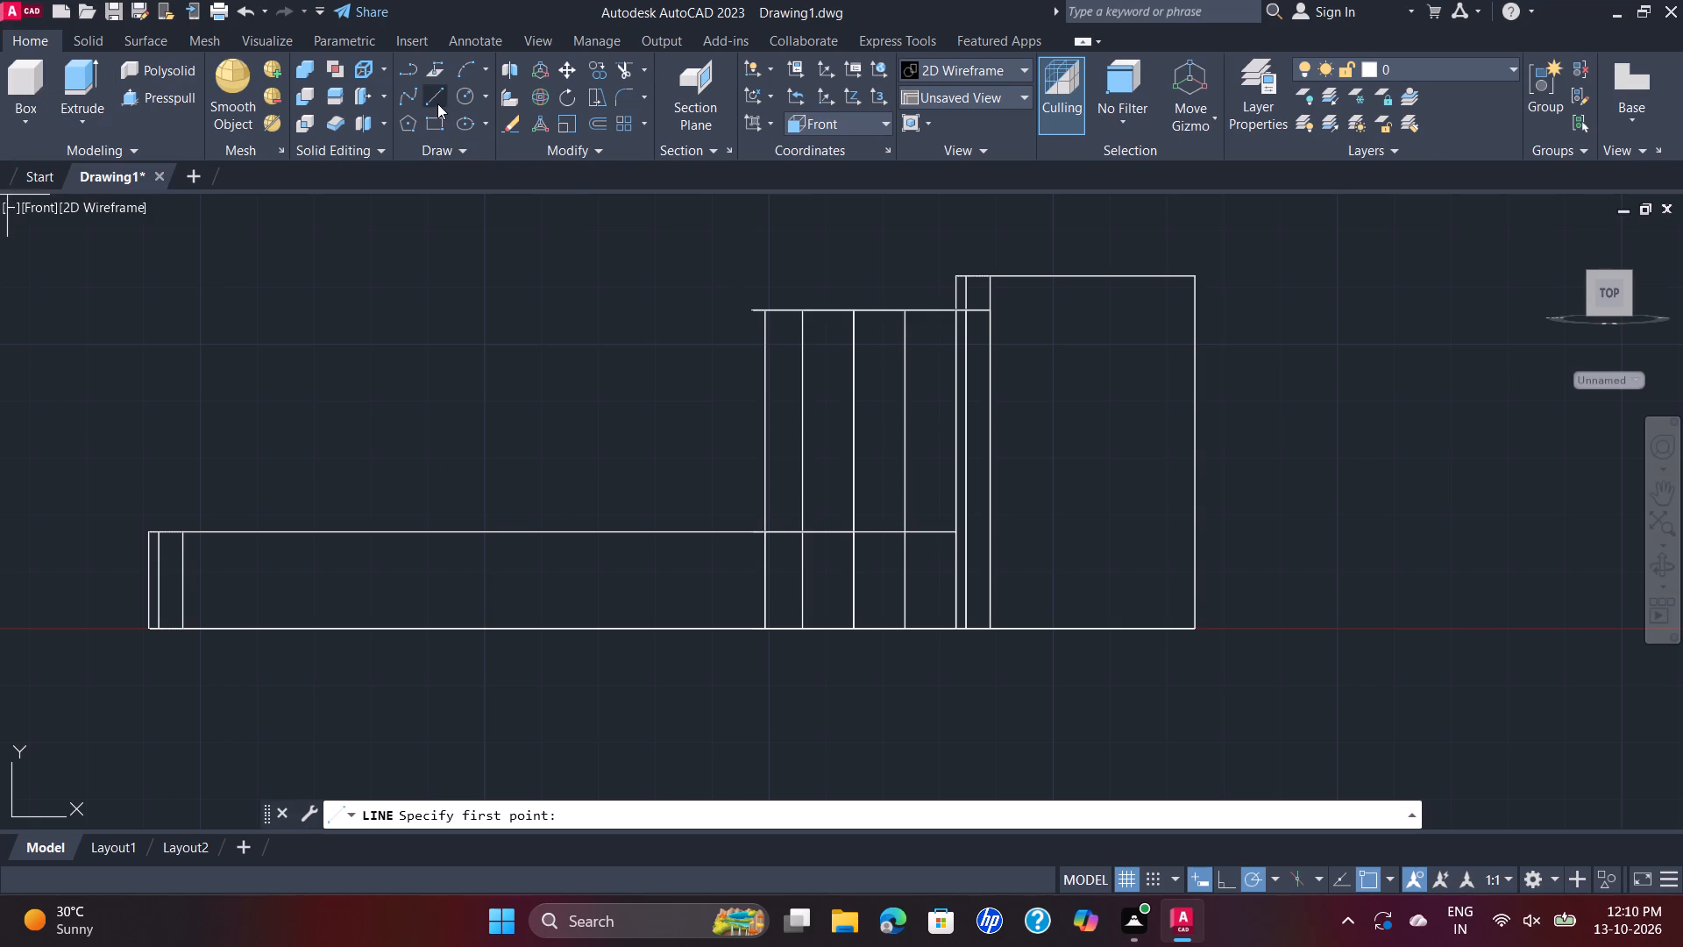
pyautogui.click(850, 533)
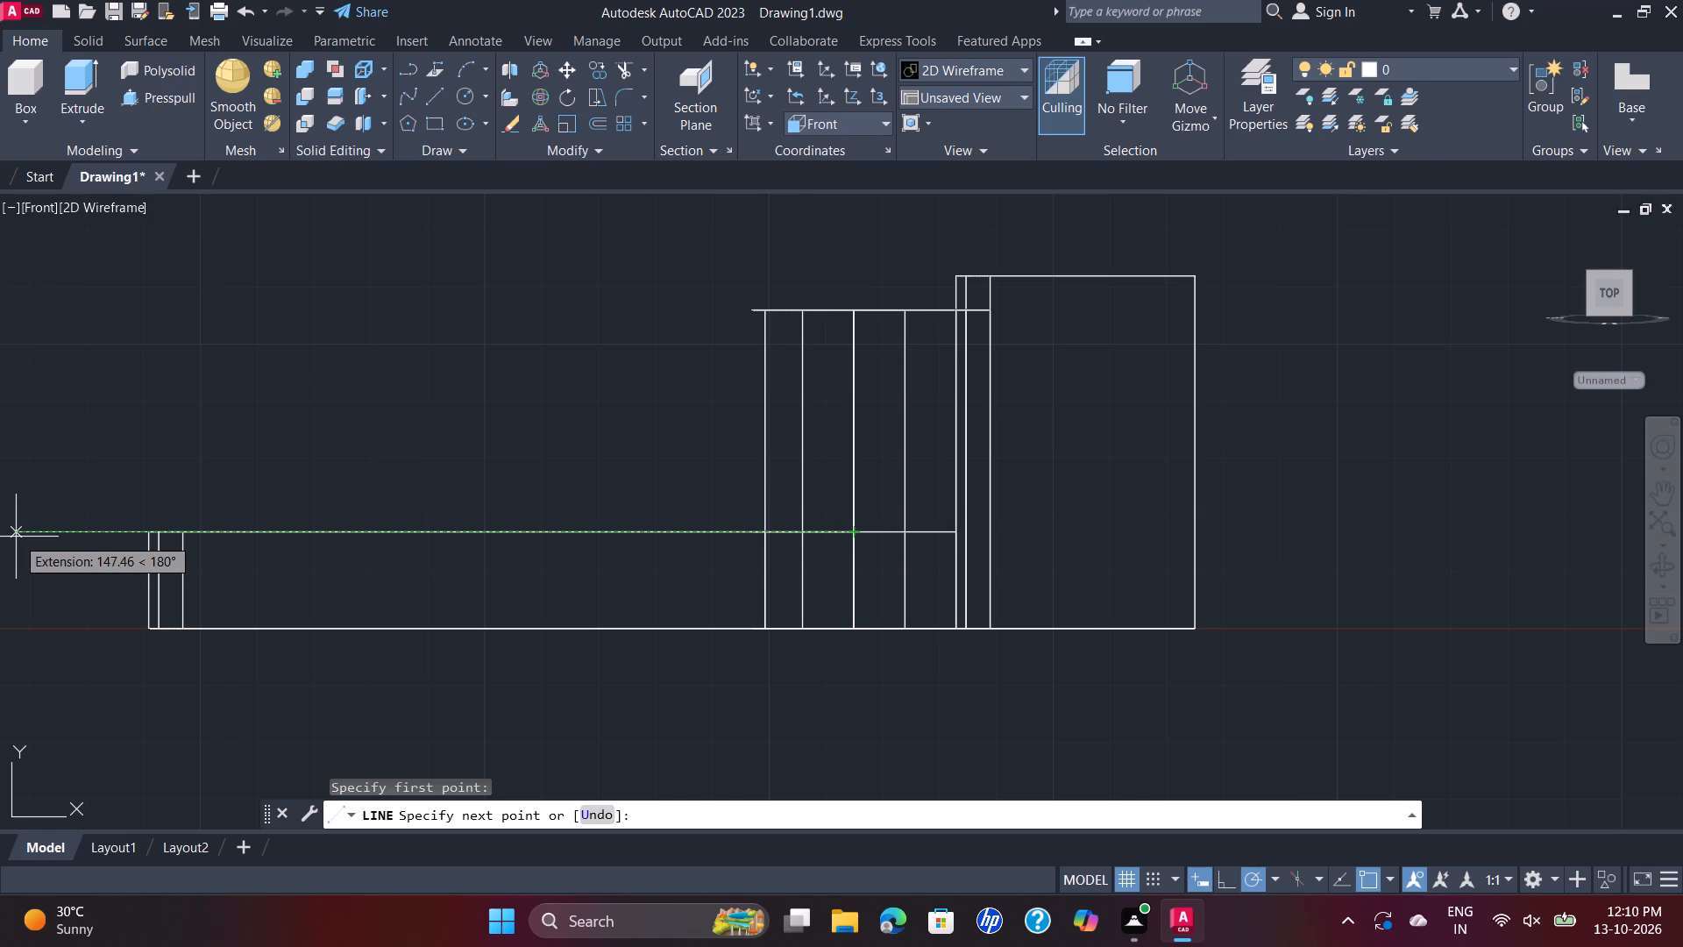
pyautogui.write('80')
pyautogui.press('Return')
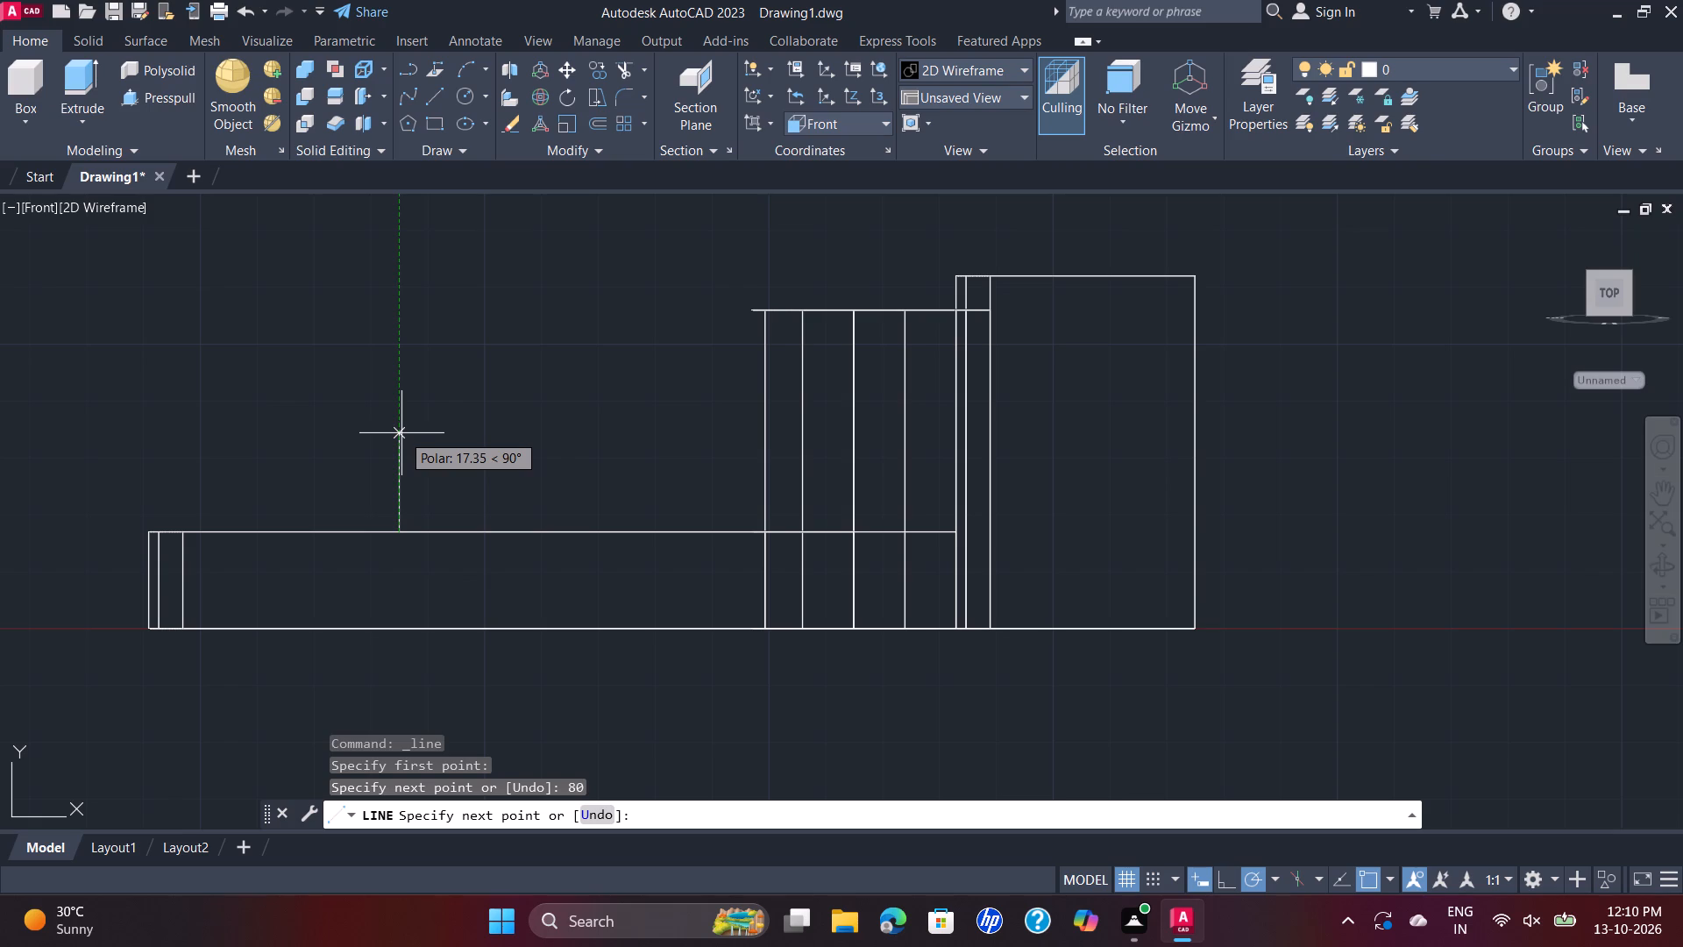
pyautogui.click(401, 433)
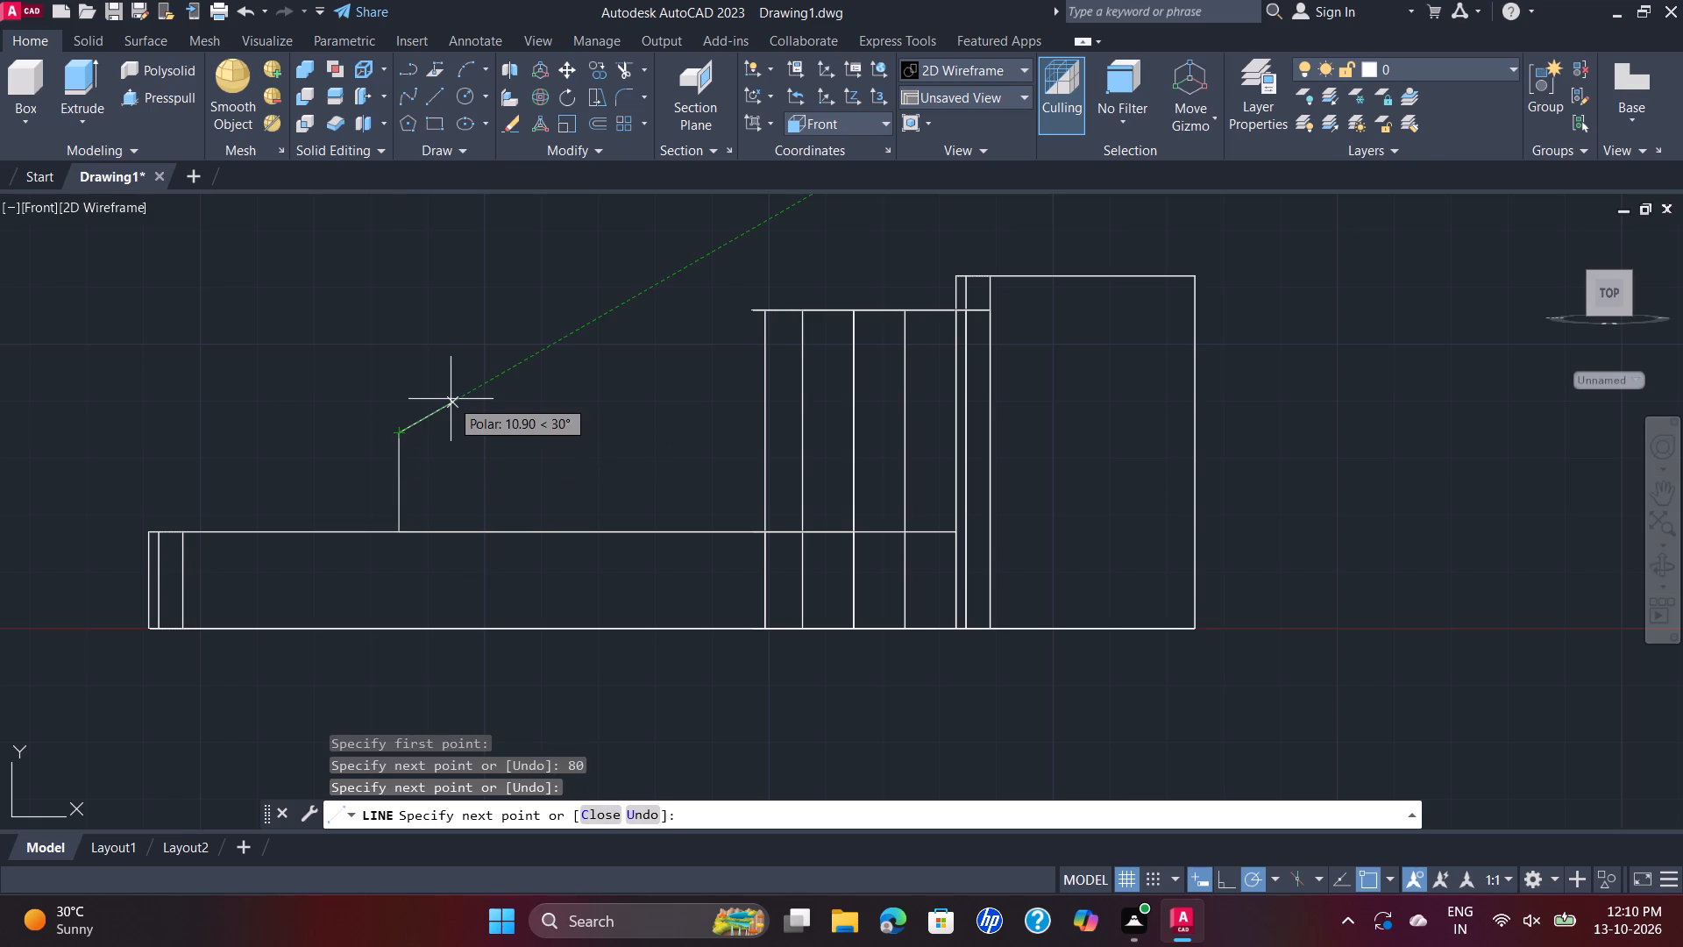
pyautogui.press('Escape')
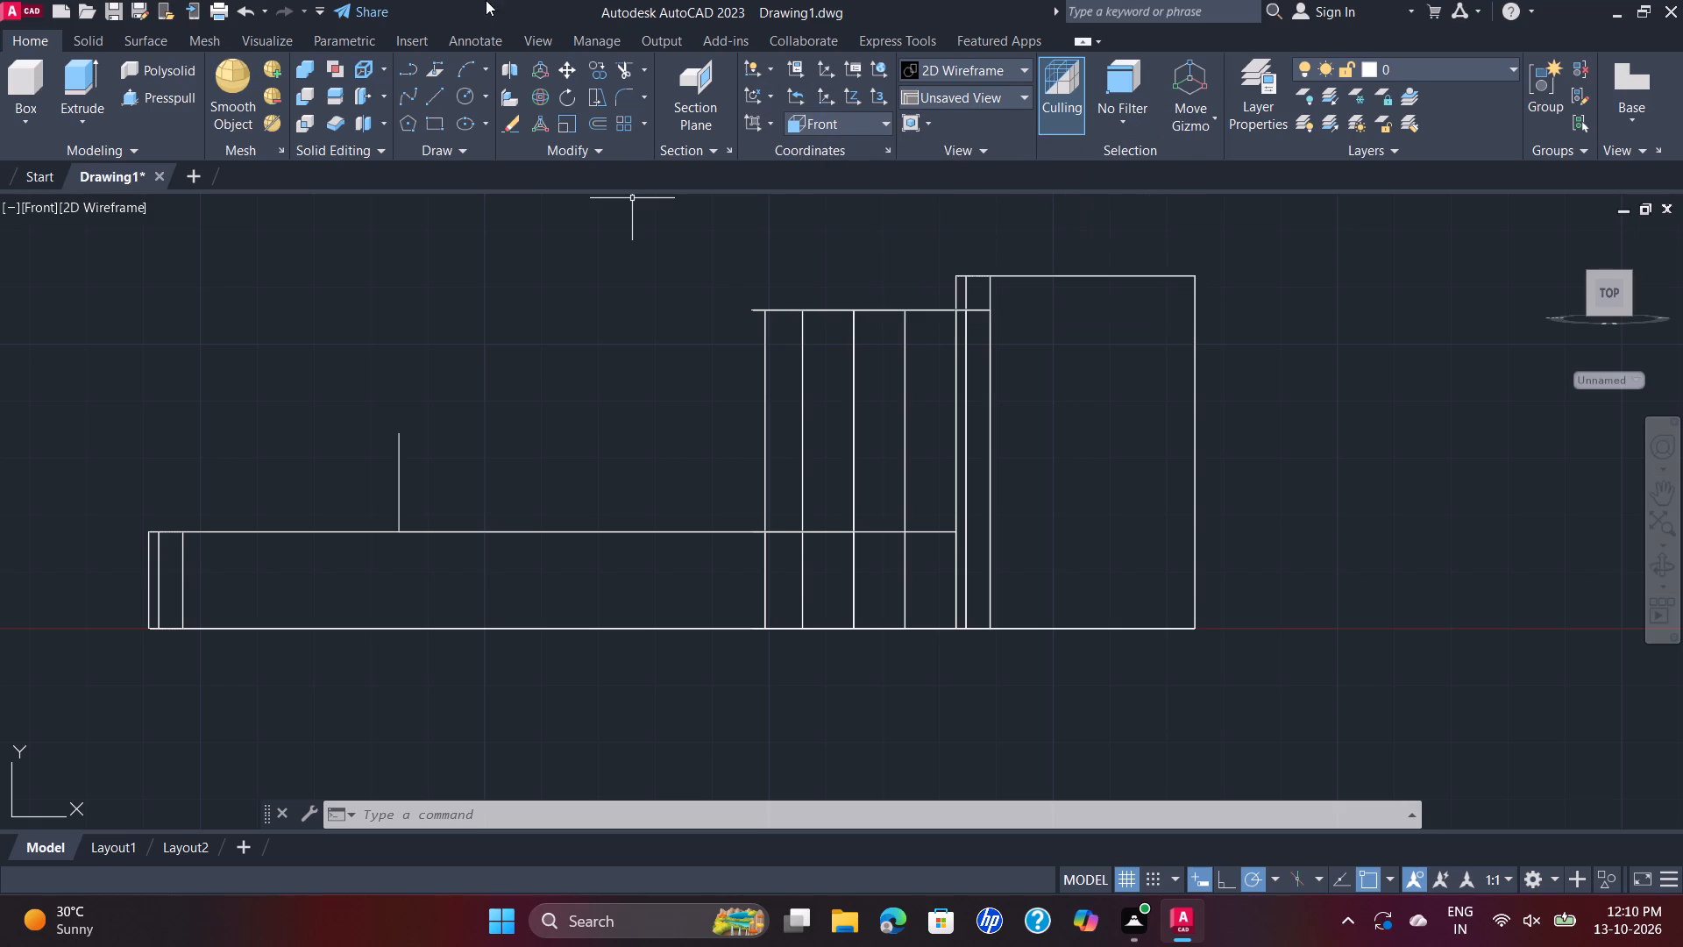
# Draw two concentric circles of radius 10 and 16 mm centred on the lower end of the short vertical line.
pyautogui.click(465, 90)
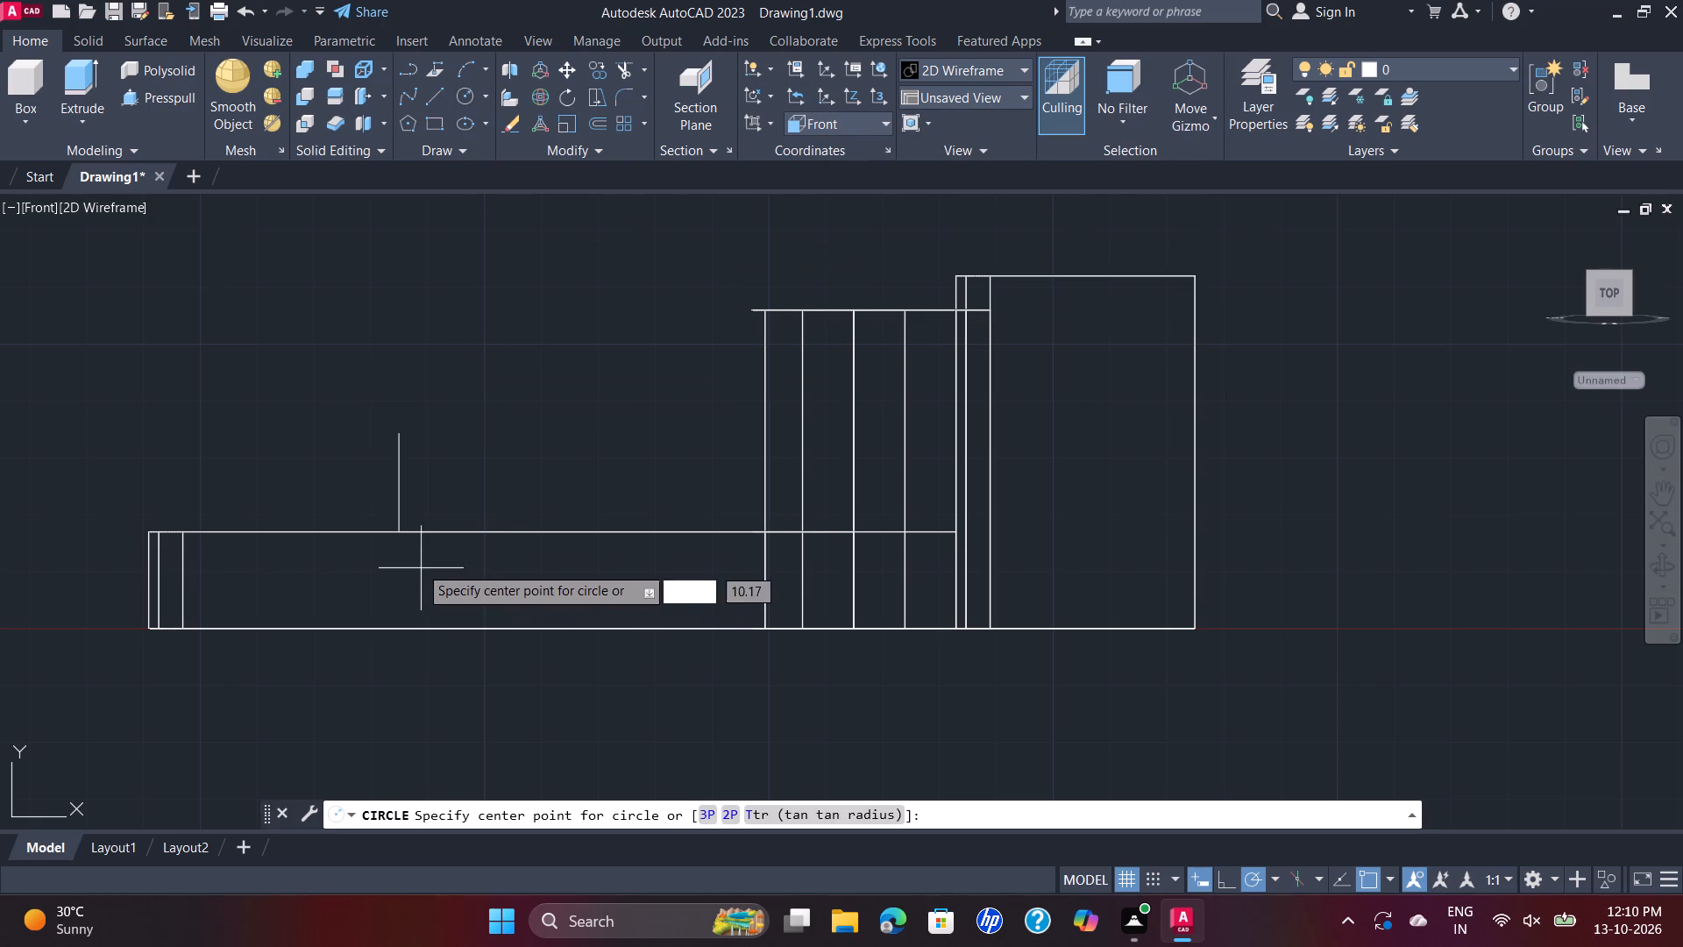
pyautogui.click(399, 529)
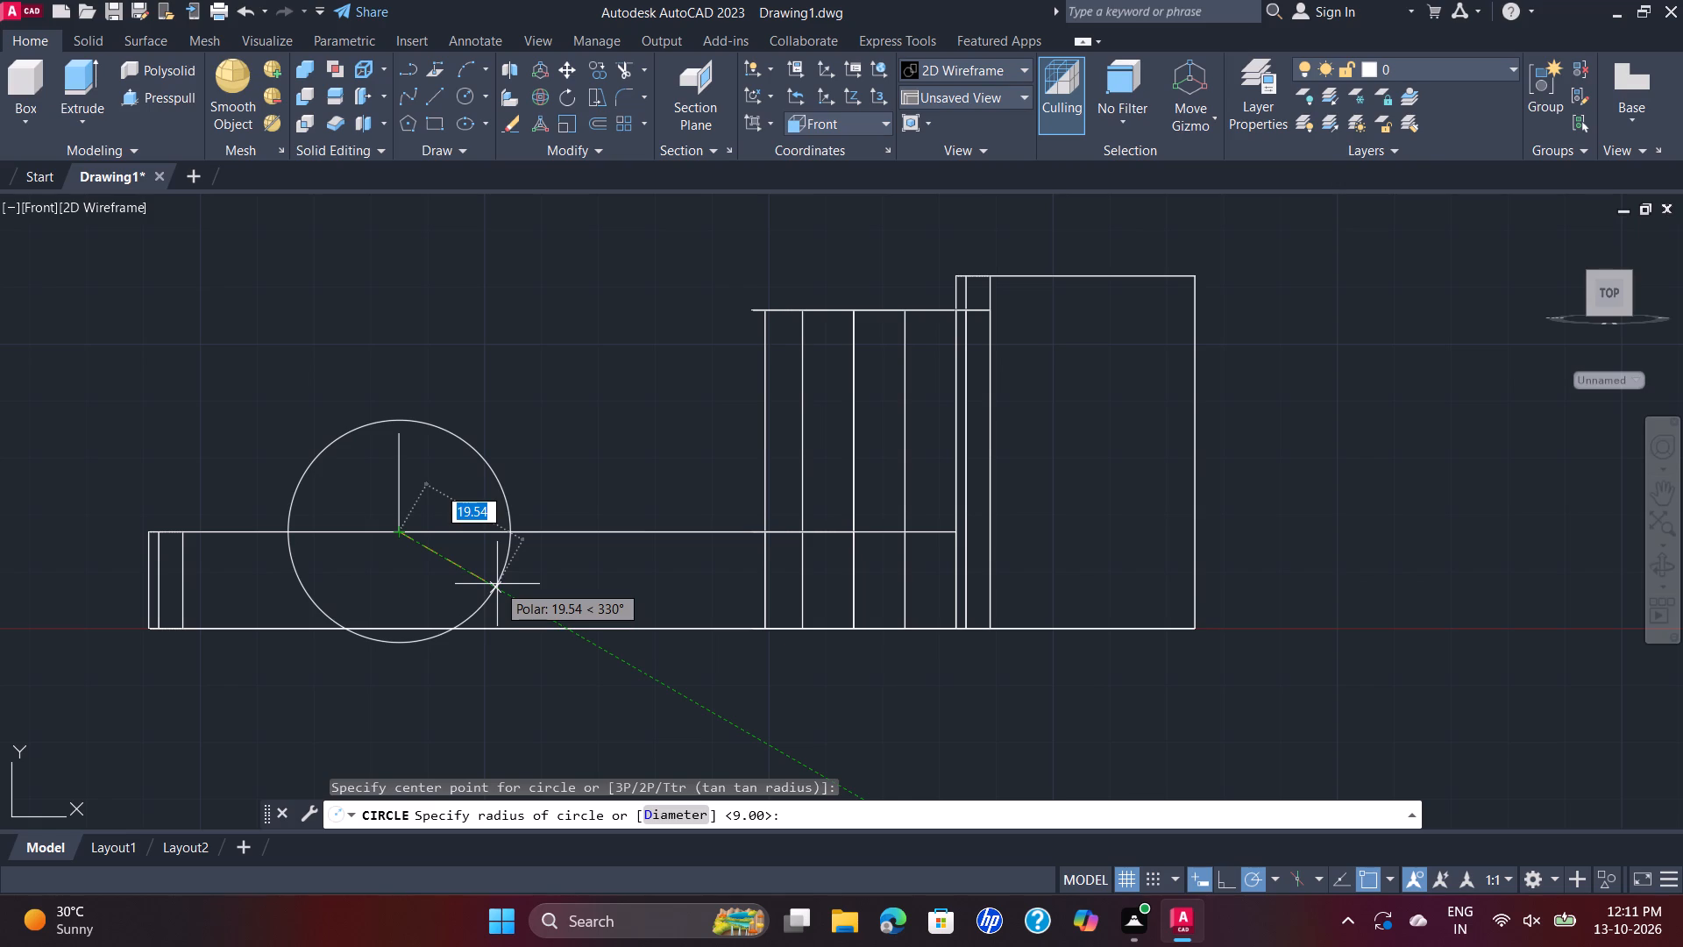
pyautogui.write('10')
pyautogui.press('Return')
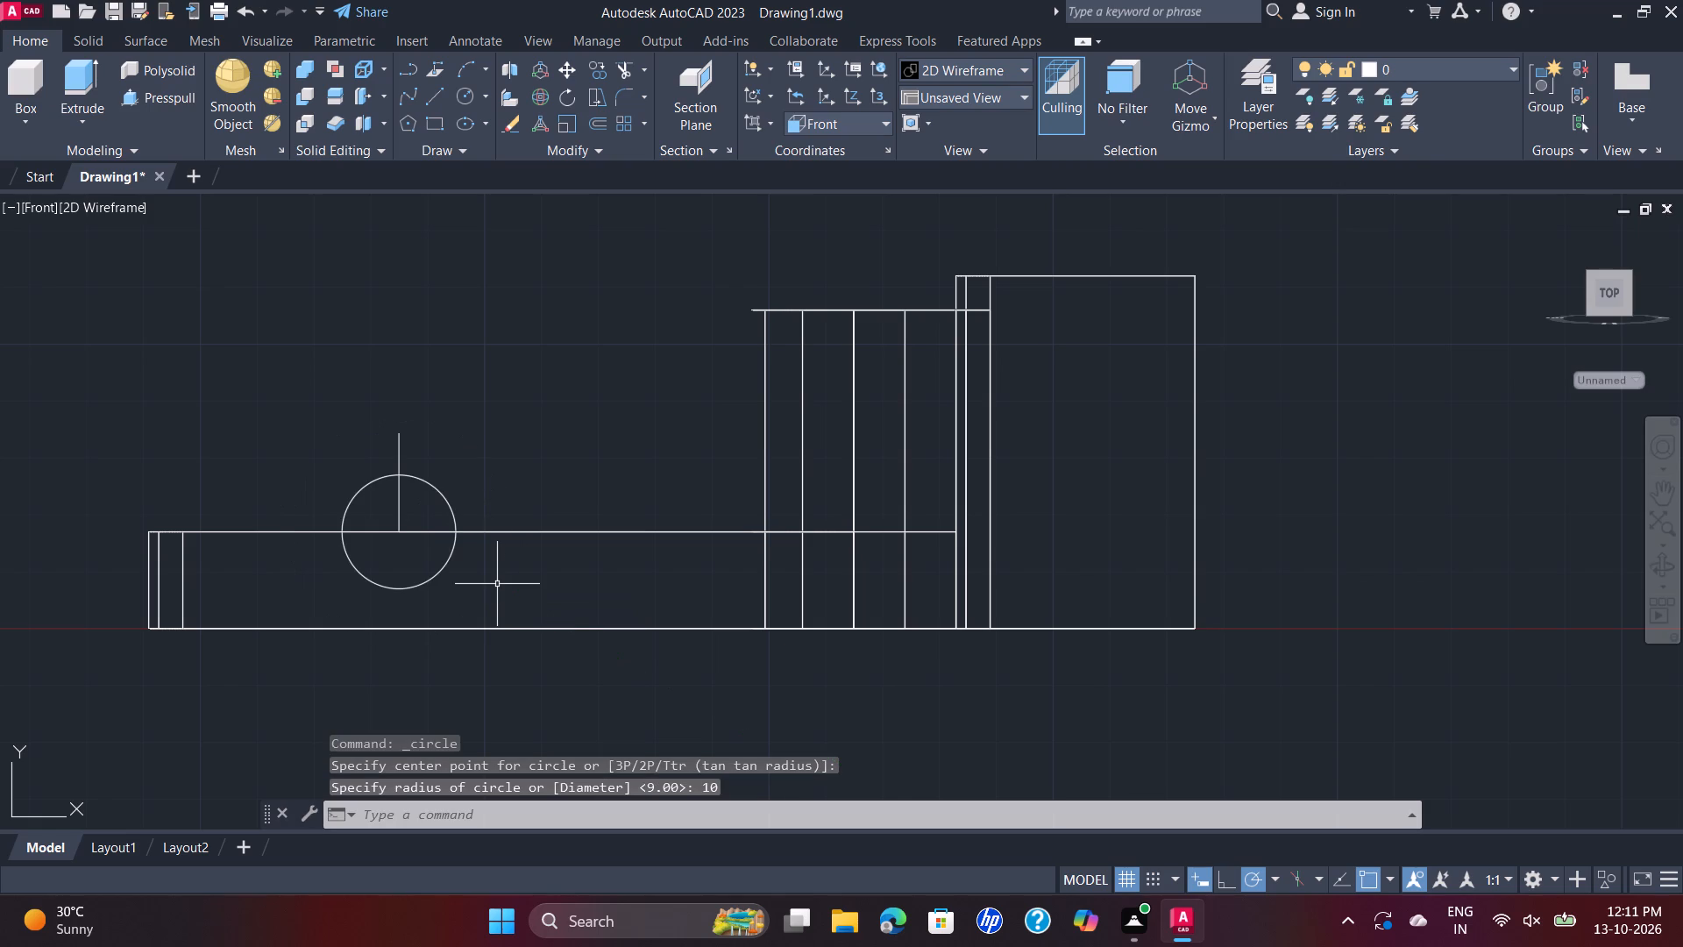
pyautogui.press('space')
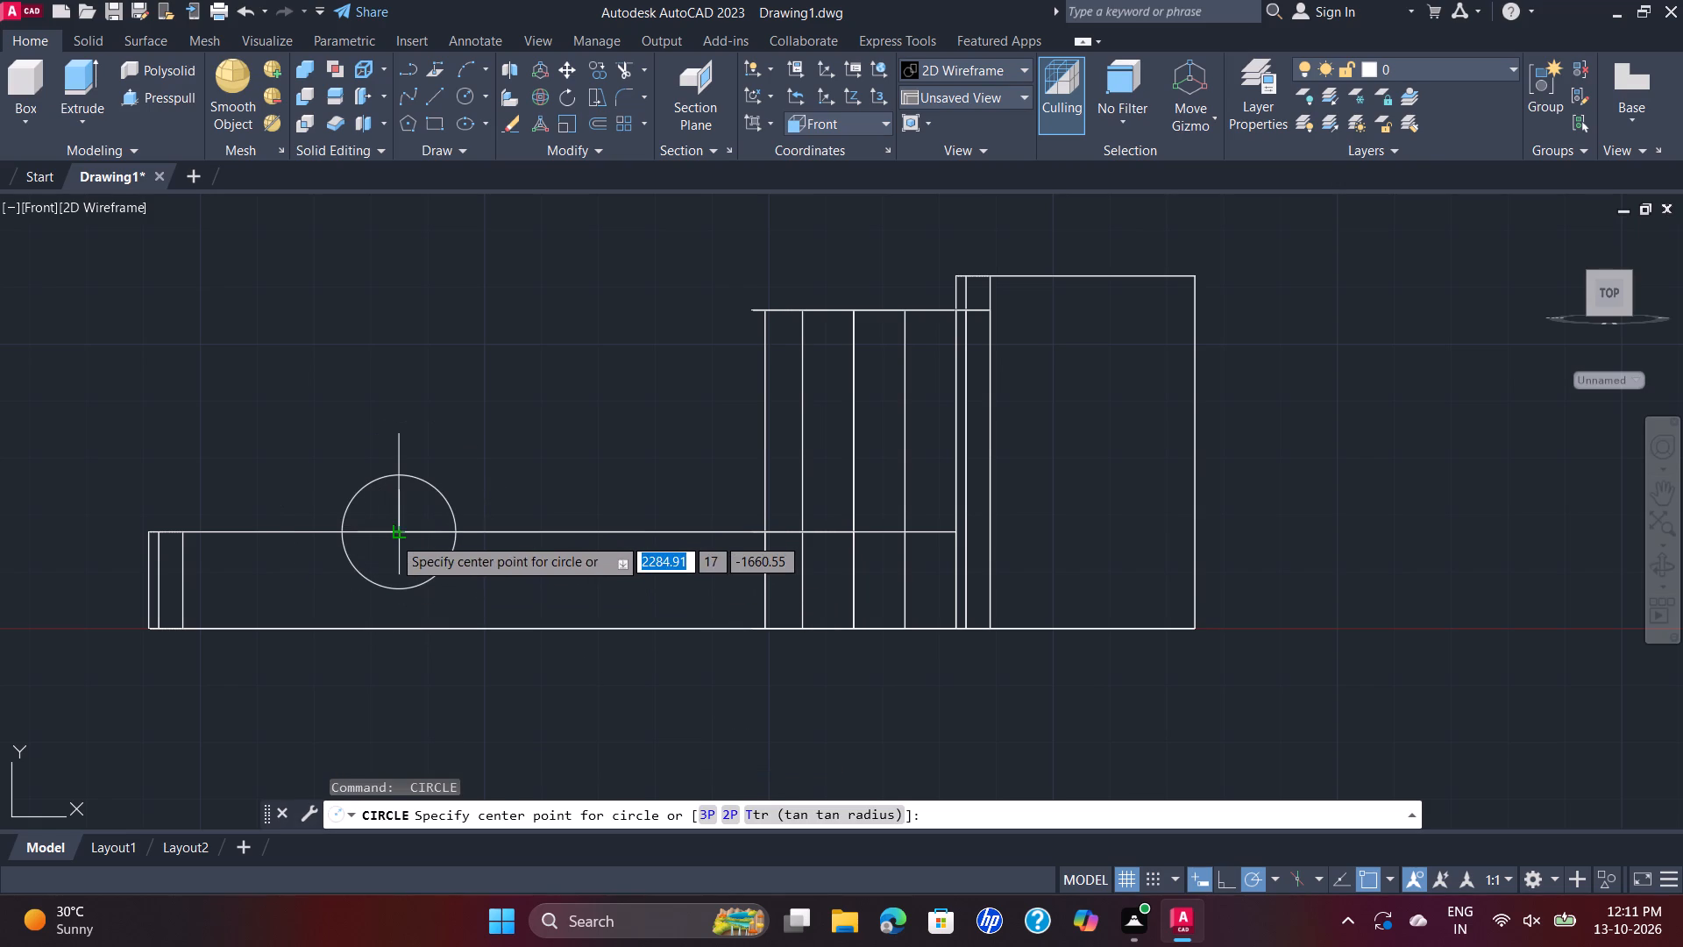
pyautogui.click(399, 530)
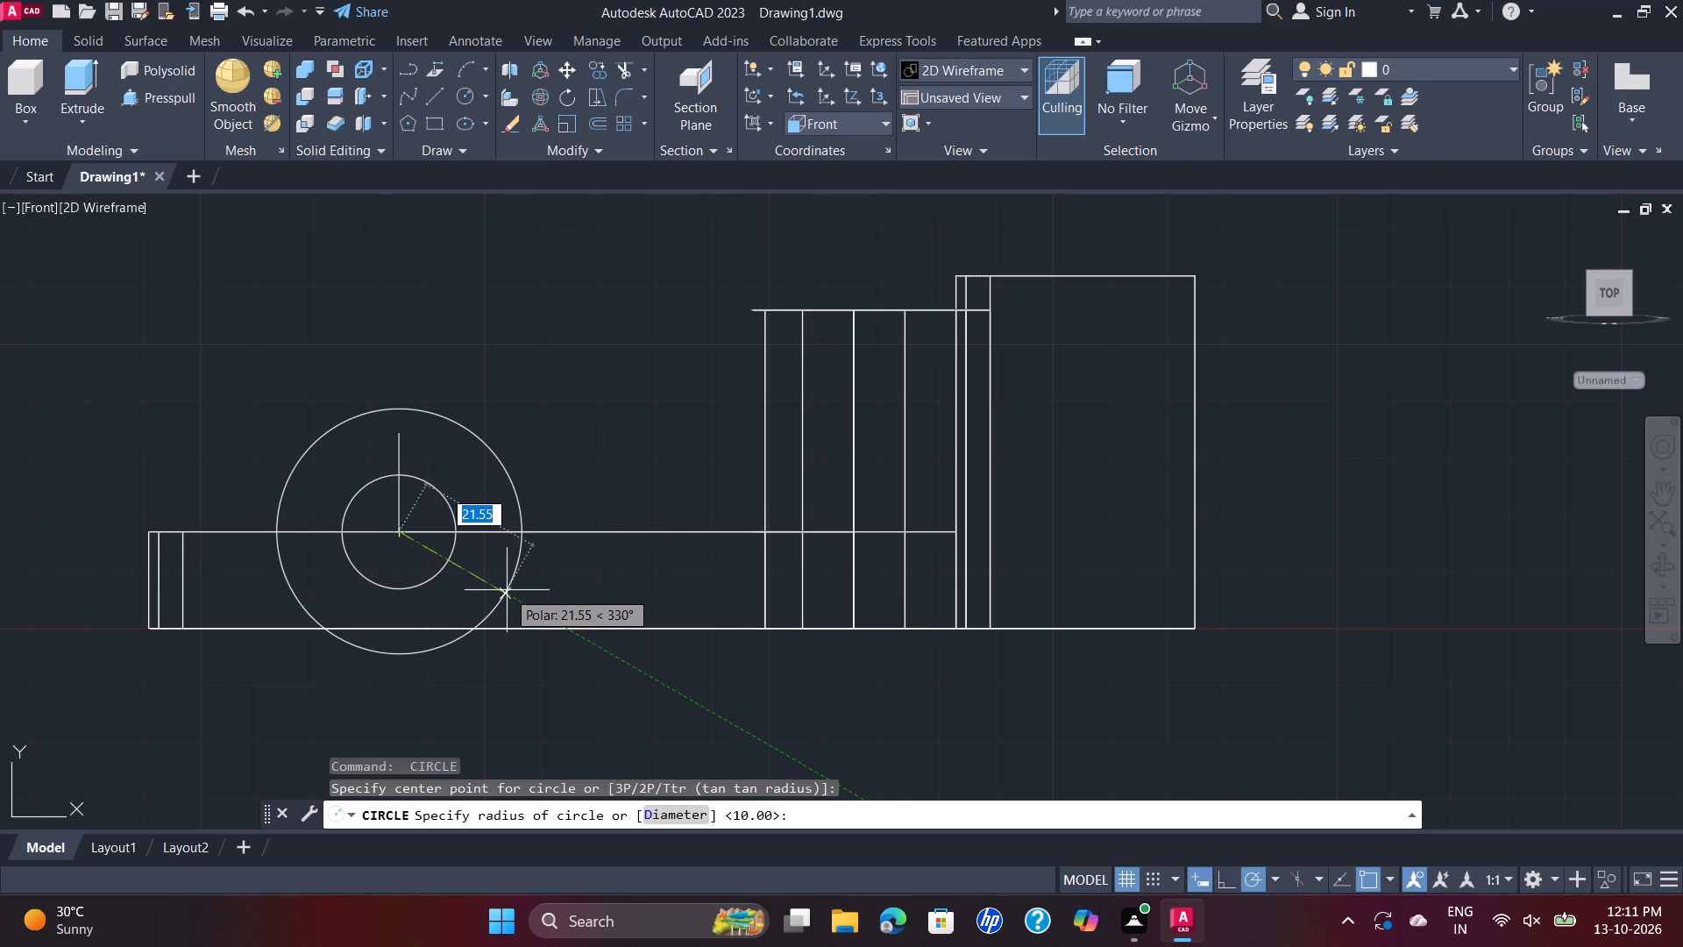
pyautogui.write('16')
pyautogui.press('Return')
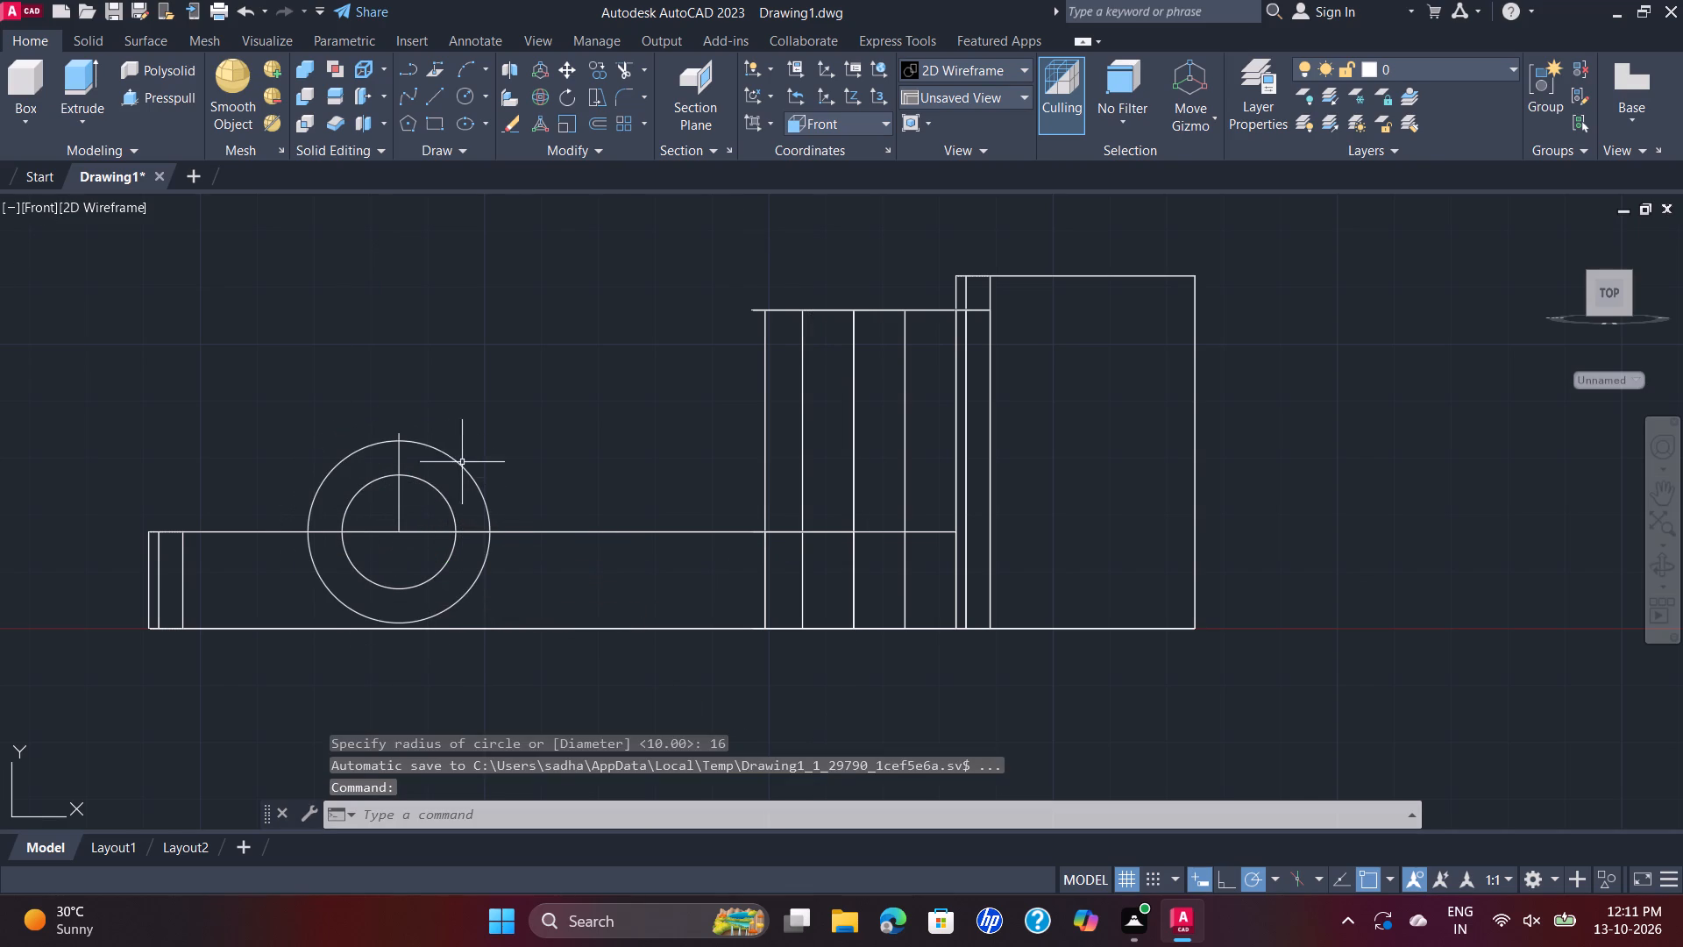
# Add two more circles of radius 27 and 35 mm on the same centre as the existing circles.
pyautogui.press('space')
pyautogui.click(394, 531)
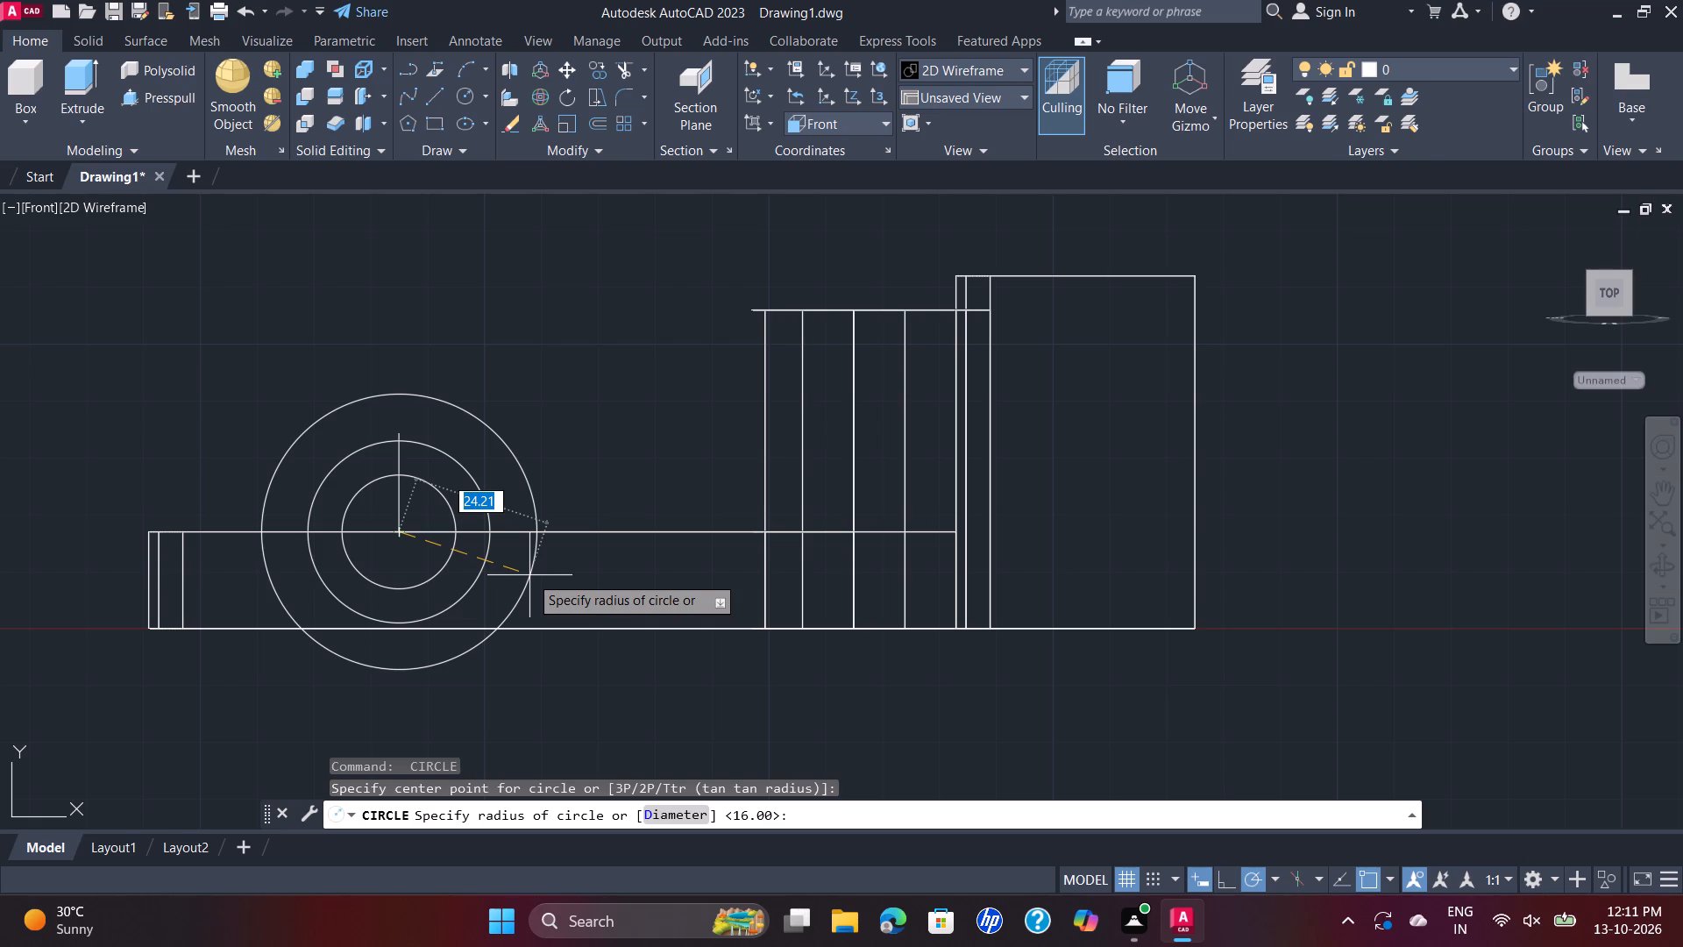
pyautogui.write('27')
pyautogui.press('Return')
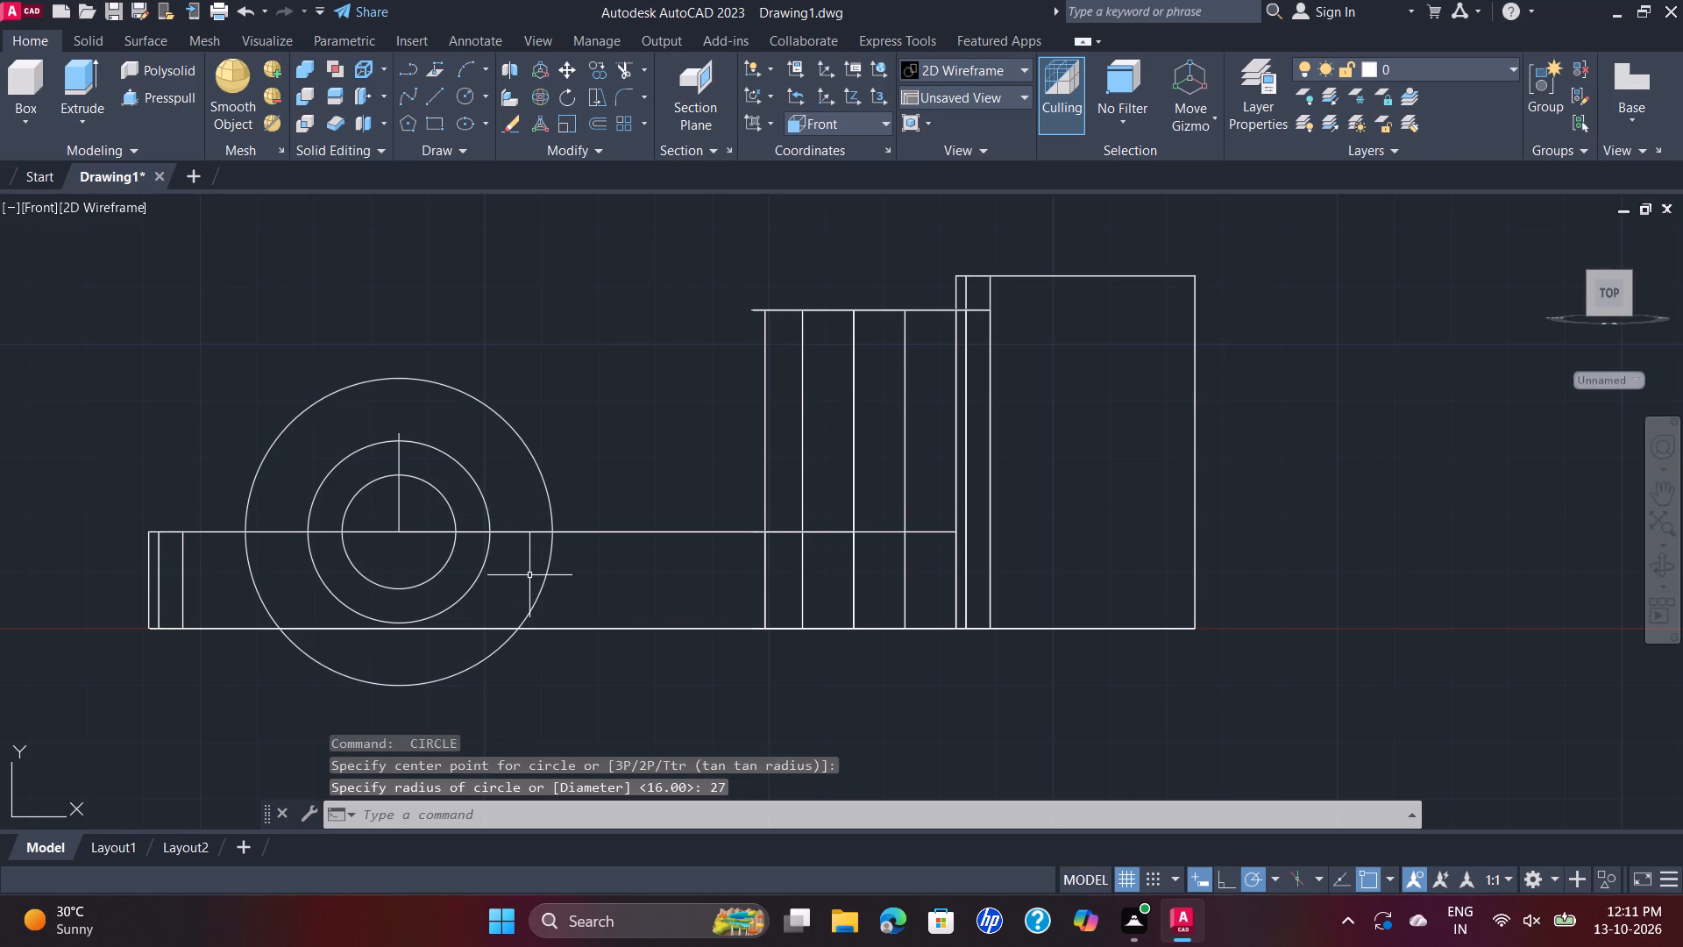
pyautogui.press('space')
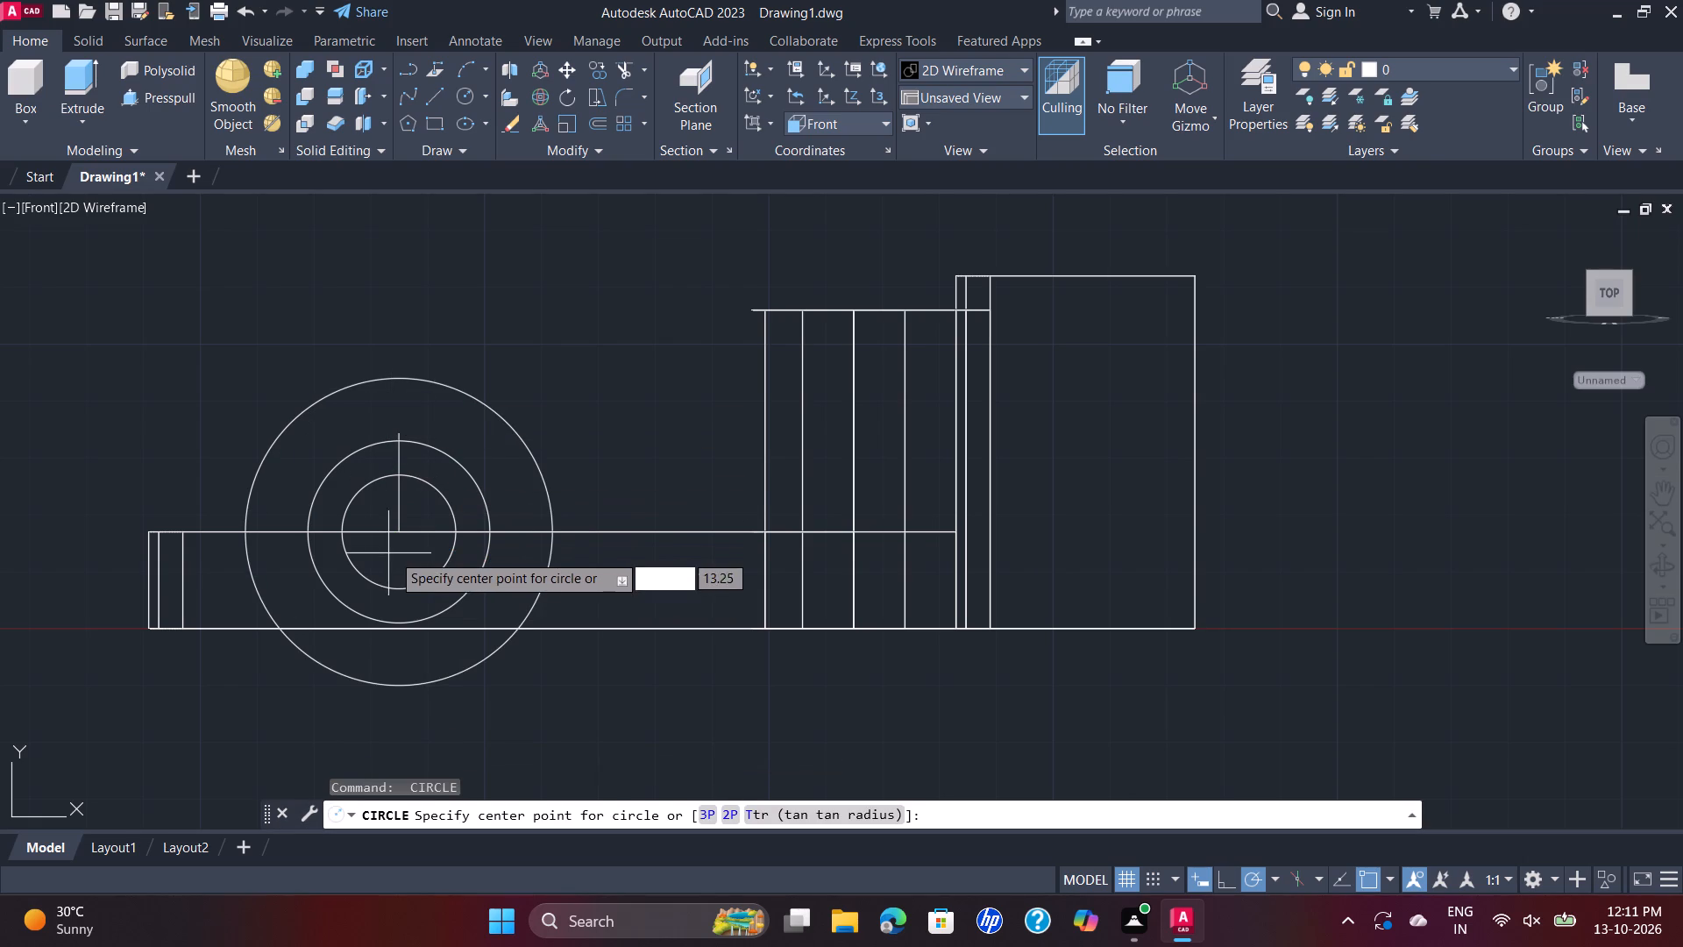
pyautogui.click(403, 530)
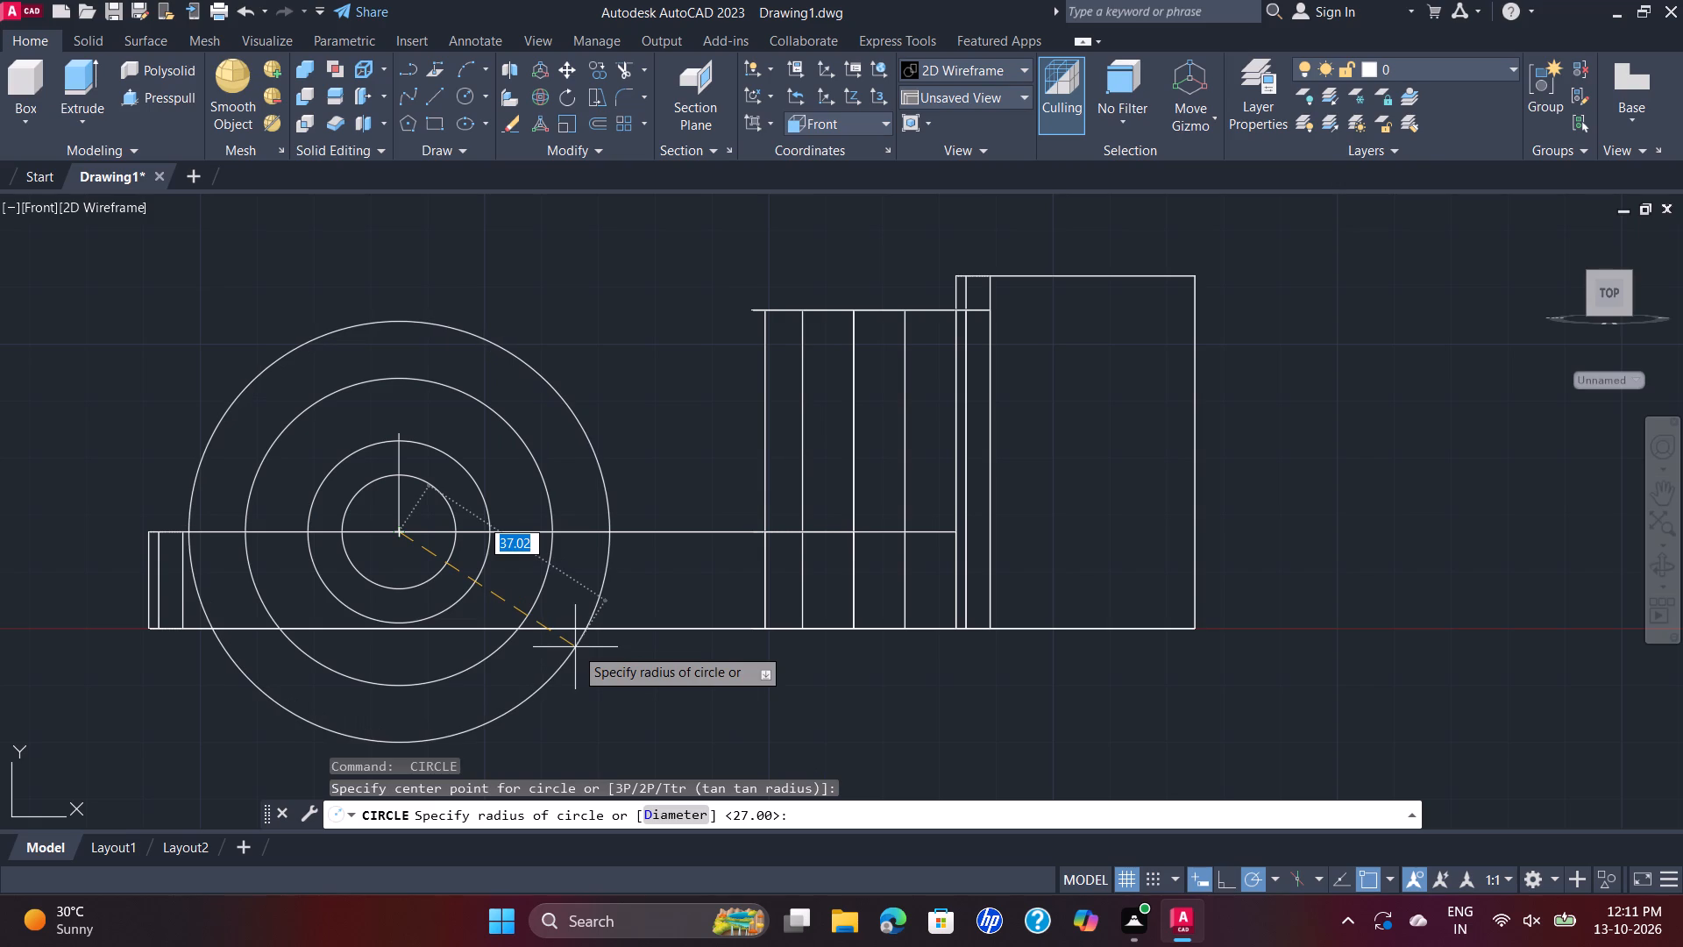
pyautogui.write('35')
pyautogui.press('Return')
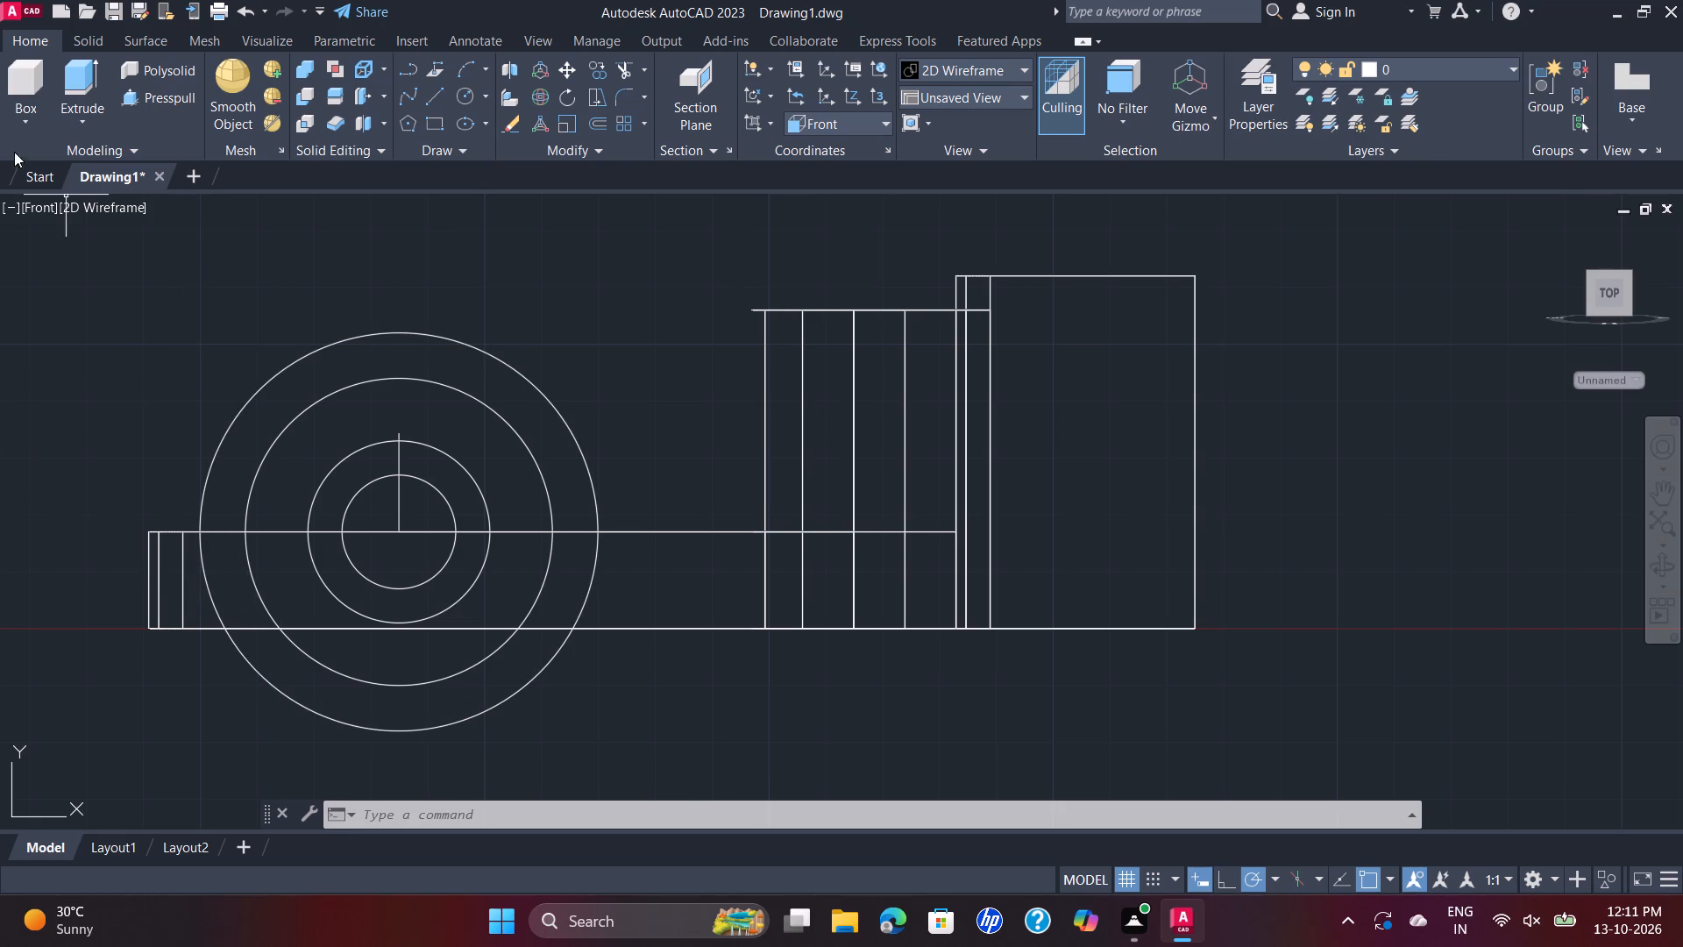
# In the SW Isometric view, erase the two construction lines that located the circles' centre.
pyautogui.click(25, 204)
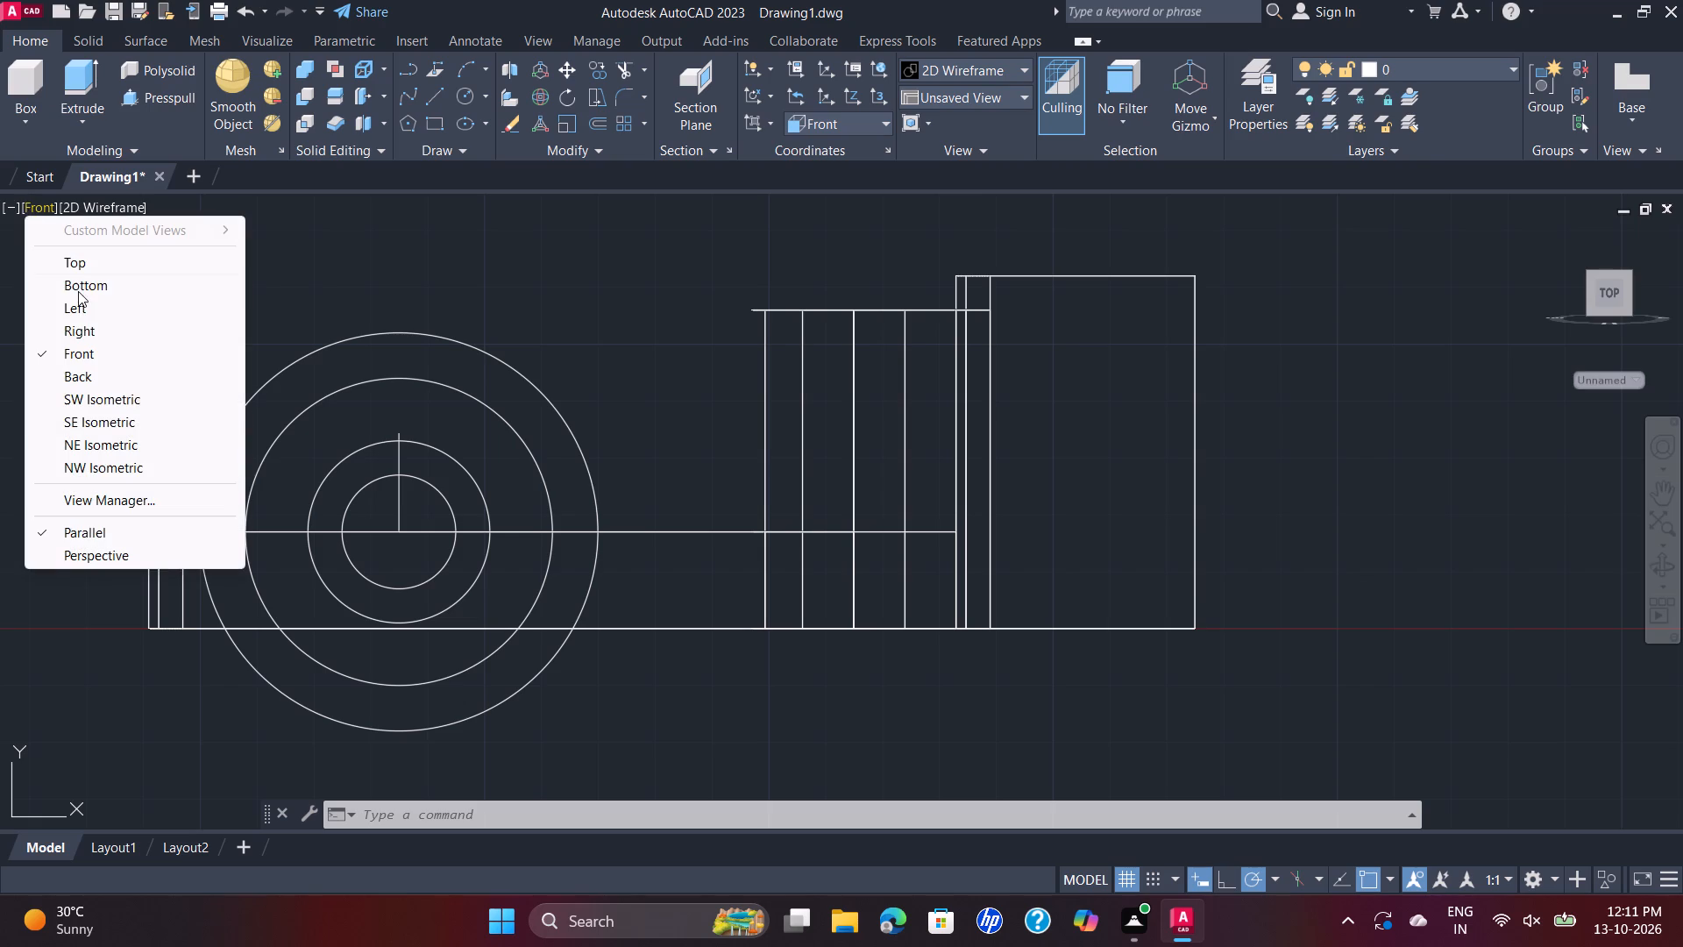
pyautogui.click(130, 394)
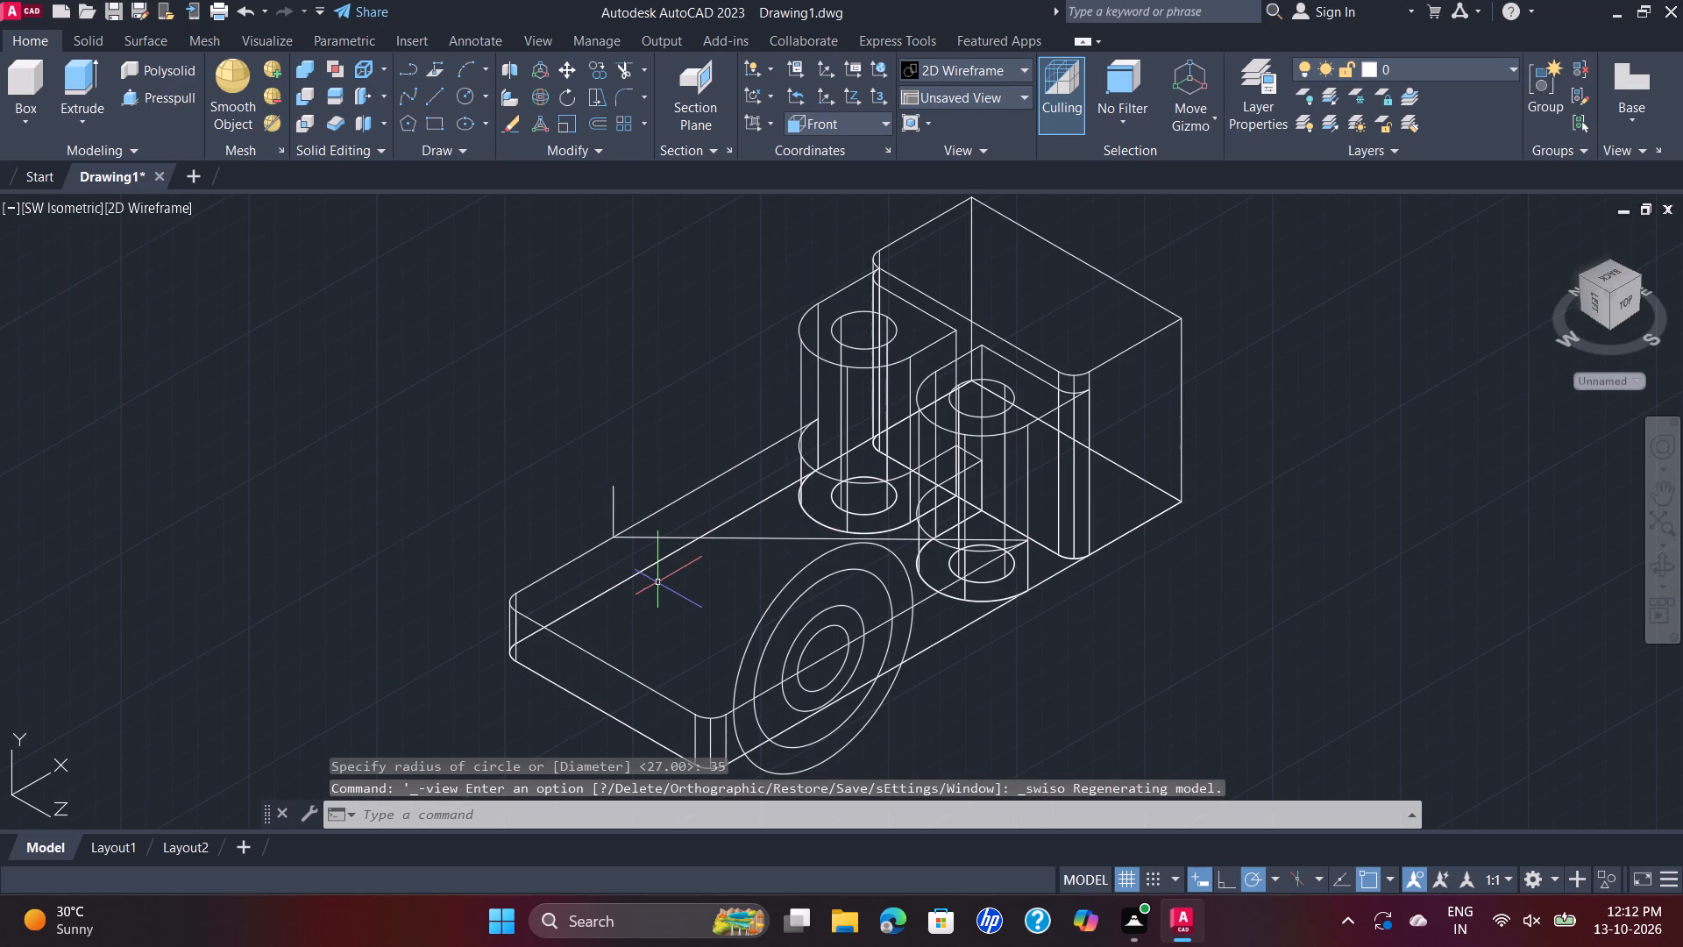
pyautogui.click(709, 538)
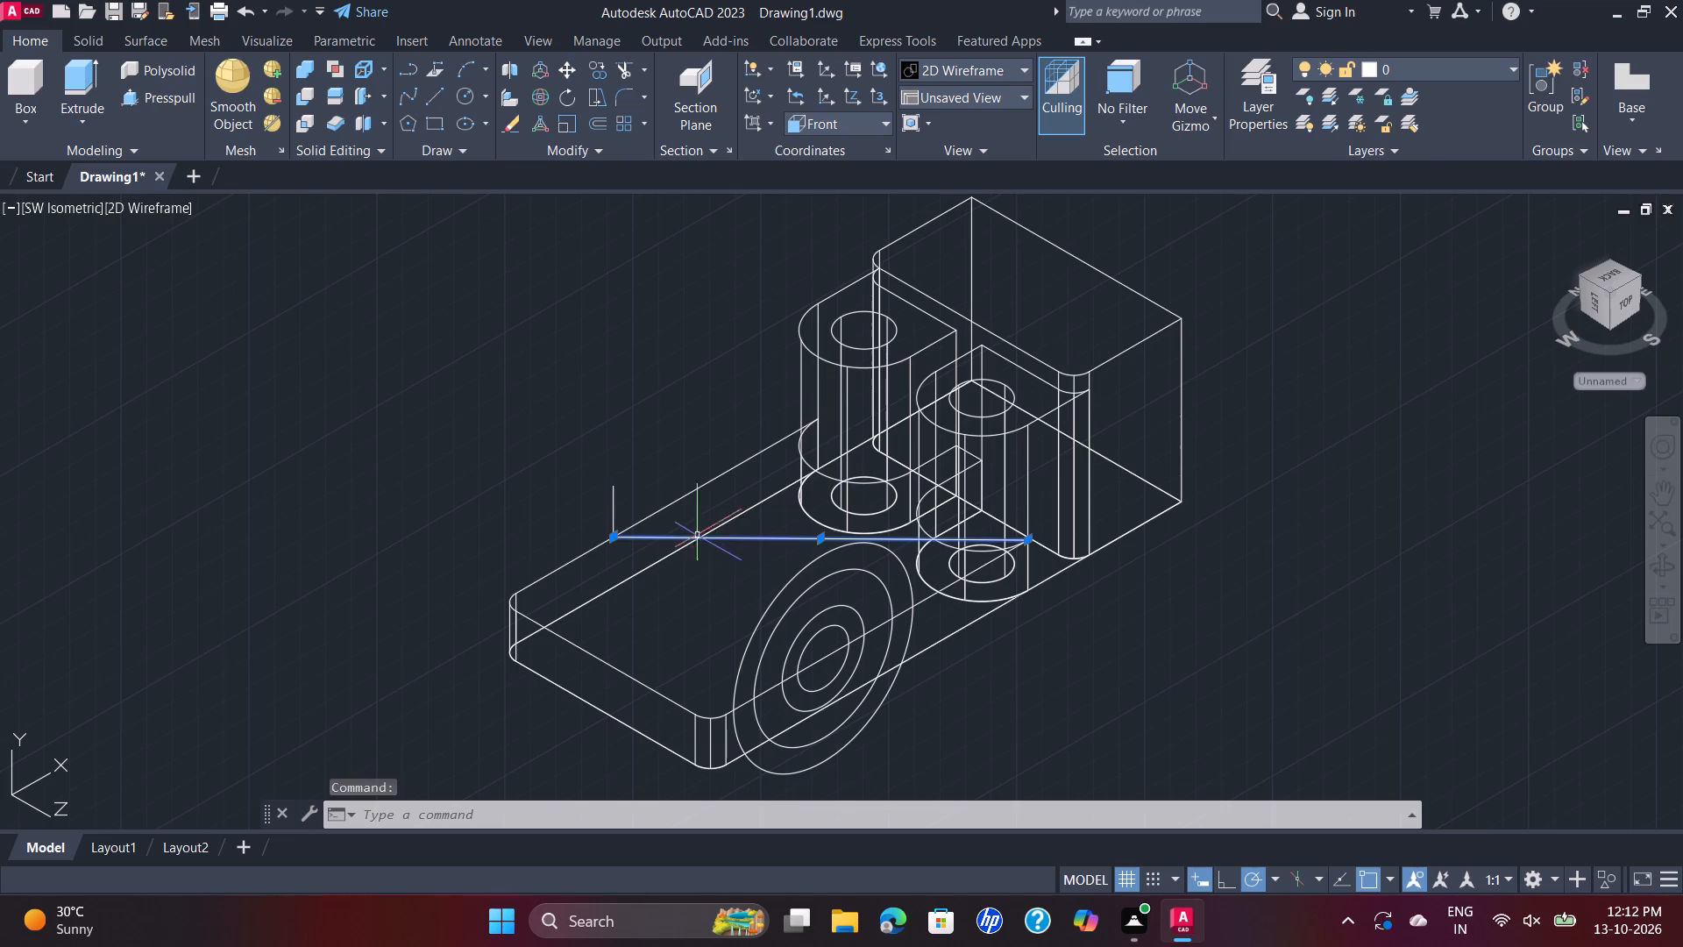
pyautogui.click(613, 502)
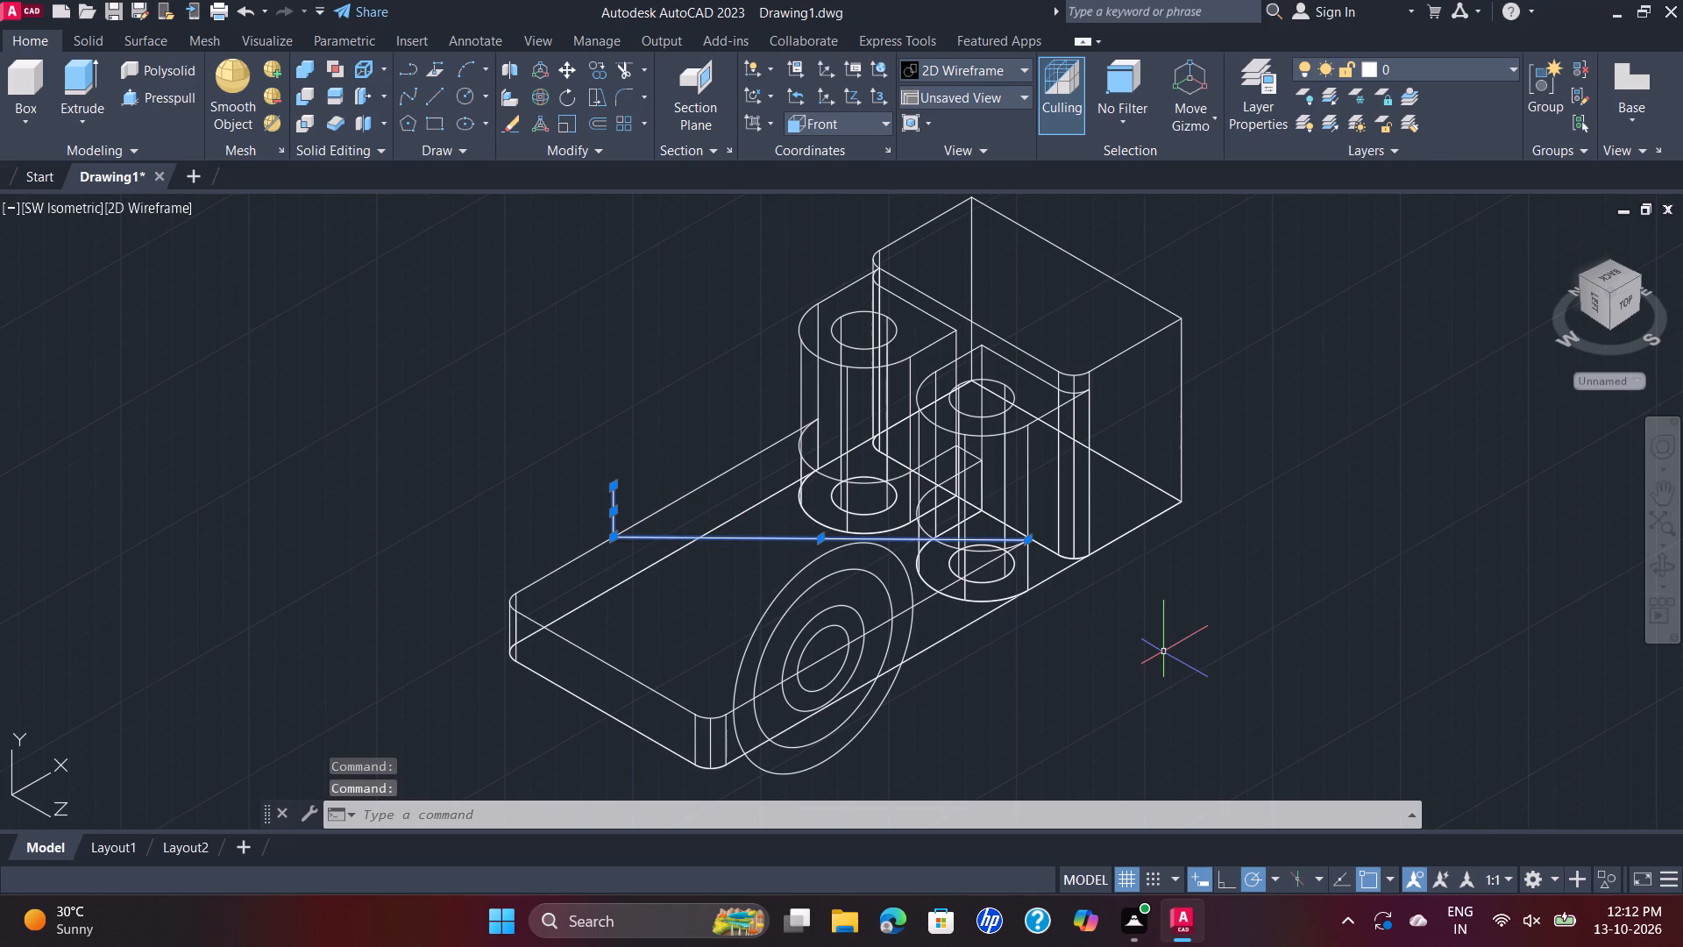
pyautogui.press('Delete')
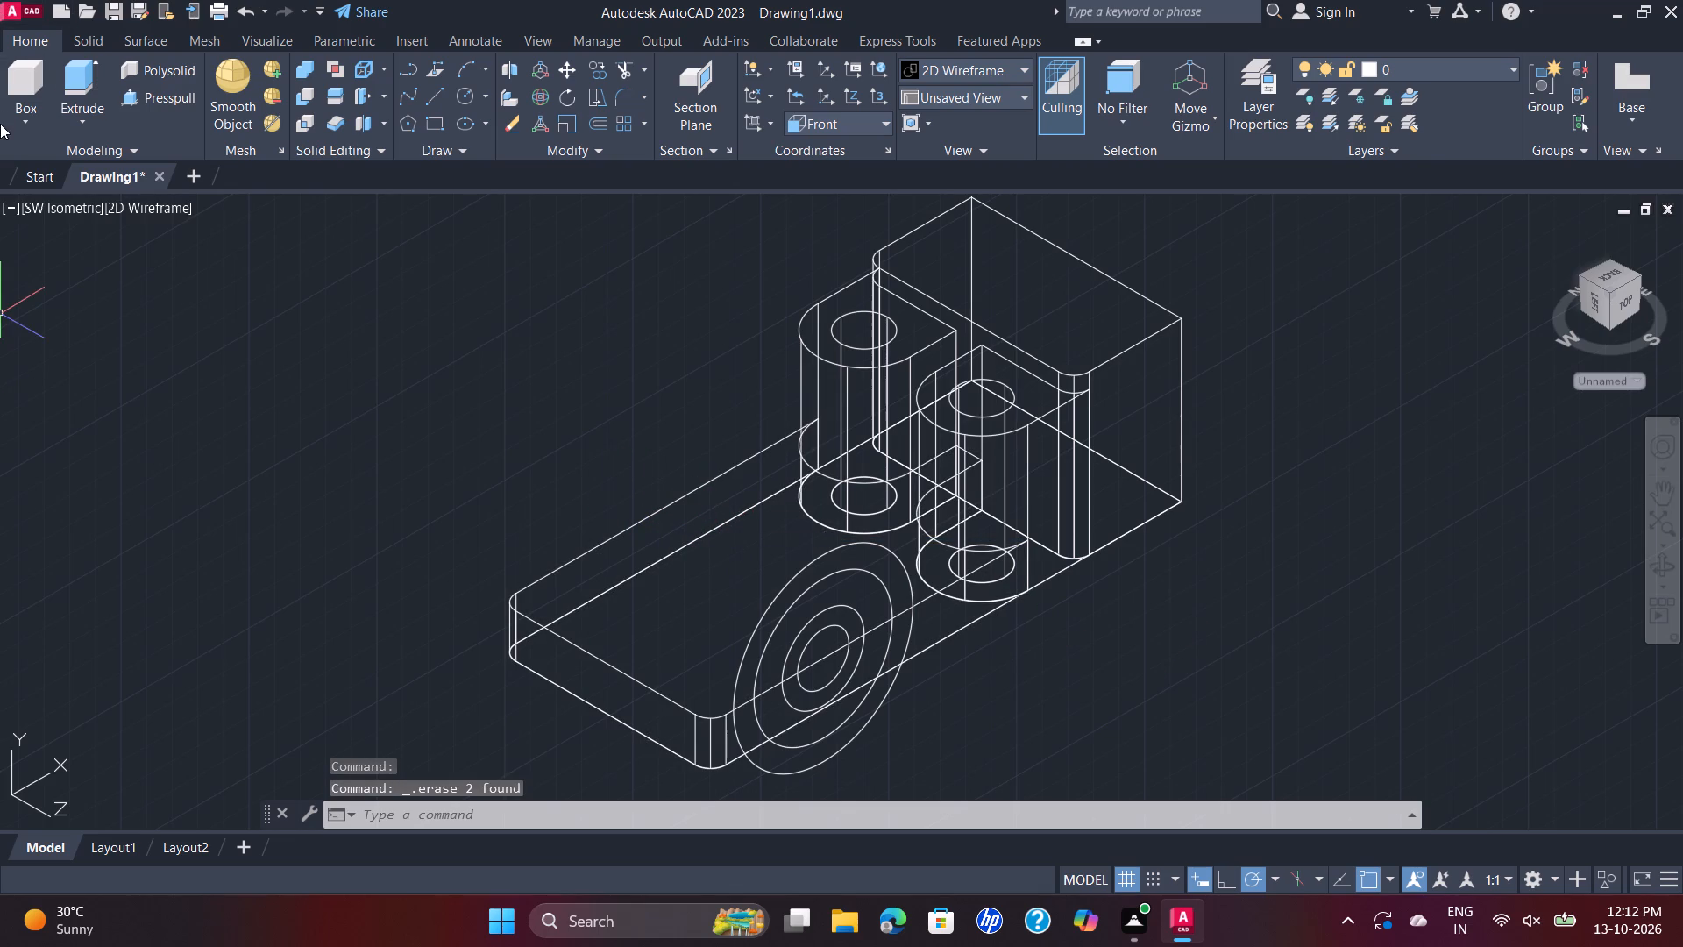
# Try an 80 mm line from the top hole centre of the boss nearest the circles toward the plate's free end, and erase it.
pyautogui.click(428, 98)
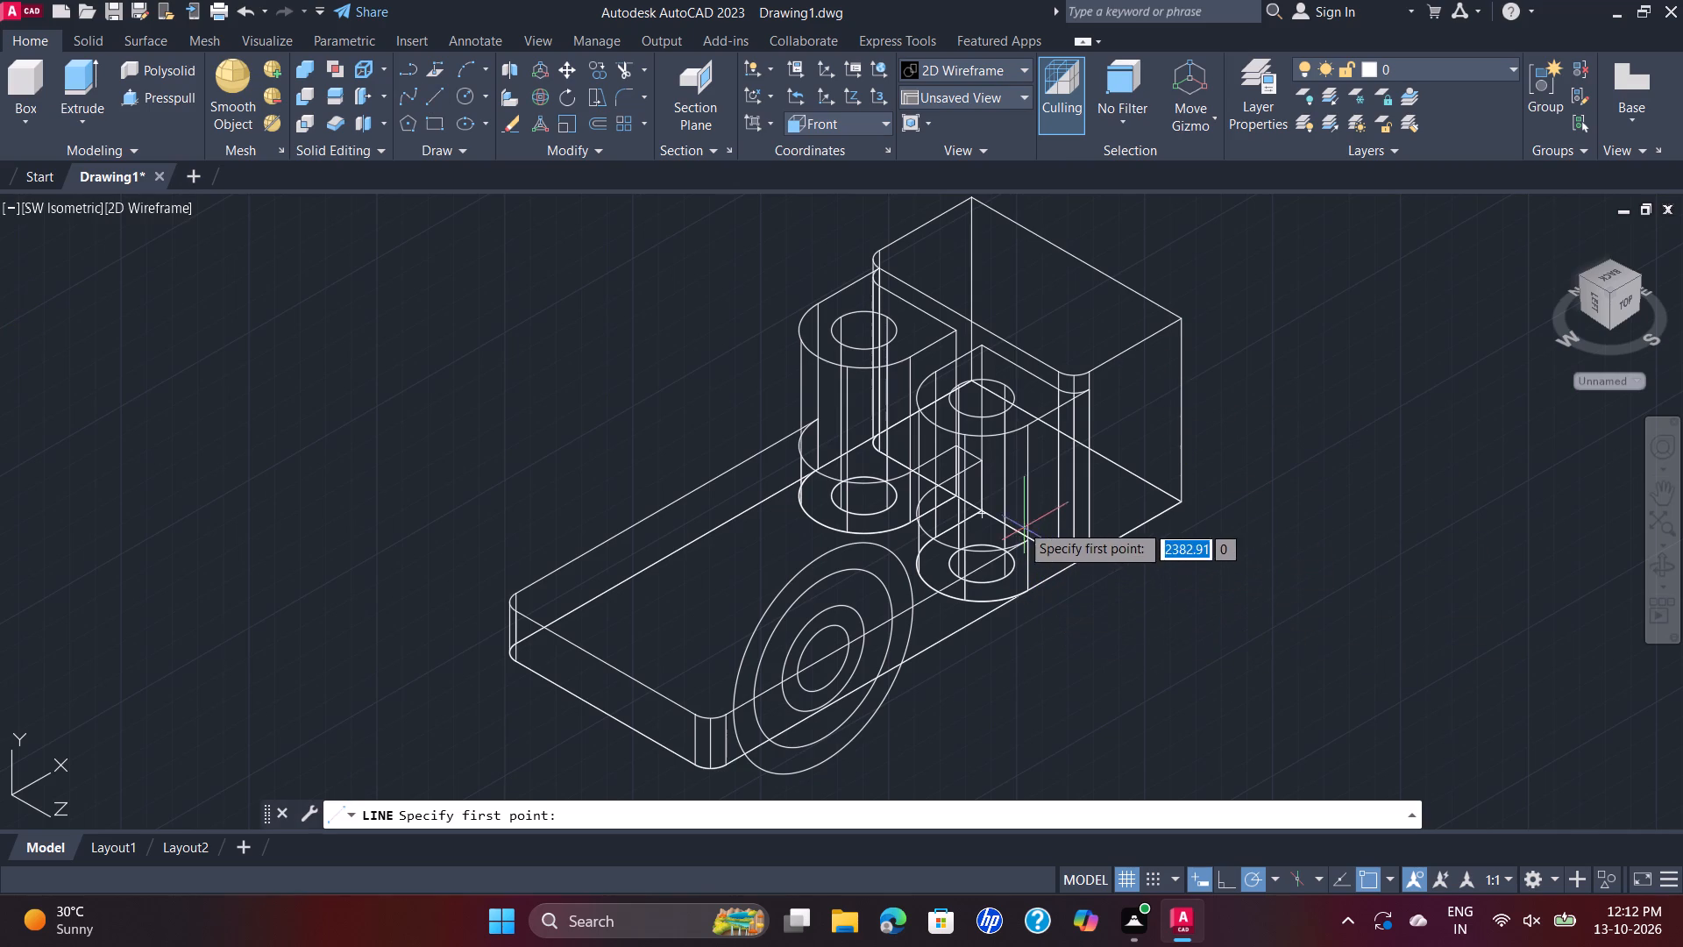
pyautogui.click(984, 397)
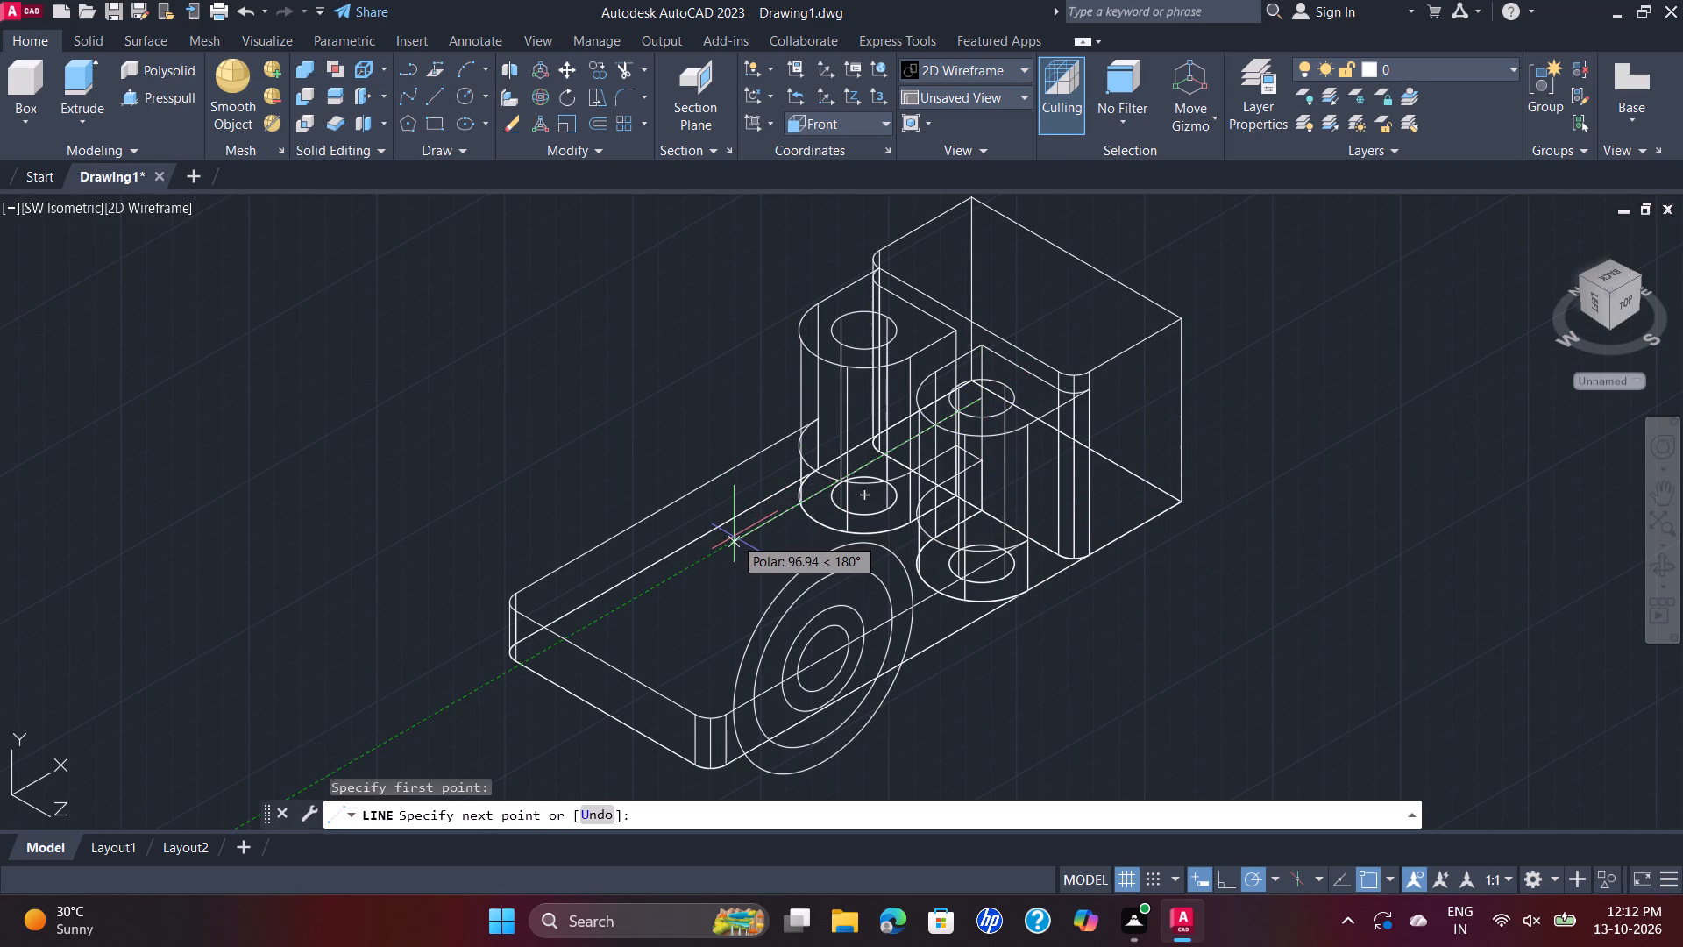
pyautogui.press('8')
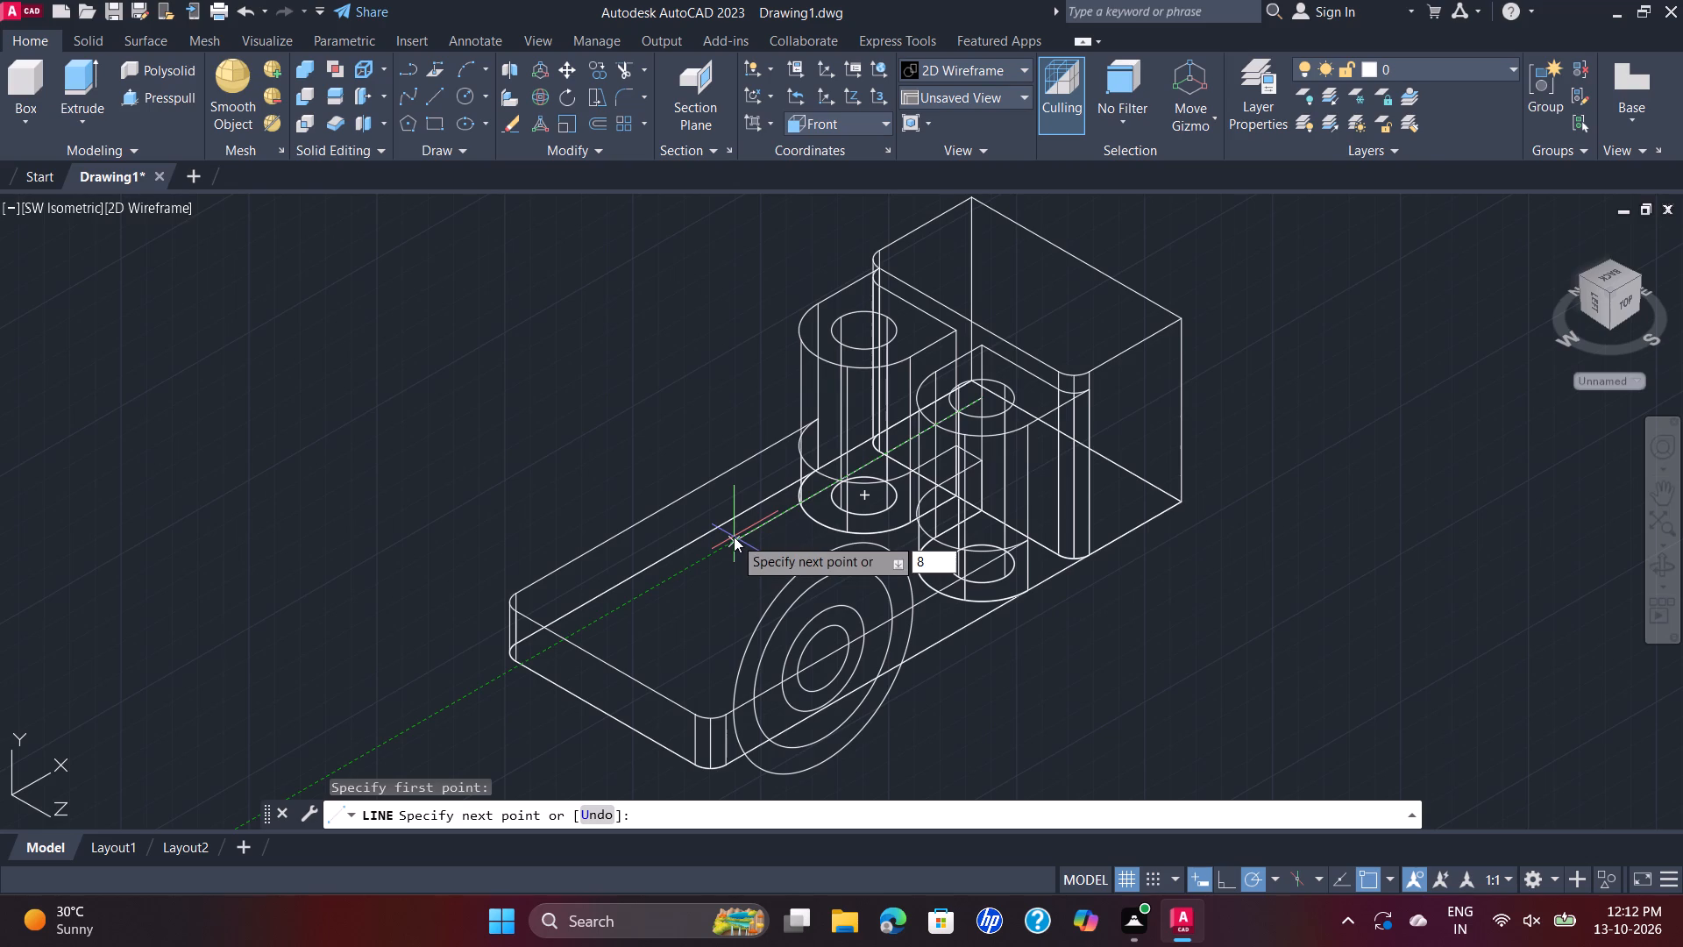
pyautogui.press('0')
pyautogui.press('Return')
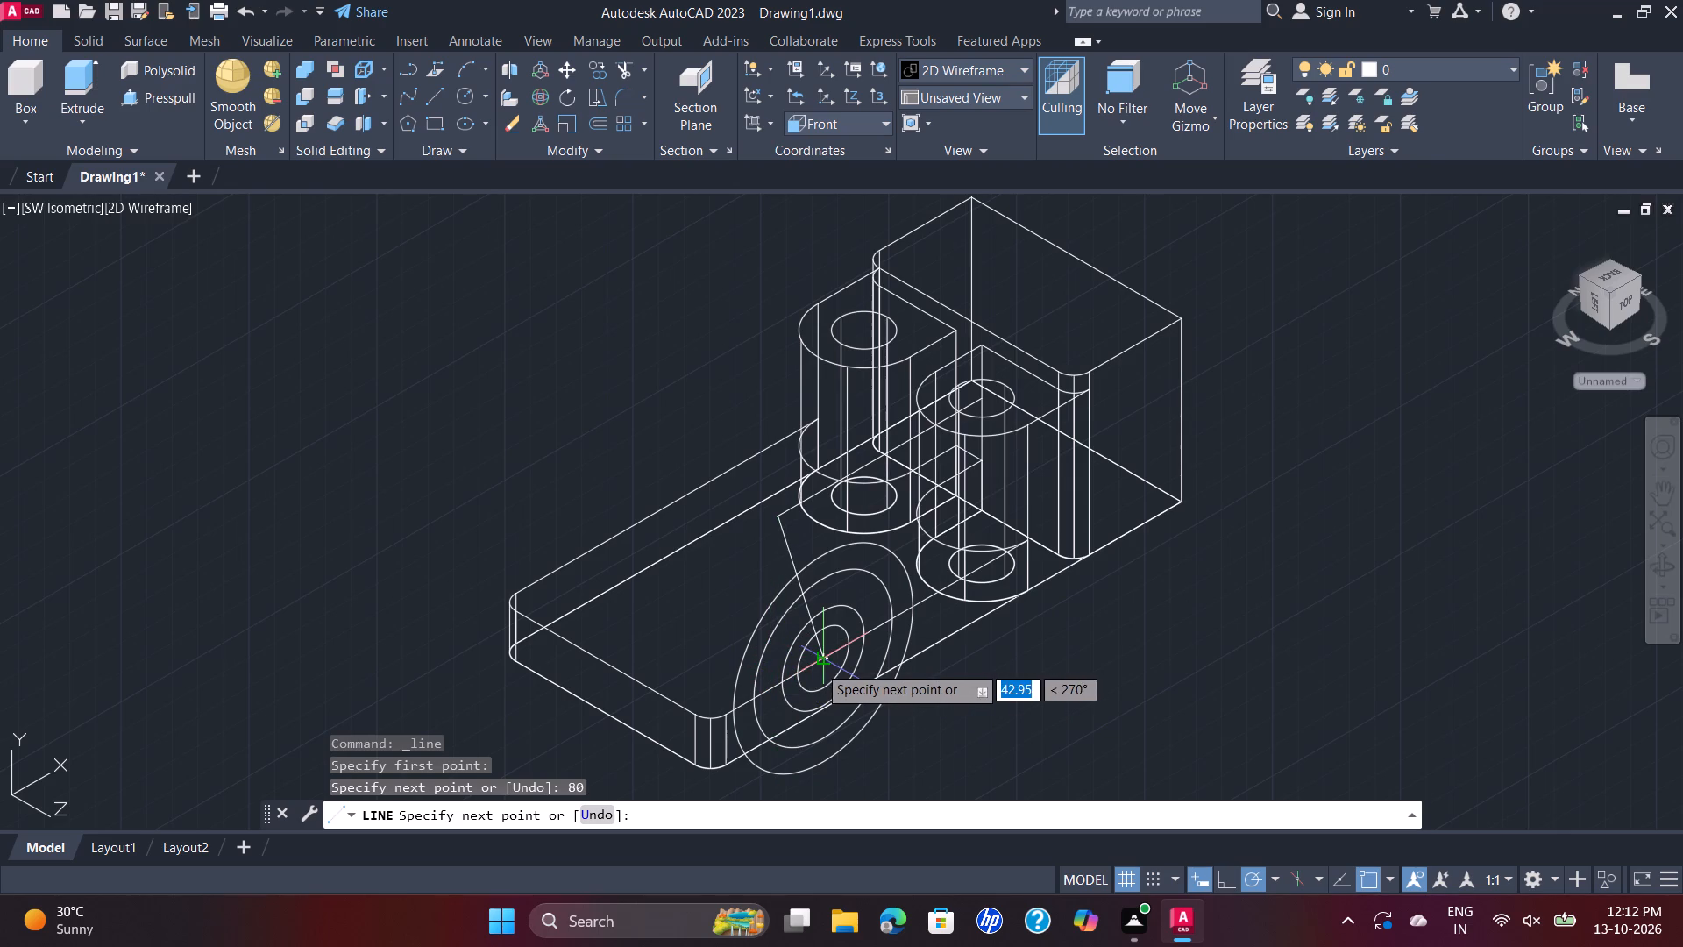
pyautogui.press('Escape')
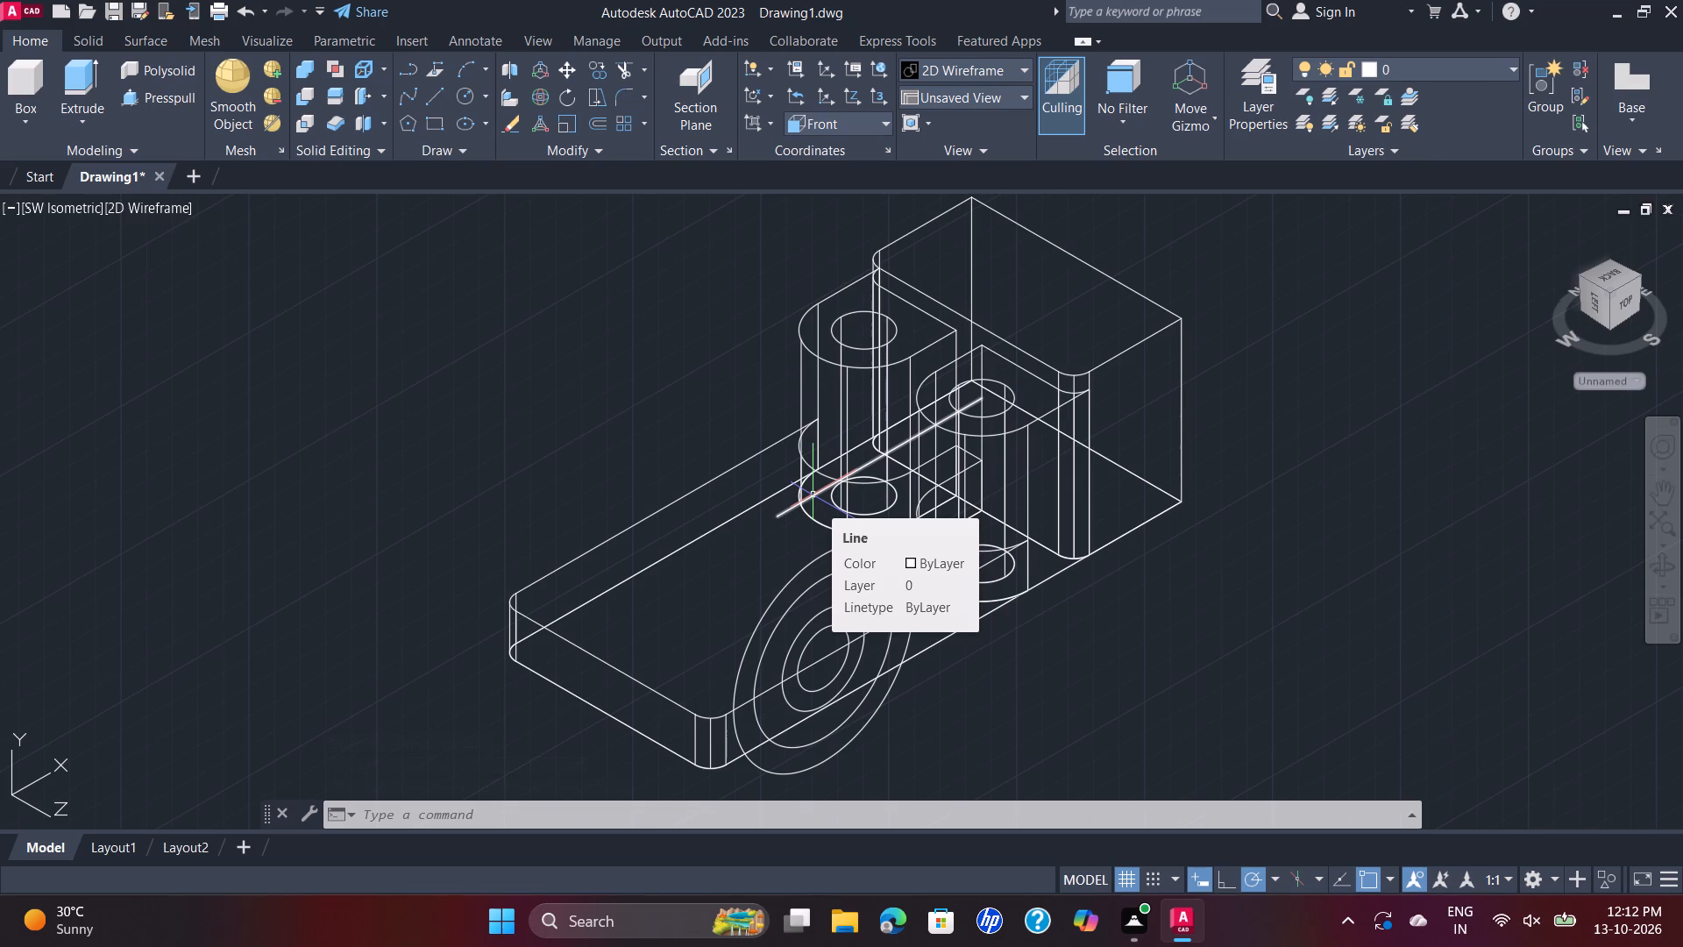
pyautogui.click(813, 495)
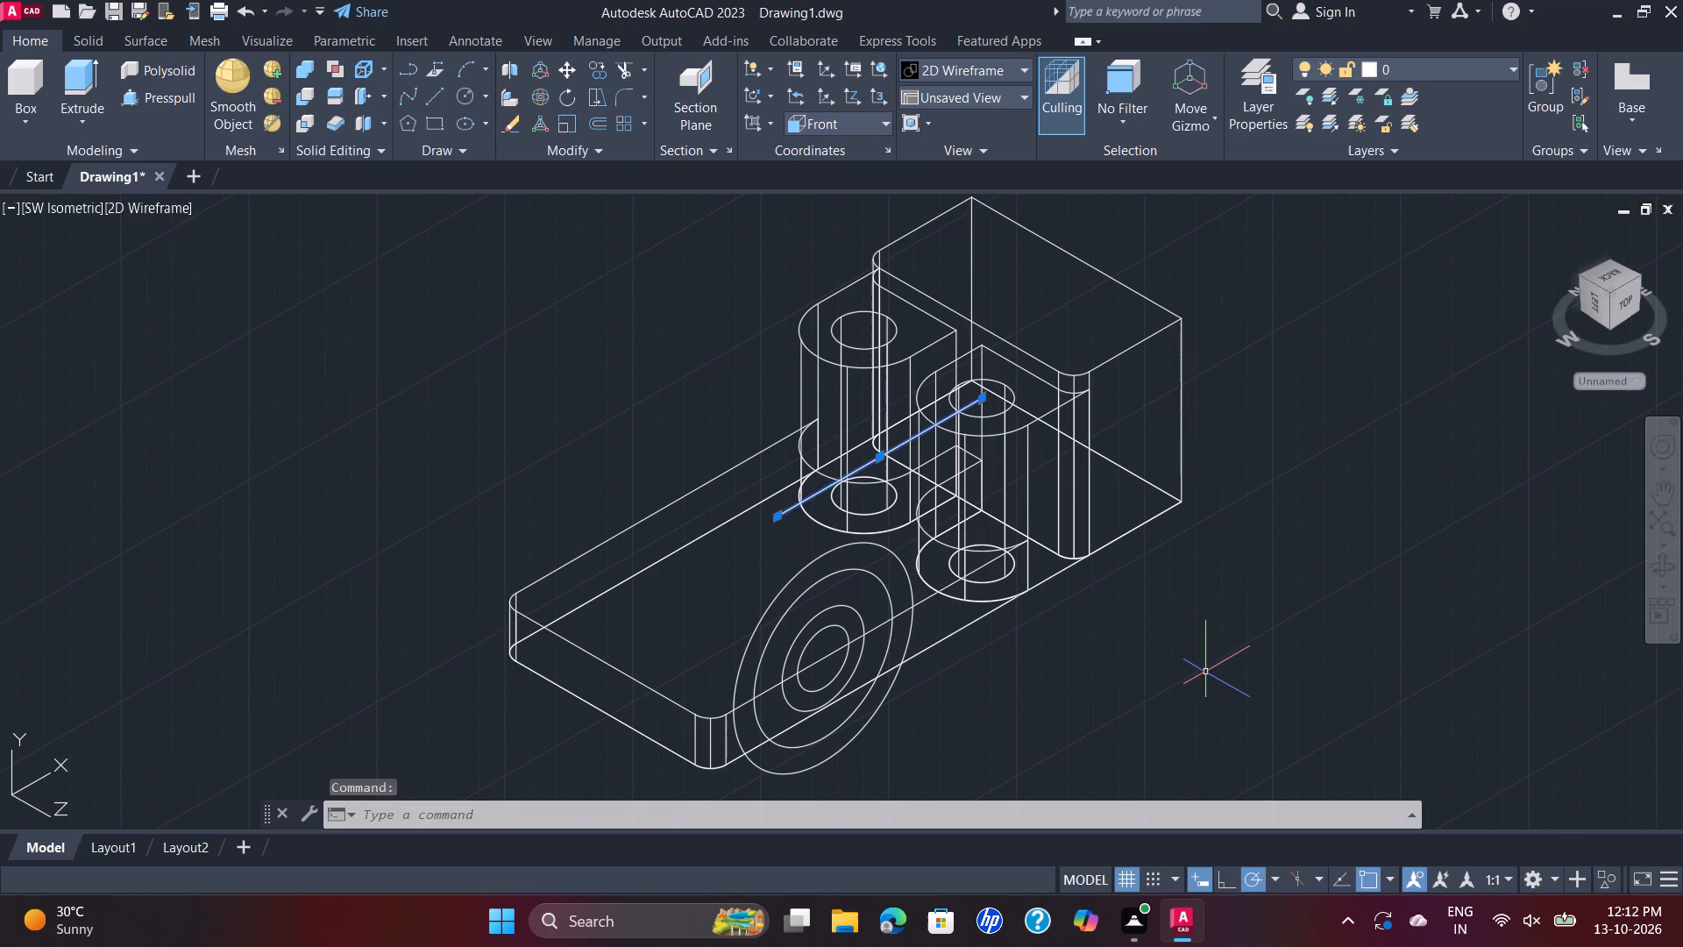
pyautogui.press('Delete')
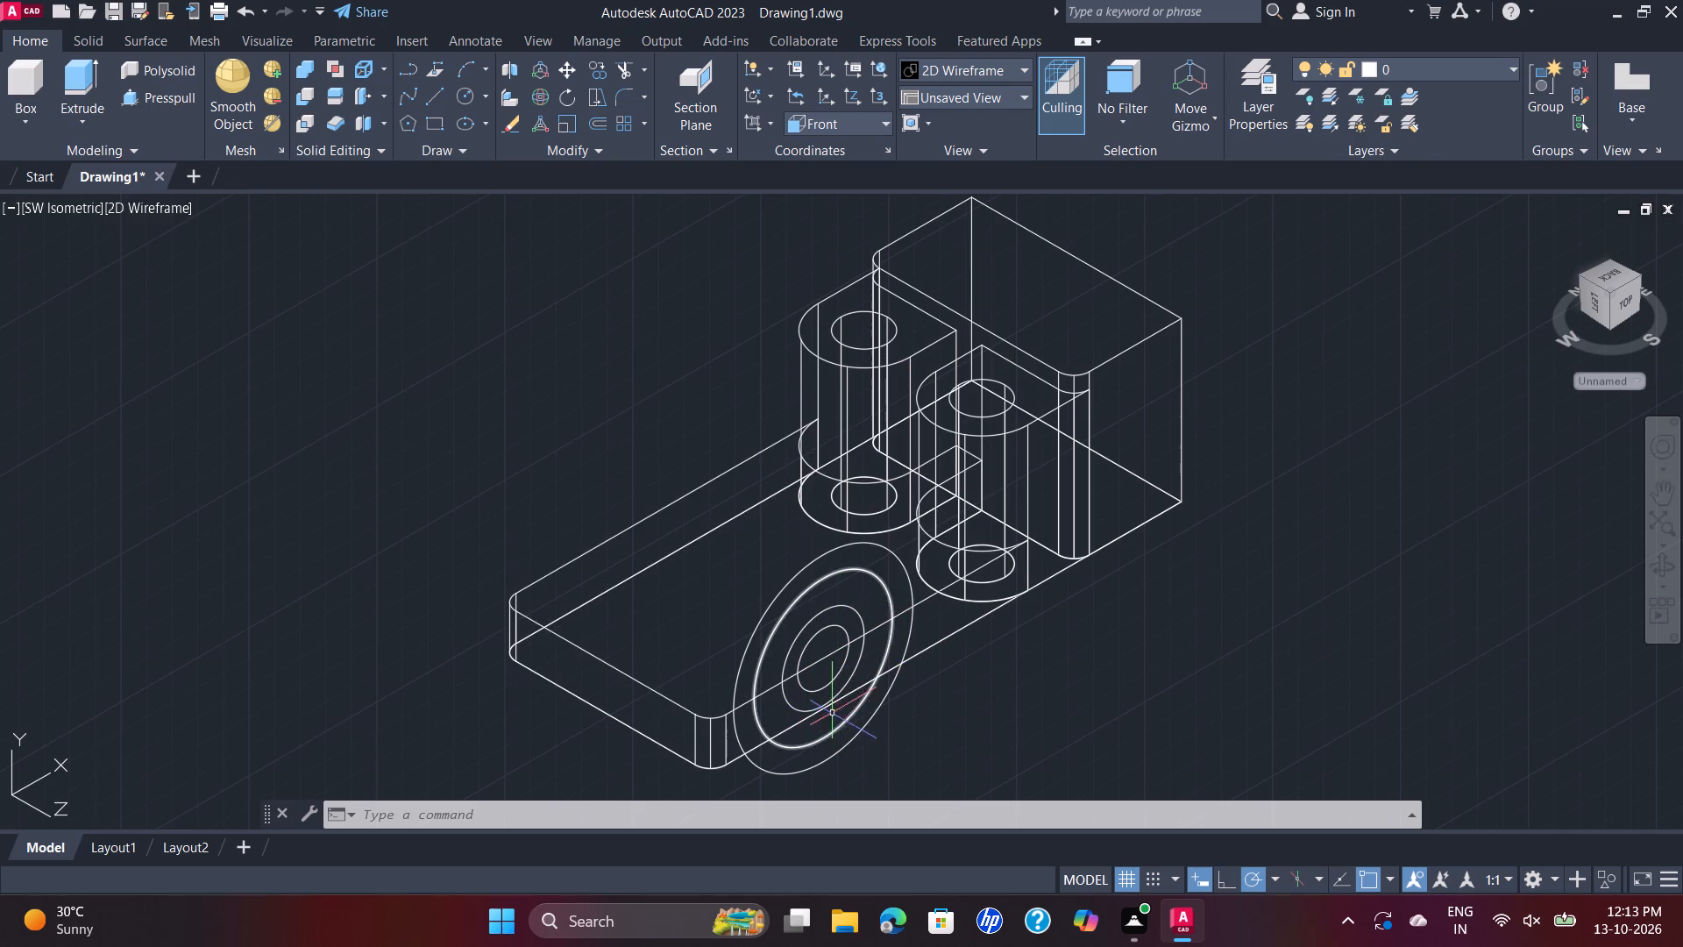
# Display the bracket in the Shades of Gray visual style and examine how the concentric circles sit against the plate's side.
pyautogui.scroll(2, 832, 708)
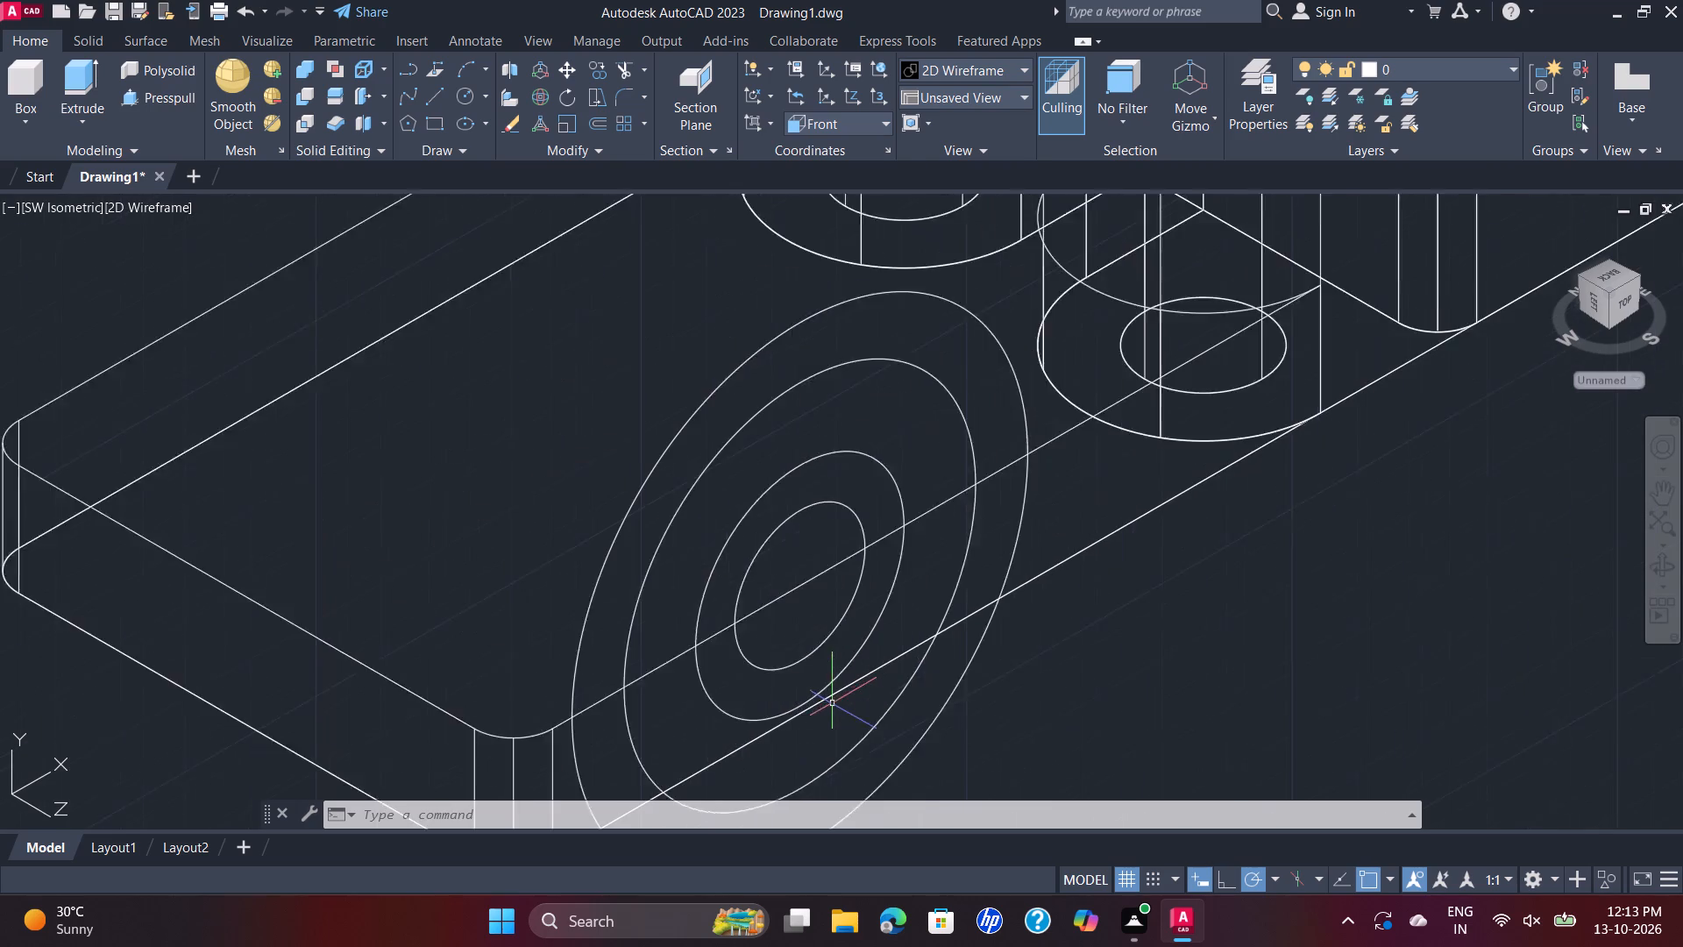
pyautogui.scroll(1, 832, 702)
pyautogui.scroll(-2, 811, 693)
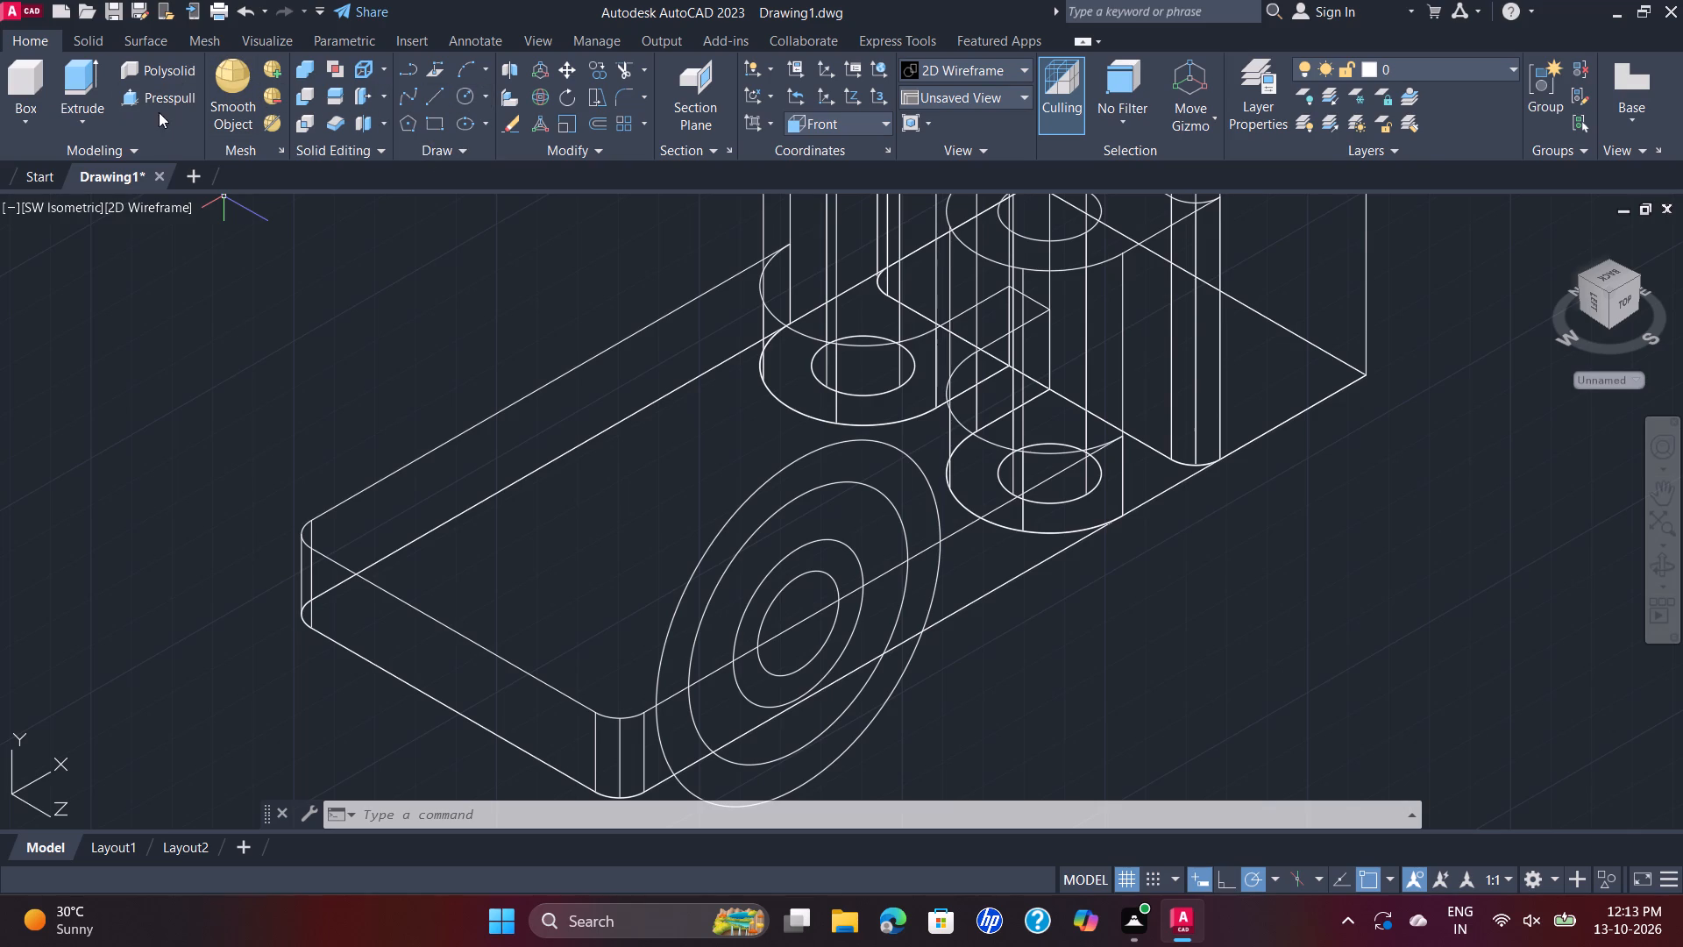
pyautogui.click(142, 209)
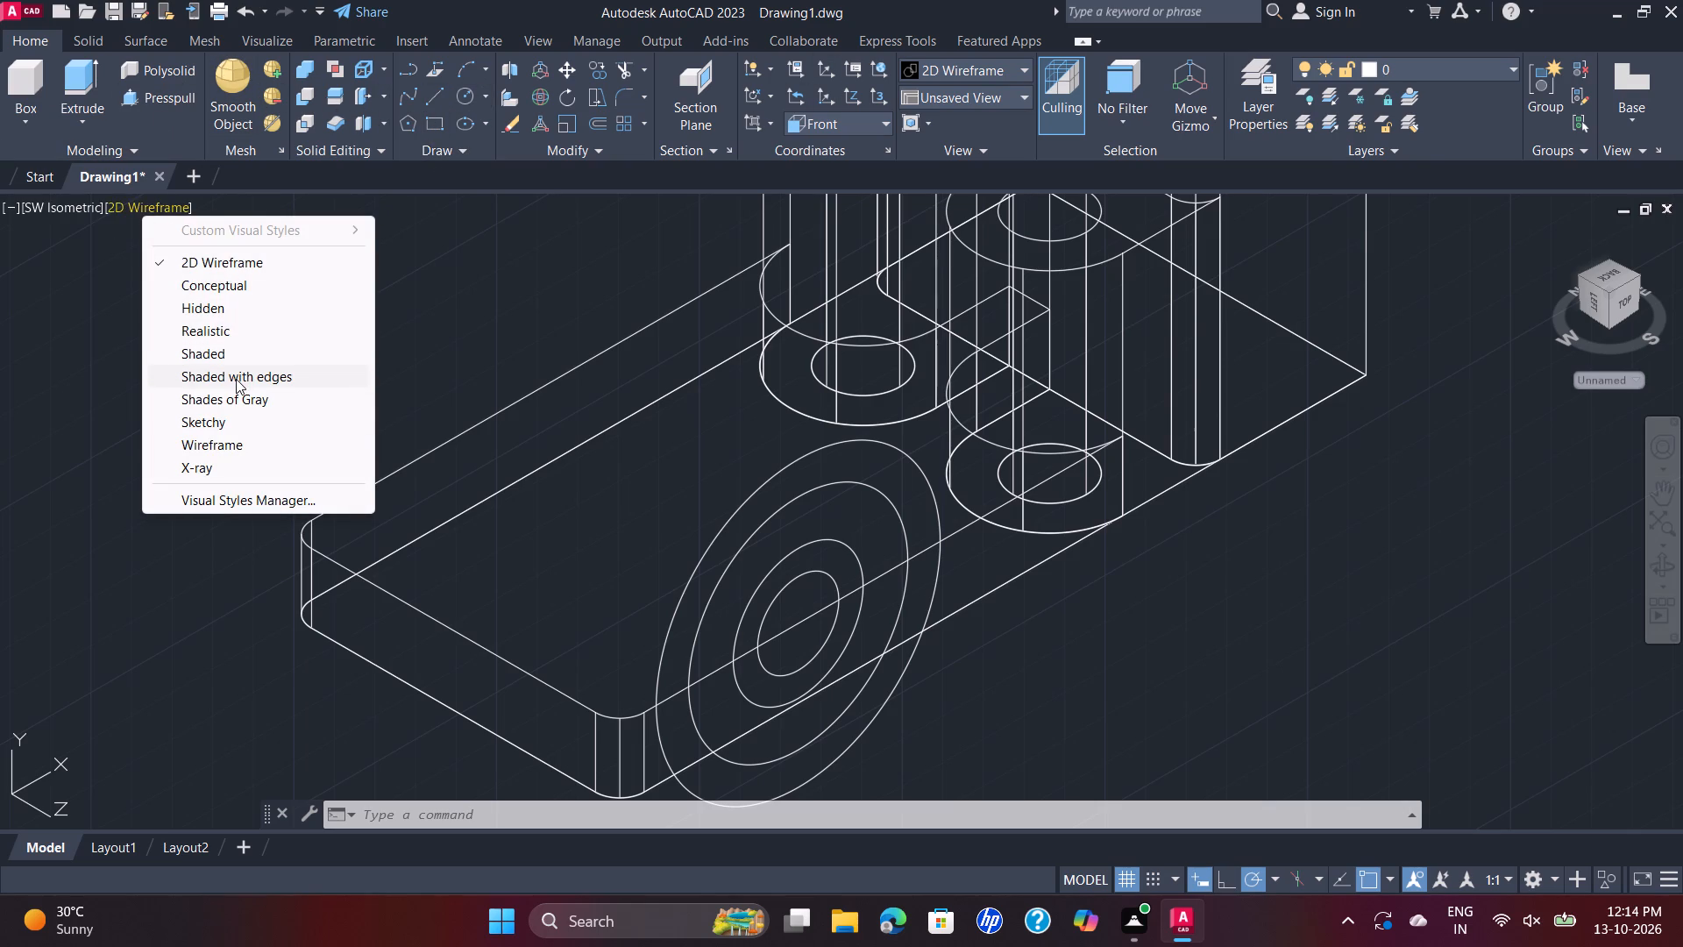
pyautogui.click(236, 379)
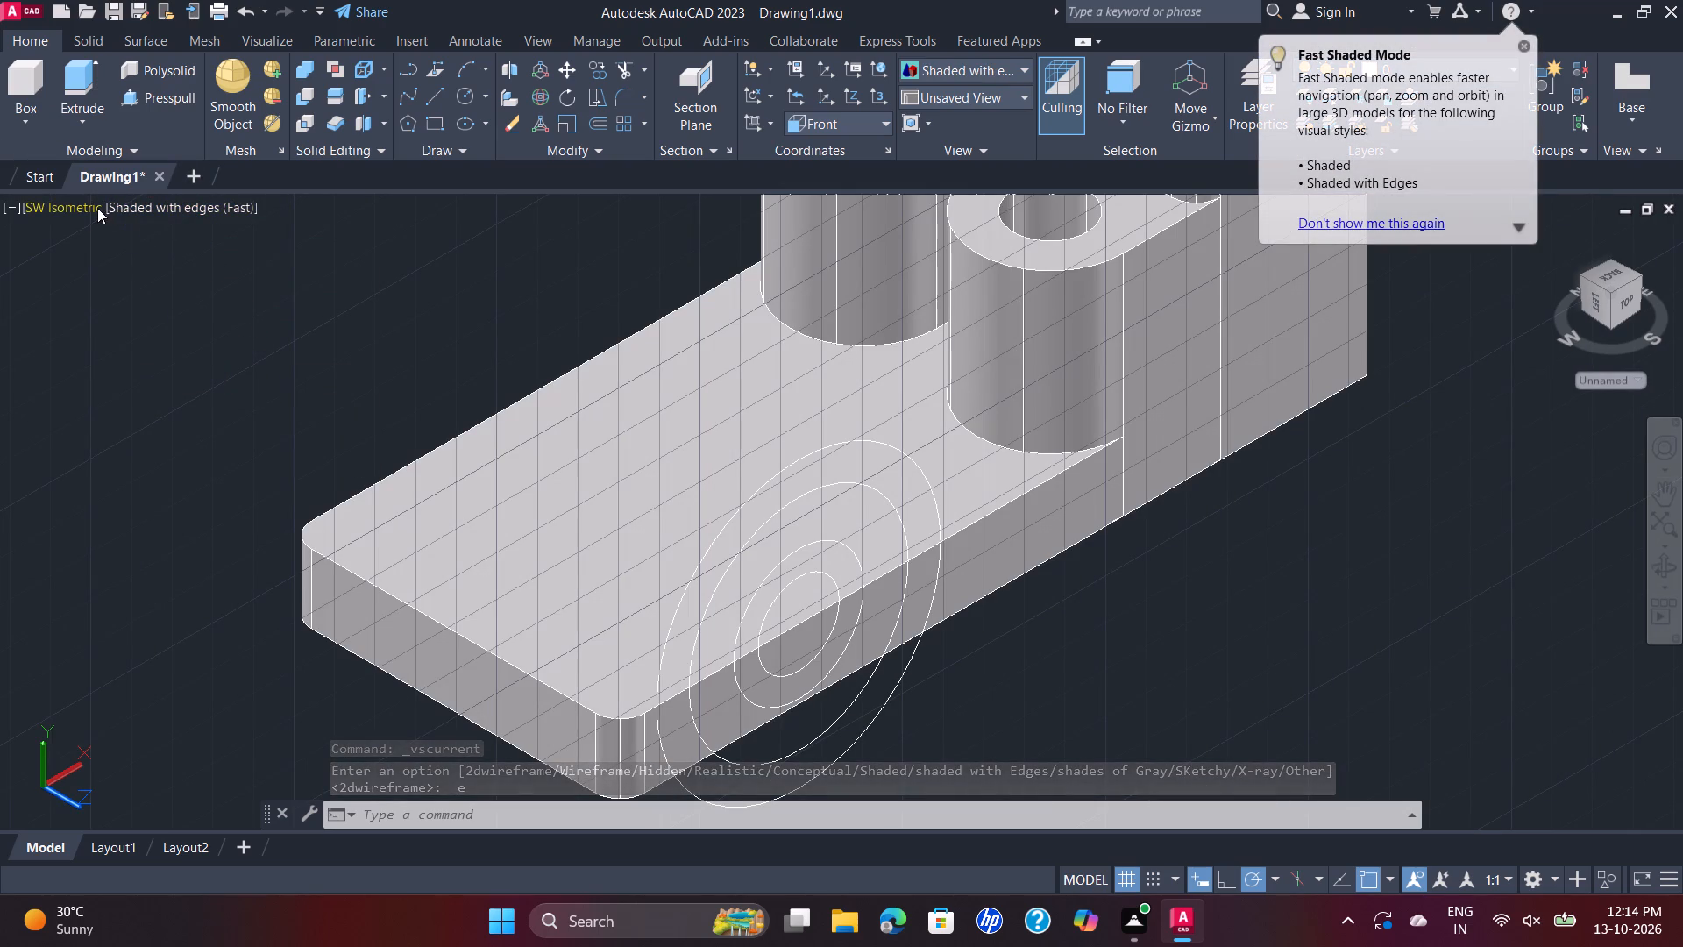
pyautogui.click(172, 207)
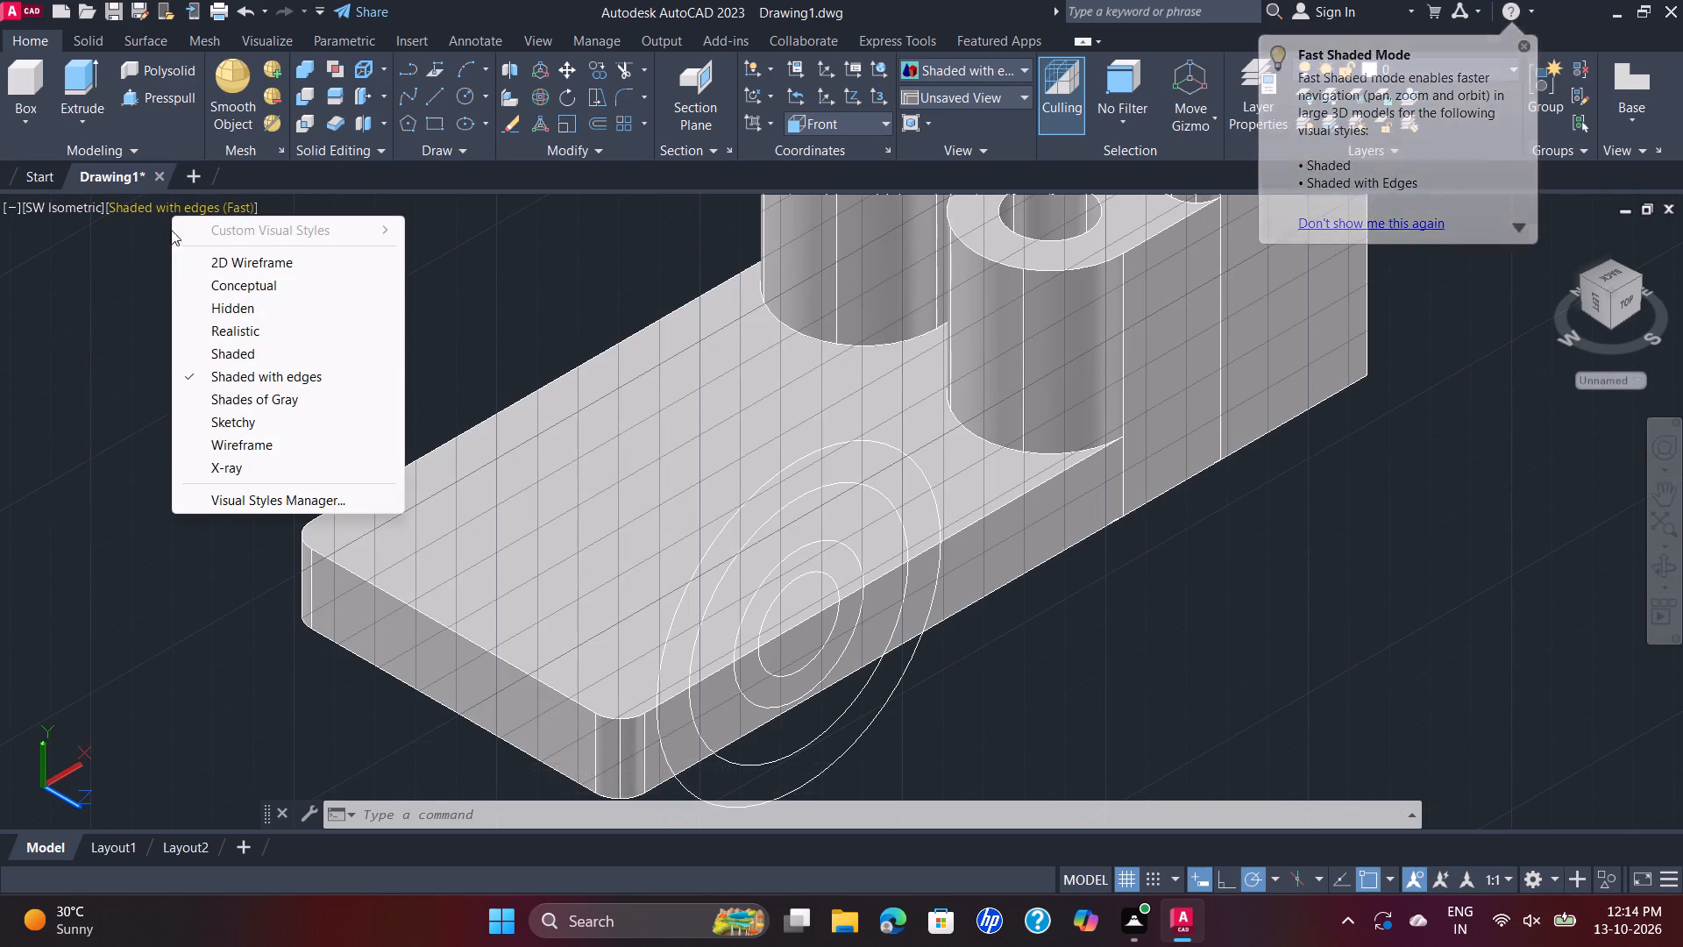
pyautogui.click(252, 408)
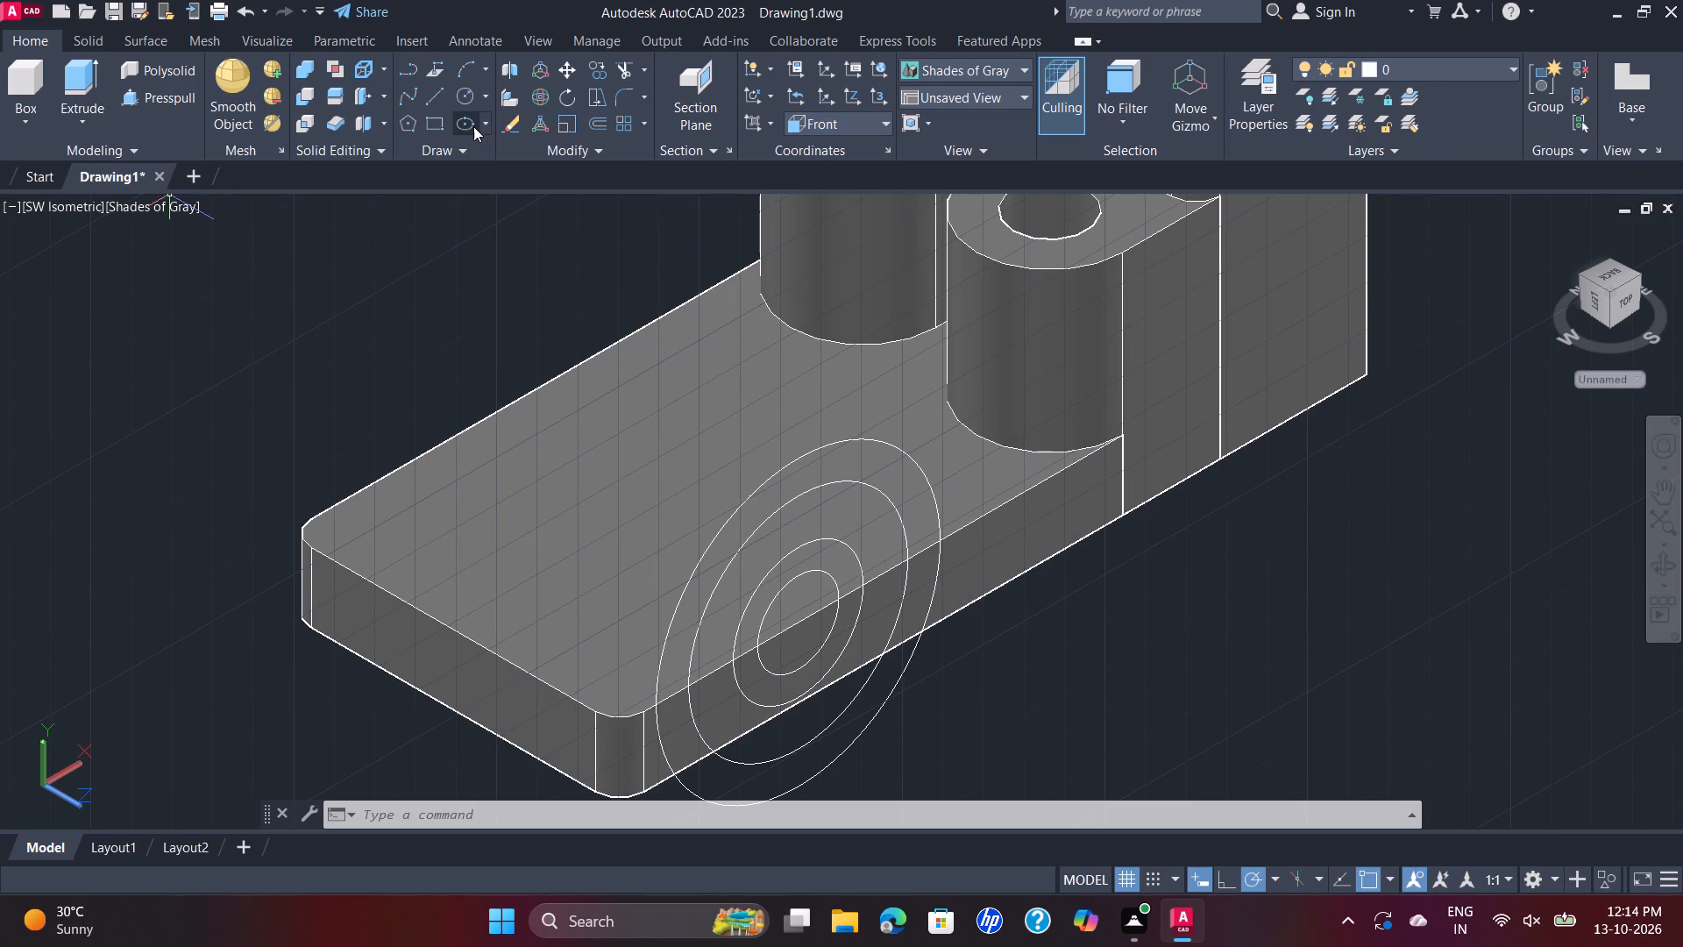
# Draw a vertical line from the 10 mm radius circle's quadrant nearest the rounded corner down to the plate's bottom edge.
pyautogui.click(436, 89)
pyautogui.scroll(1, 751, 680)
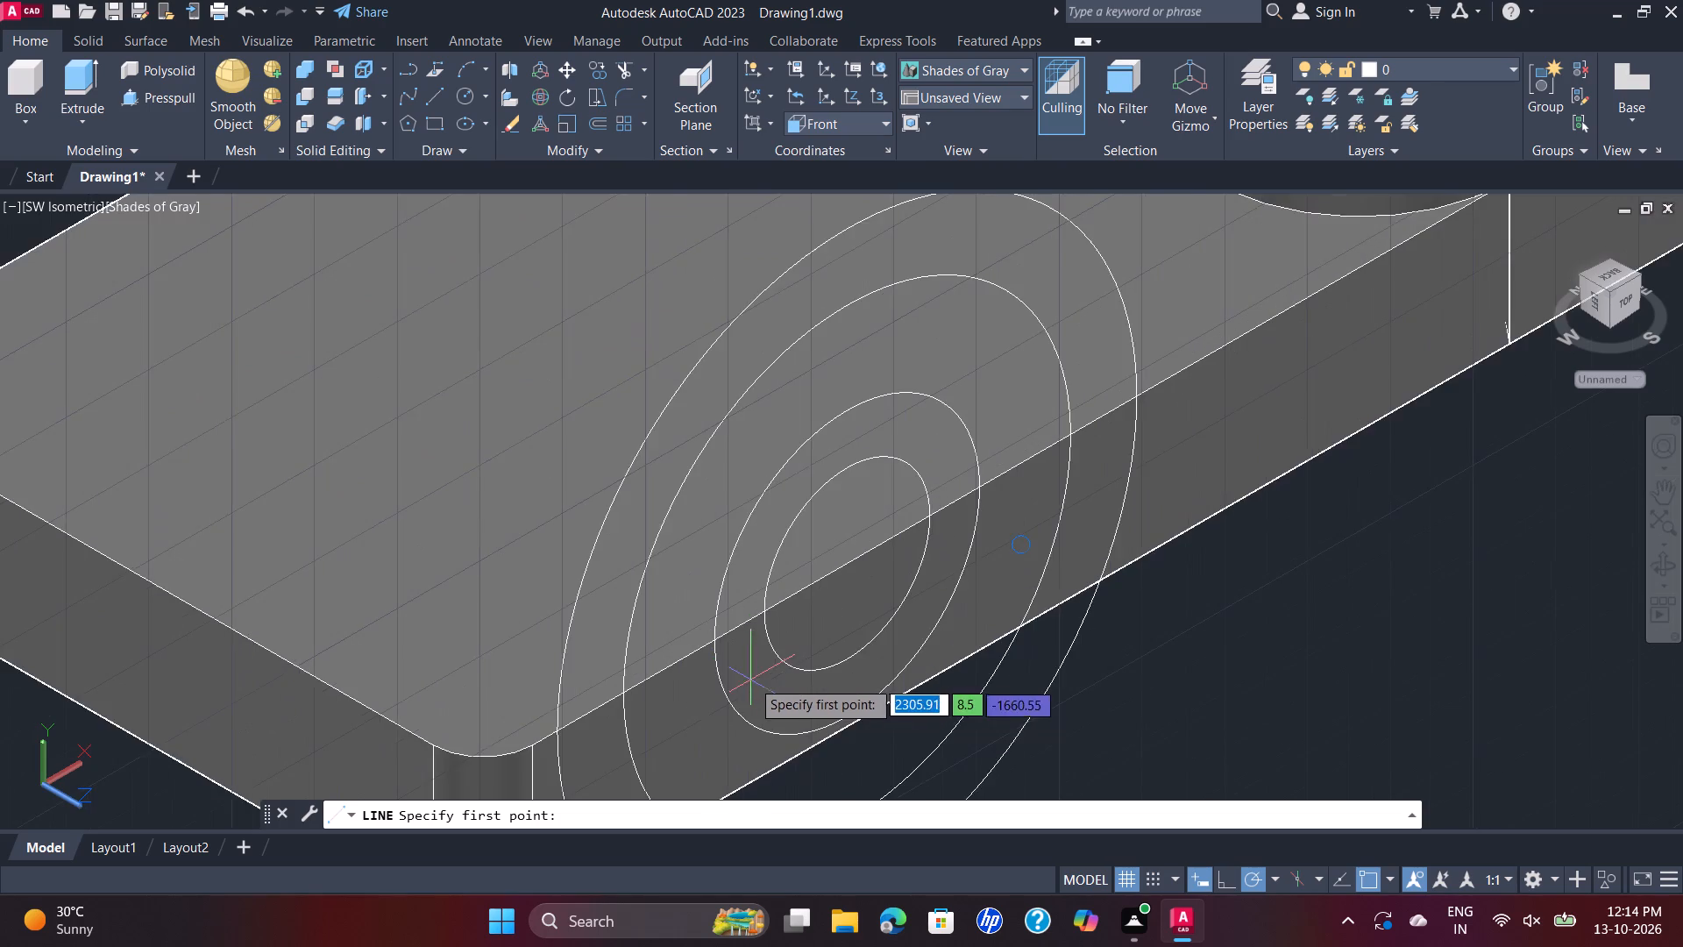
pyautogui.scroll(2, 751, 680)
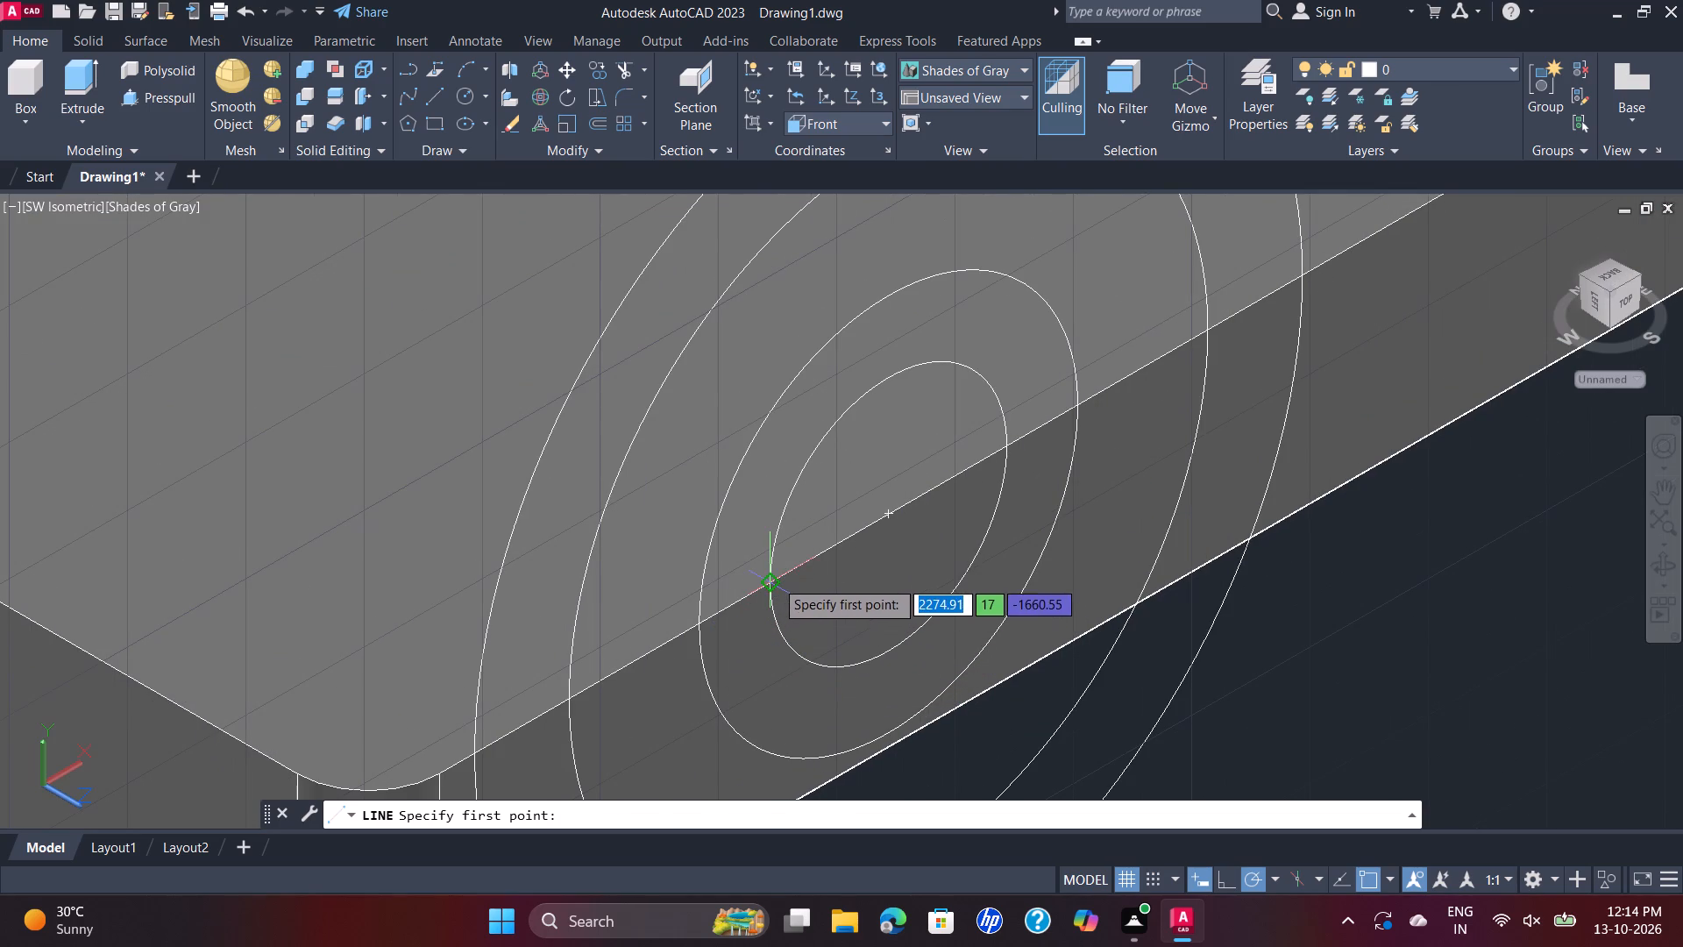
pyautogui.click(775, 580)
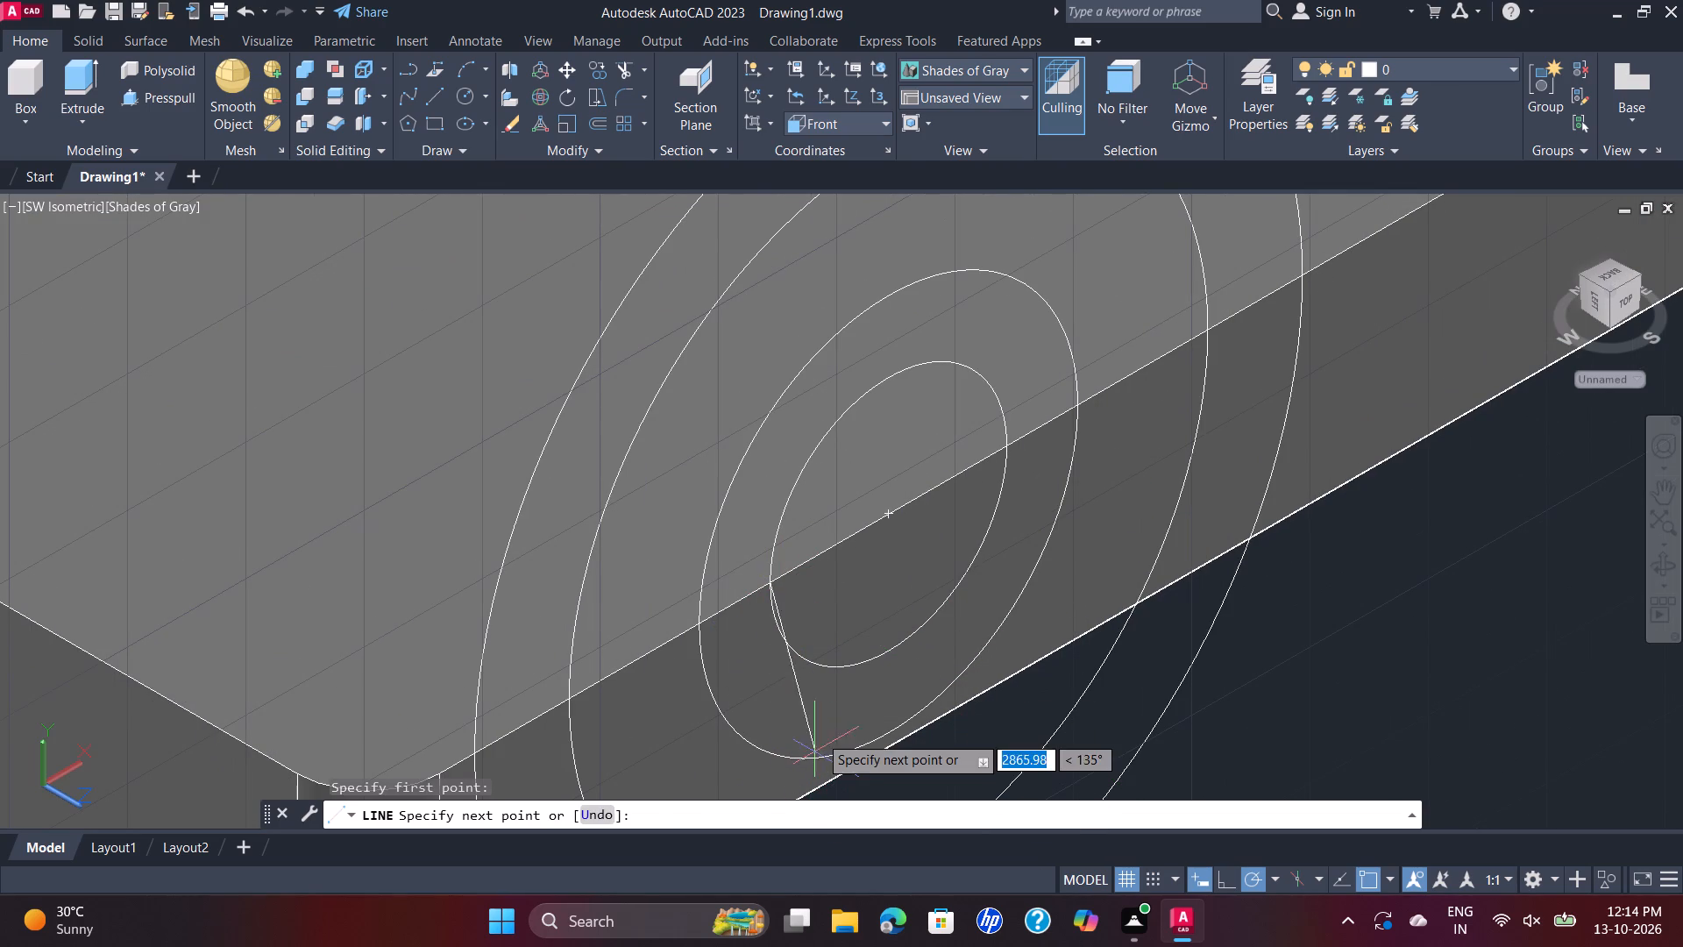
pyautogui.moveTo(826, 733); pyautogui.dragTo(808, 485, button='middle')
pyautogui.scroll(-1, 808, 485)
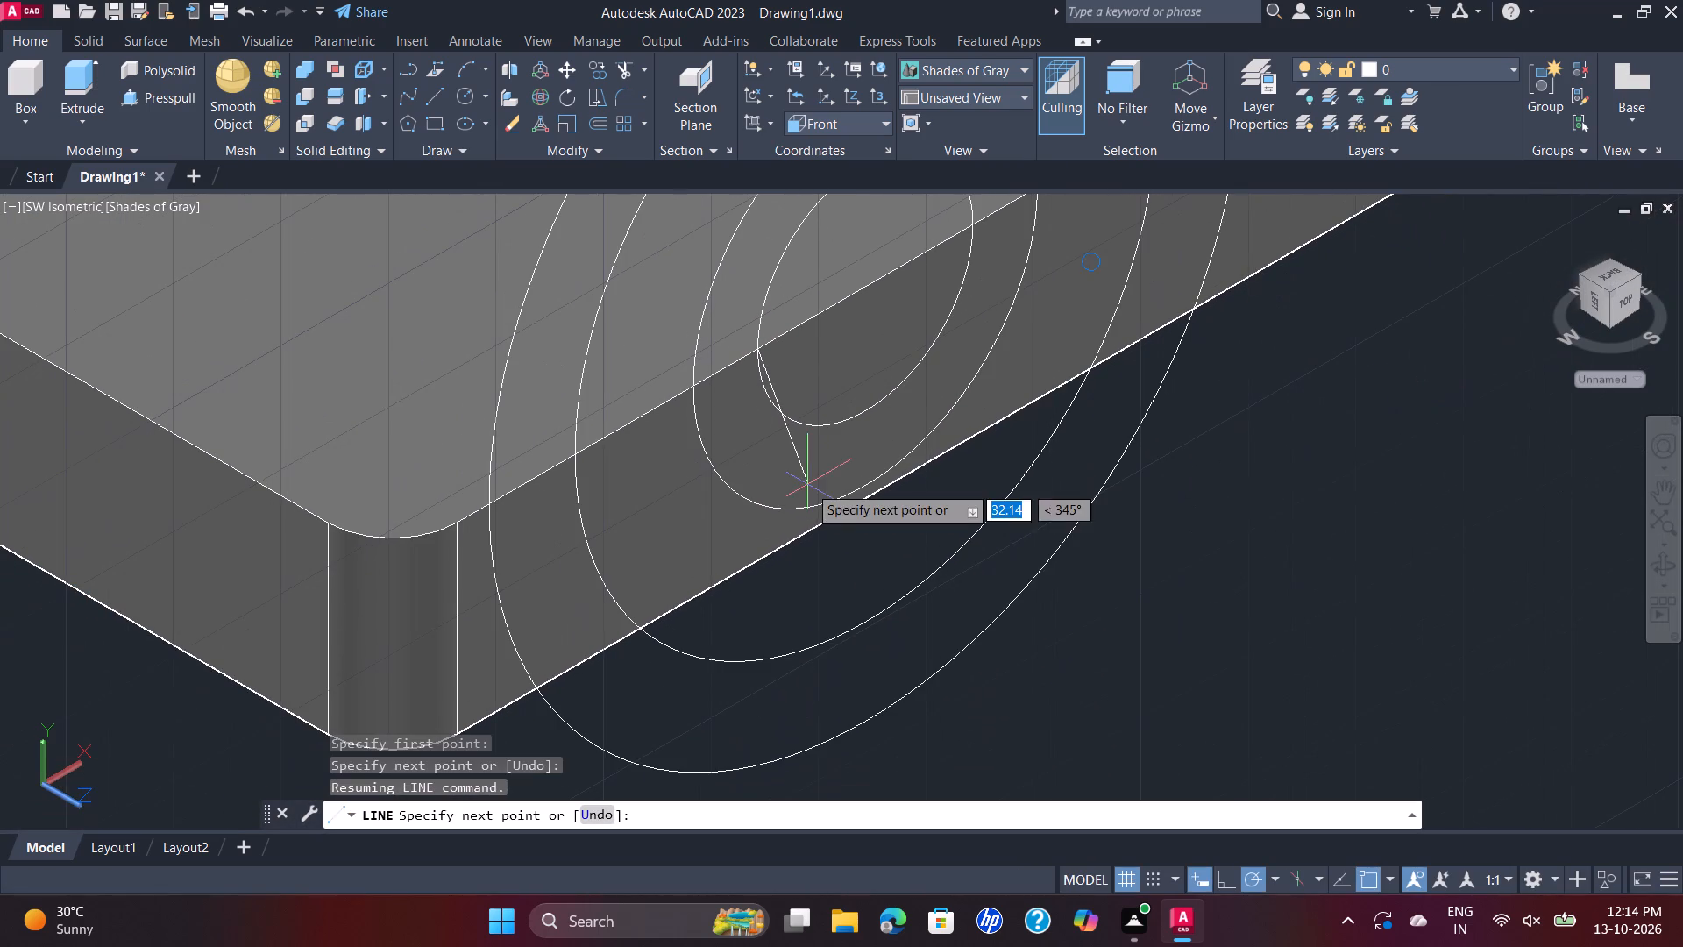
pyautogui.click(756, 563)
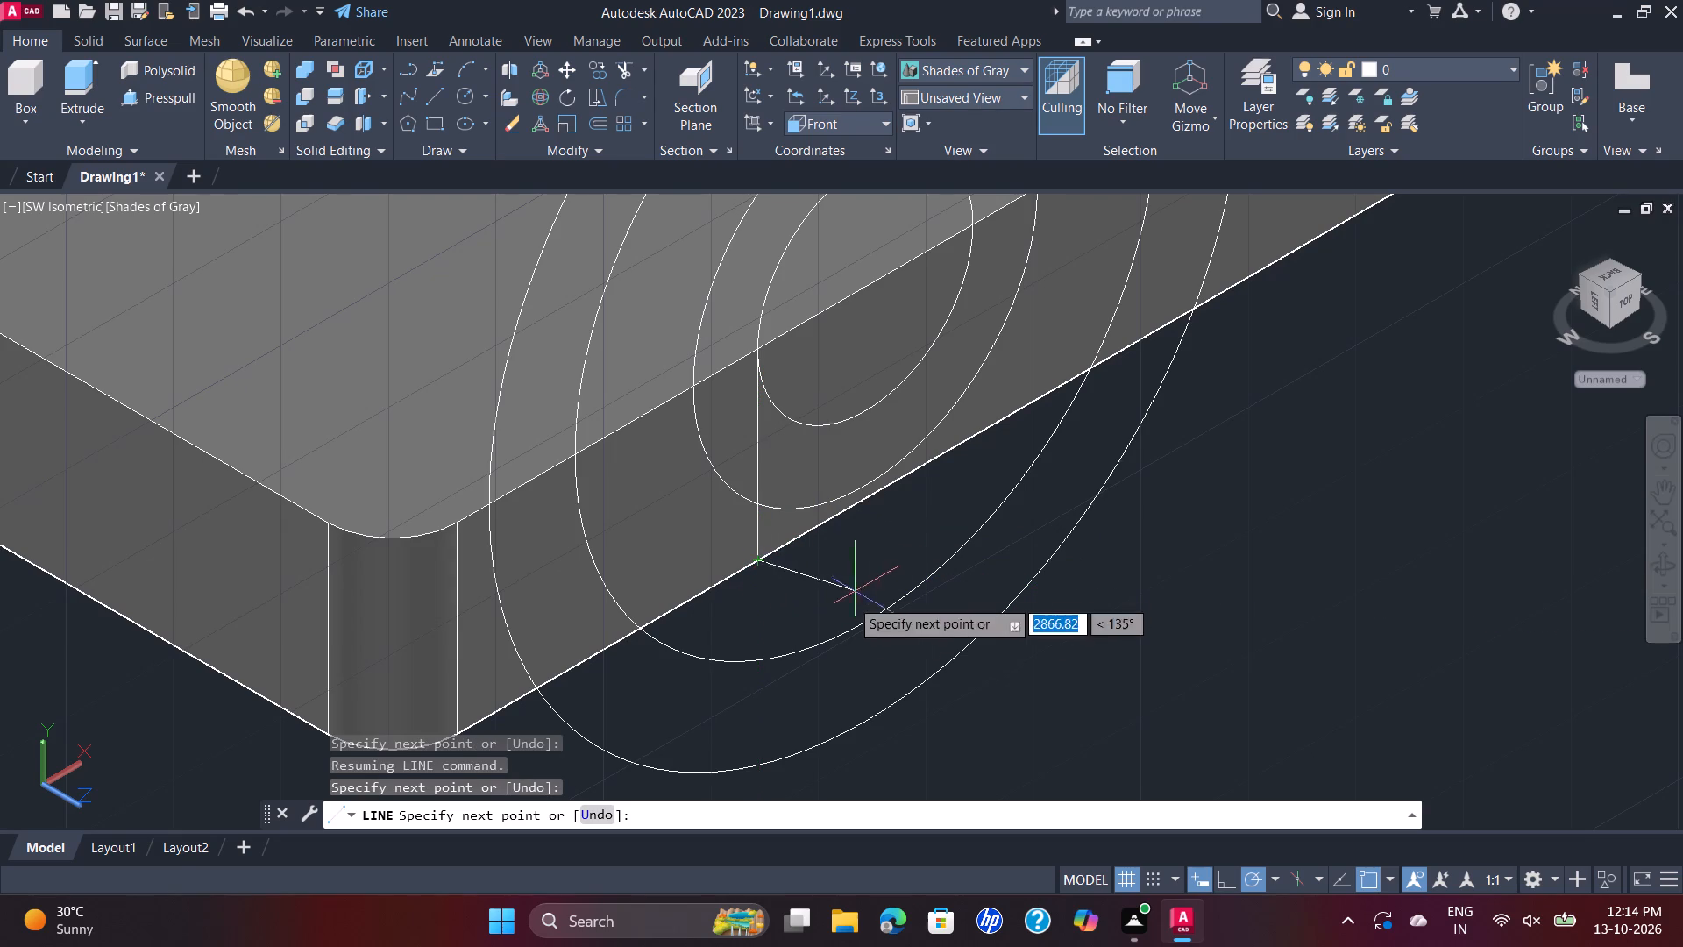
pyautogui.press('Escape')
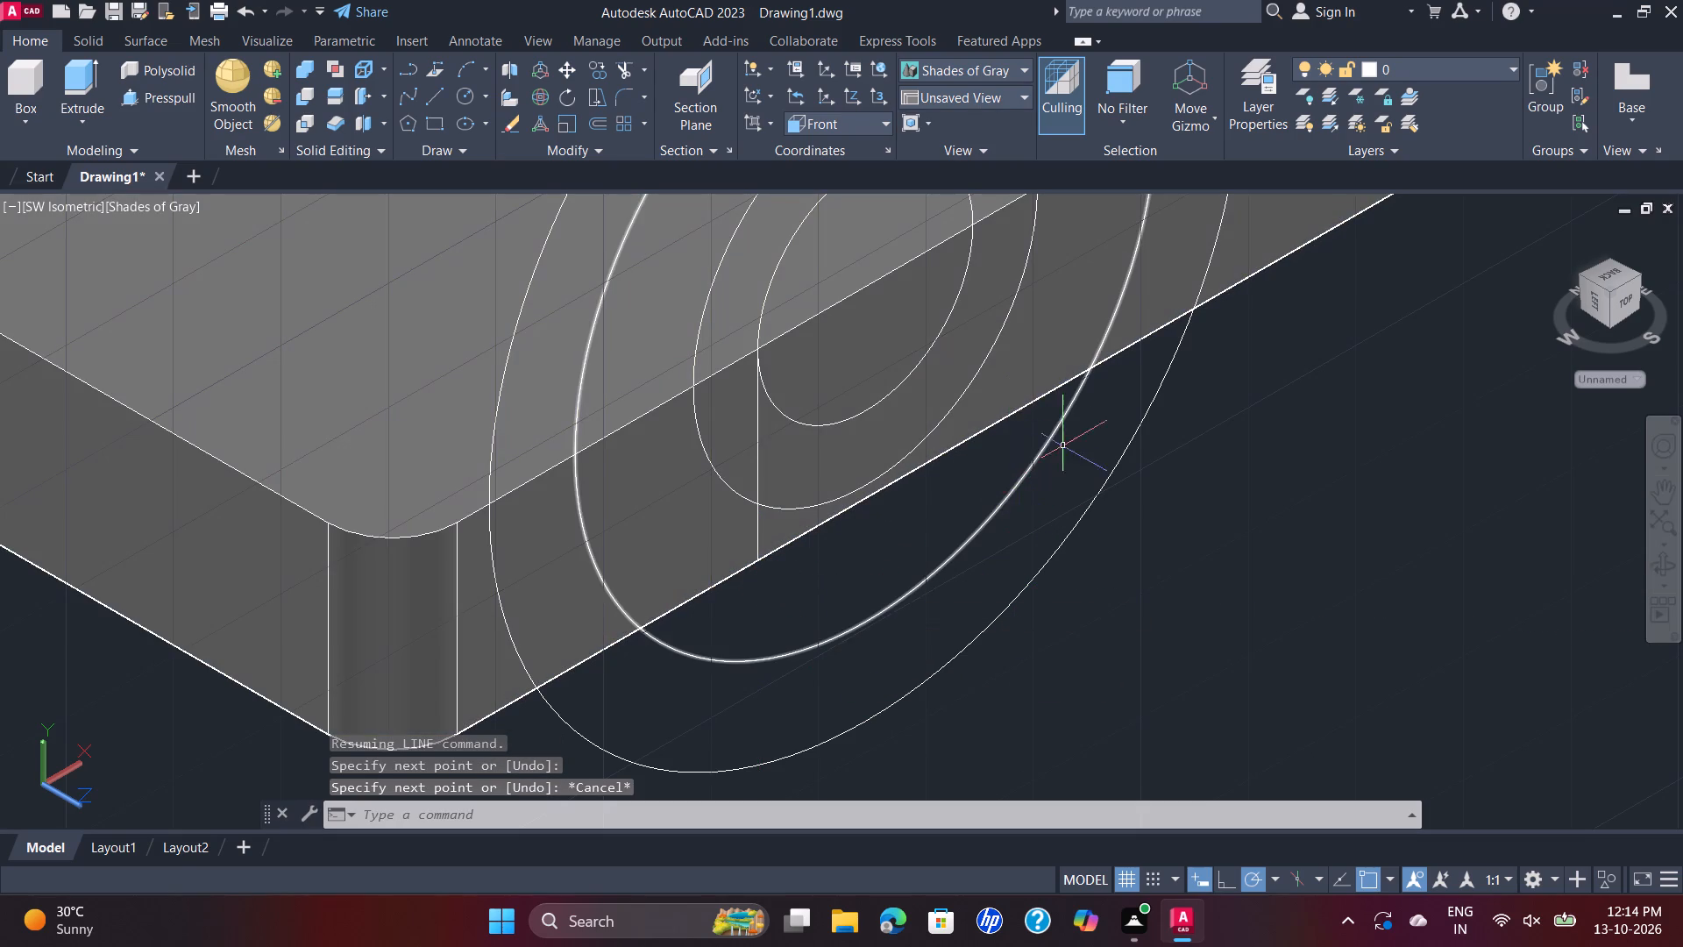
# Draw a second line down the plate's side, starting from the opposite quadrant of the 10 mm radius circle on the top edge.
pyautogui.press('space')
pyautogui.click(974, 226)
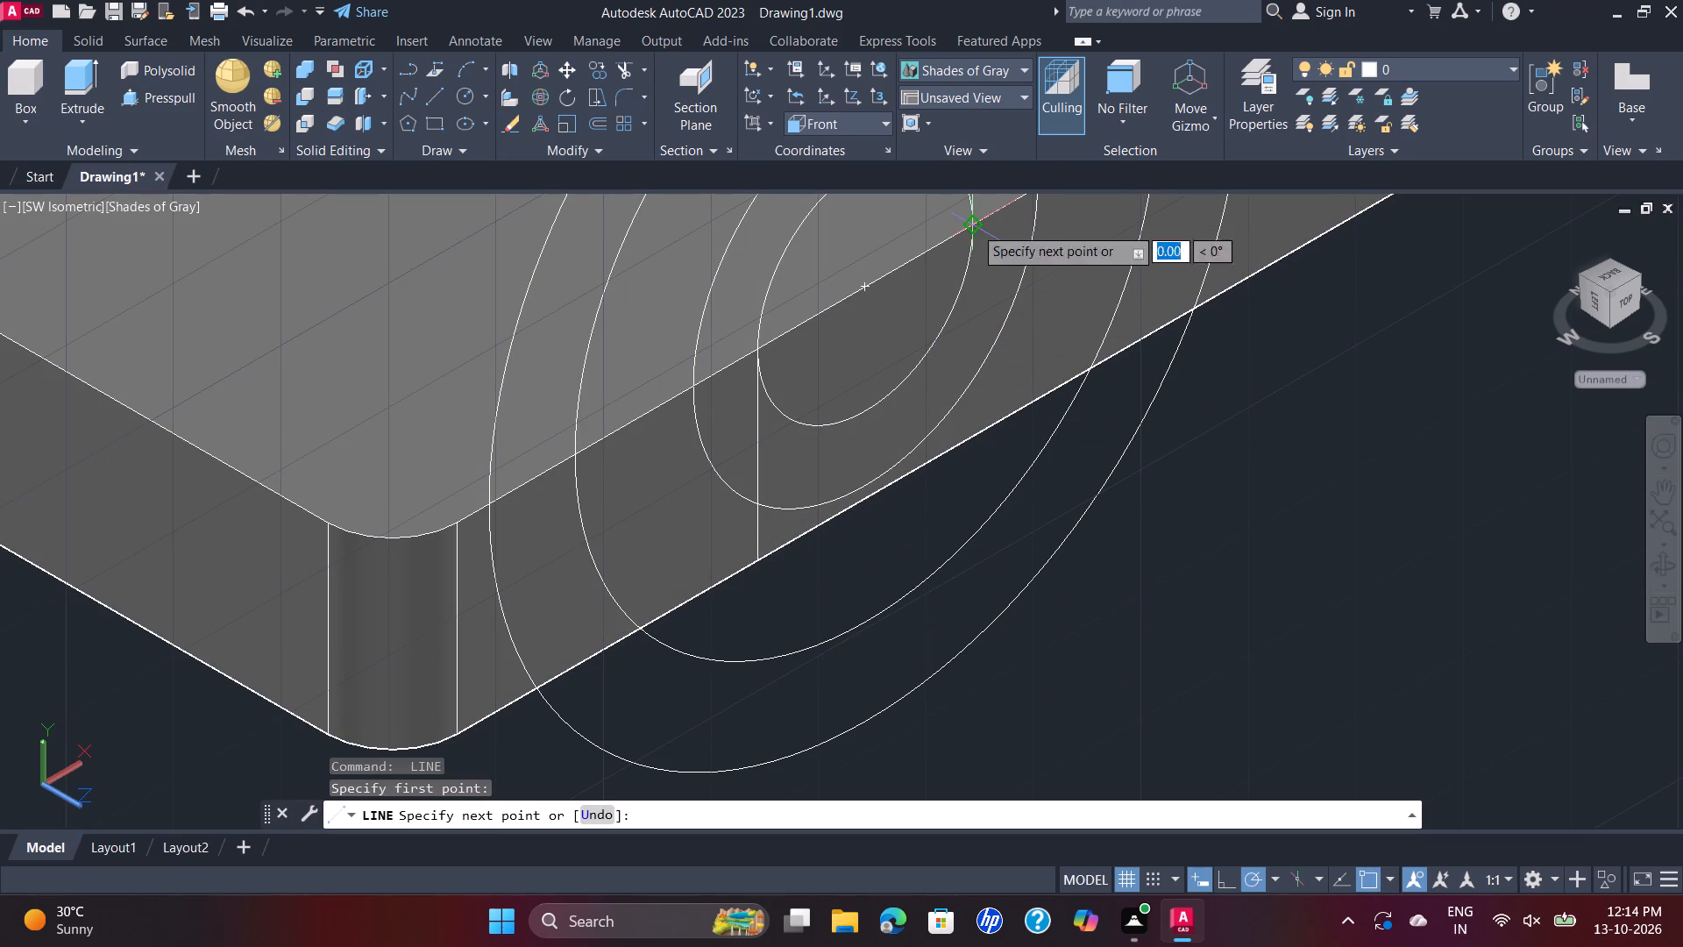
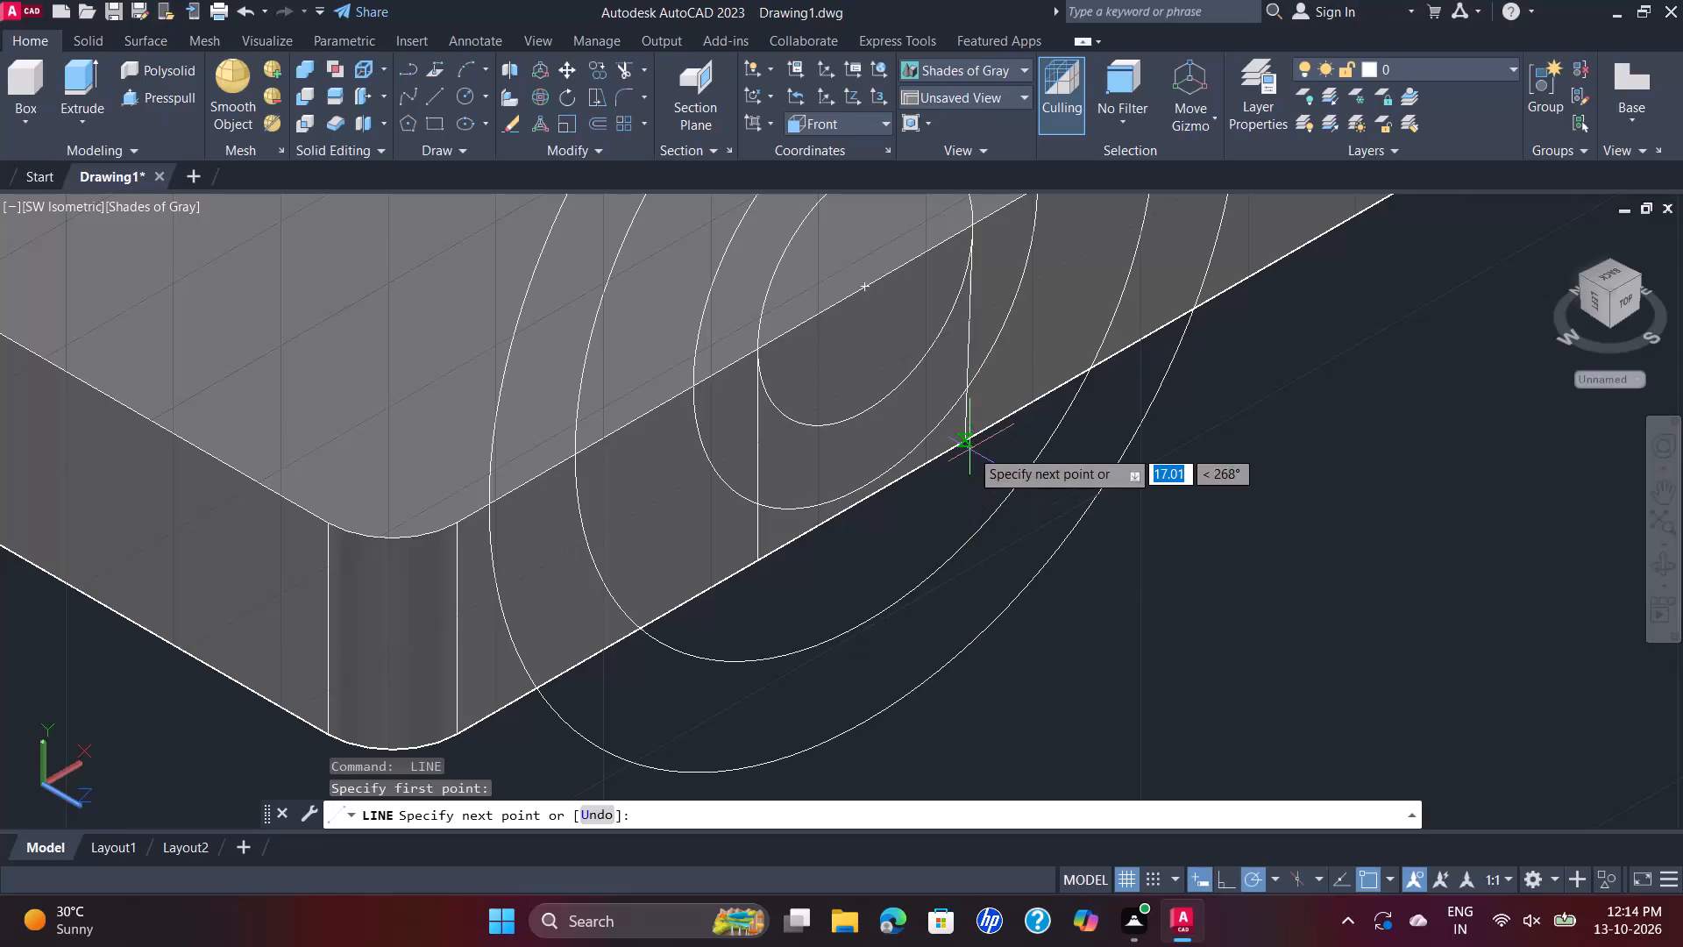
# End the second line at the plate's bottom edge, vertically below the 10 mm radius circle's quadrant.
pyautogui.click(972, 436)
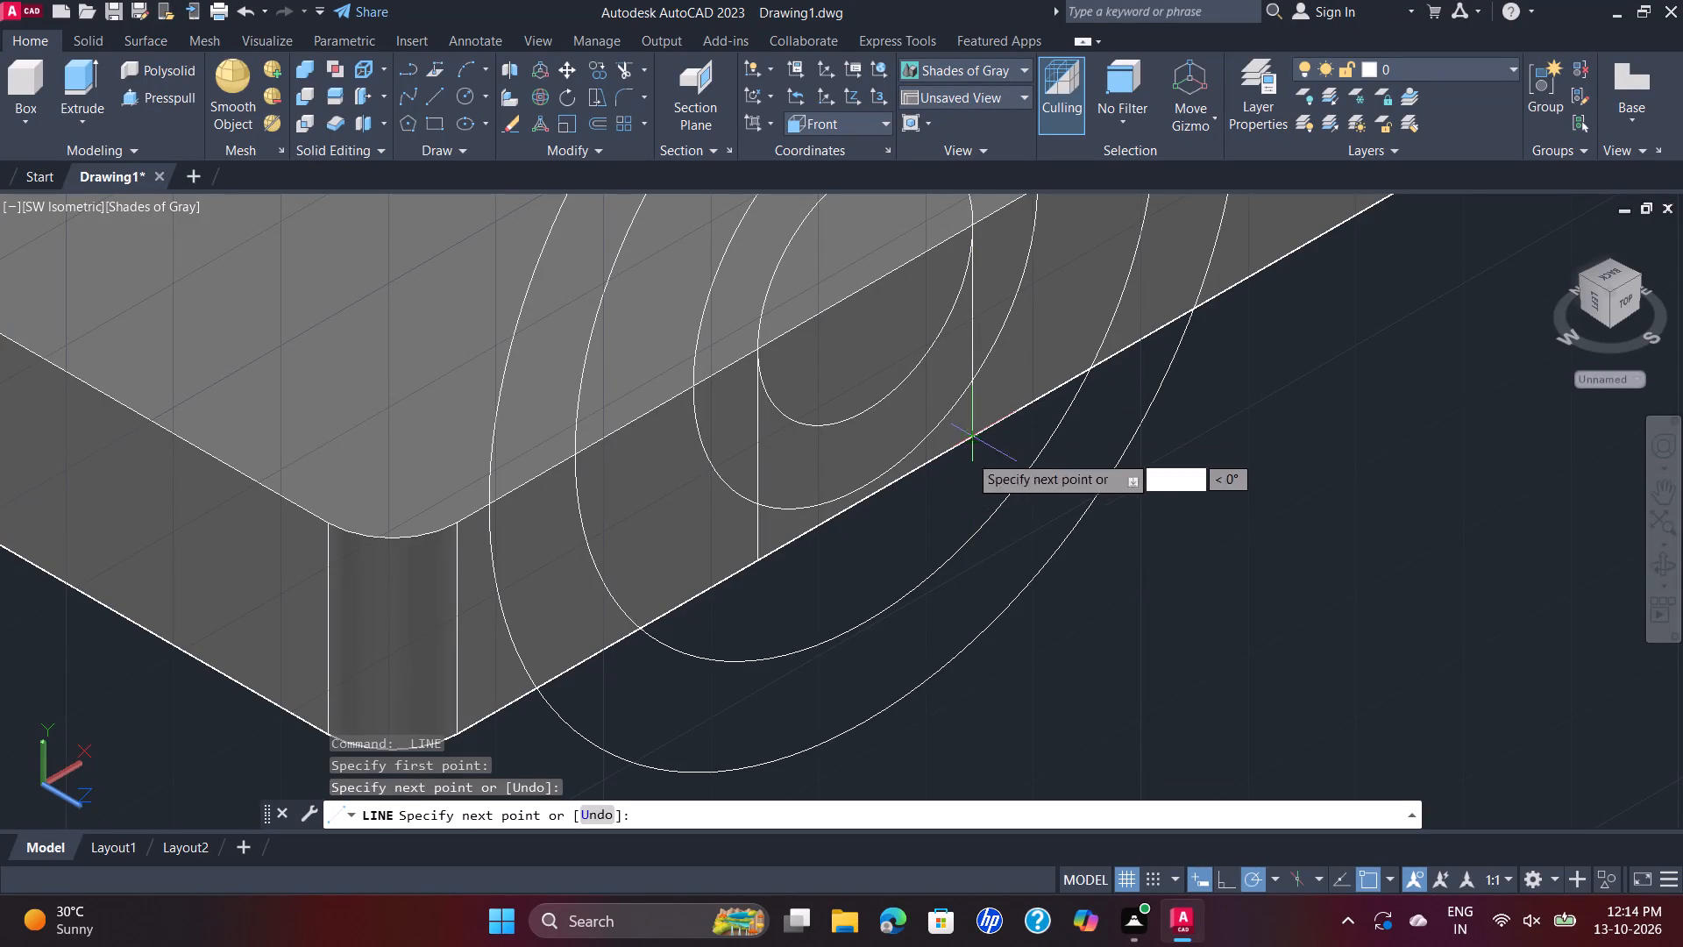
pyautogui.press('Escape')
# Draw a 17 mm vertical line from the 16 mm radius circle's quadrant nearest the rounded corner down to the plate's bottom edge.
pyautogui.scroll(-2, 962, 513)
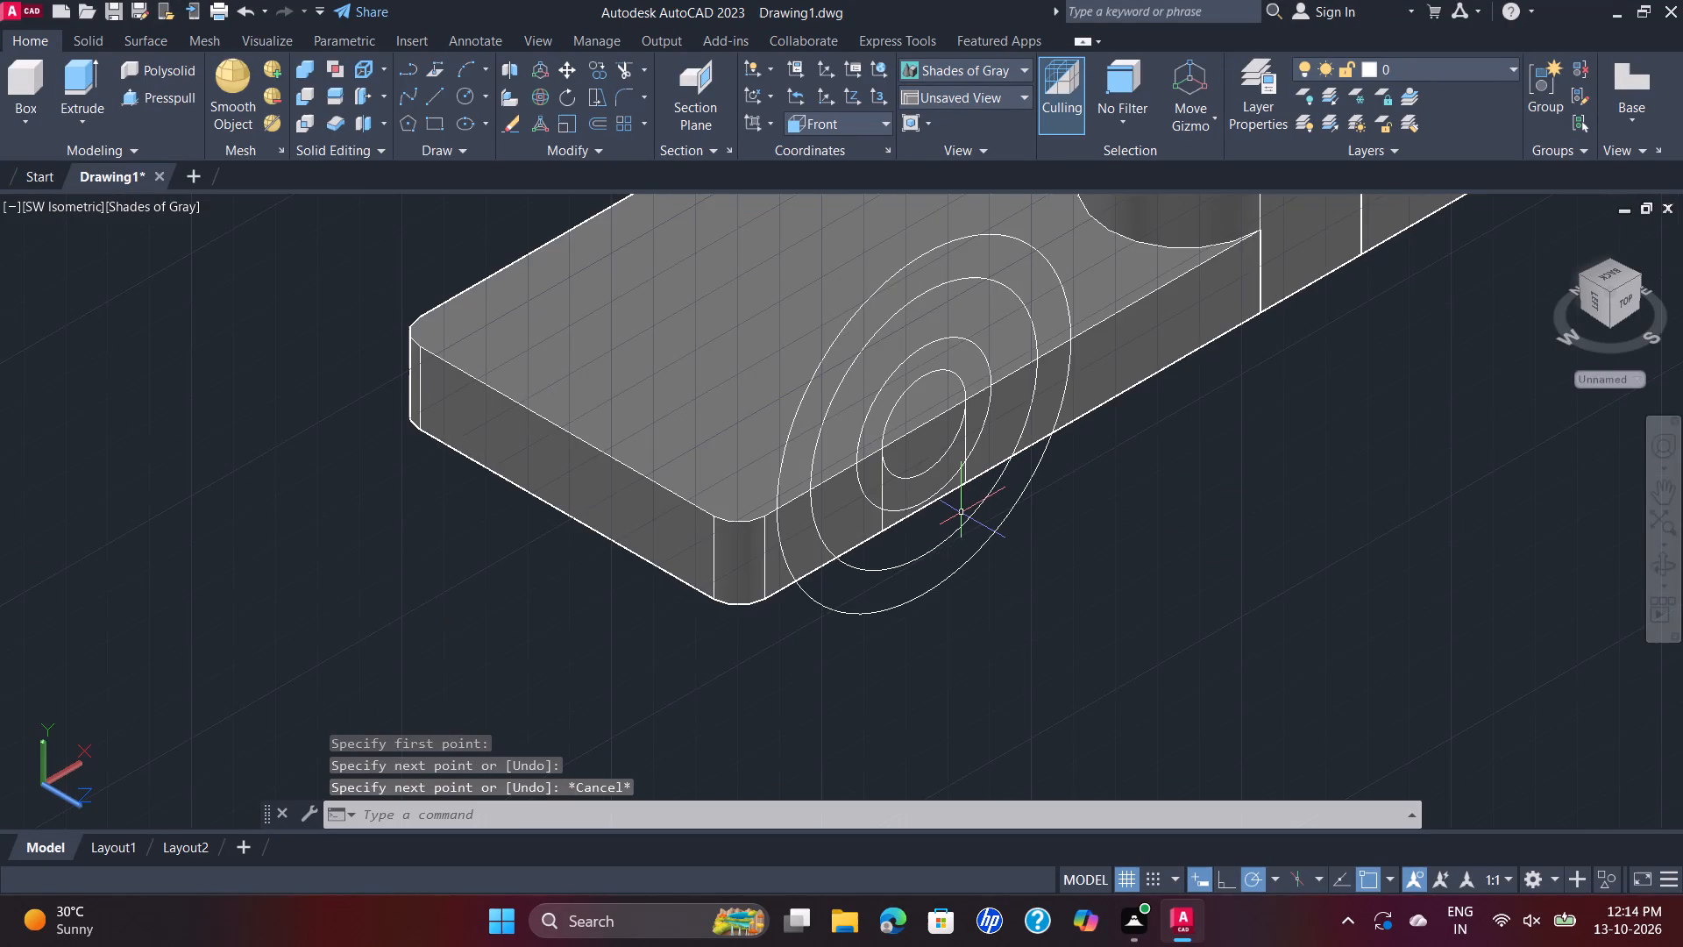
pyautogui.scroll(1, 962, 513)
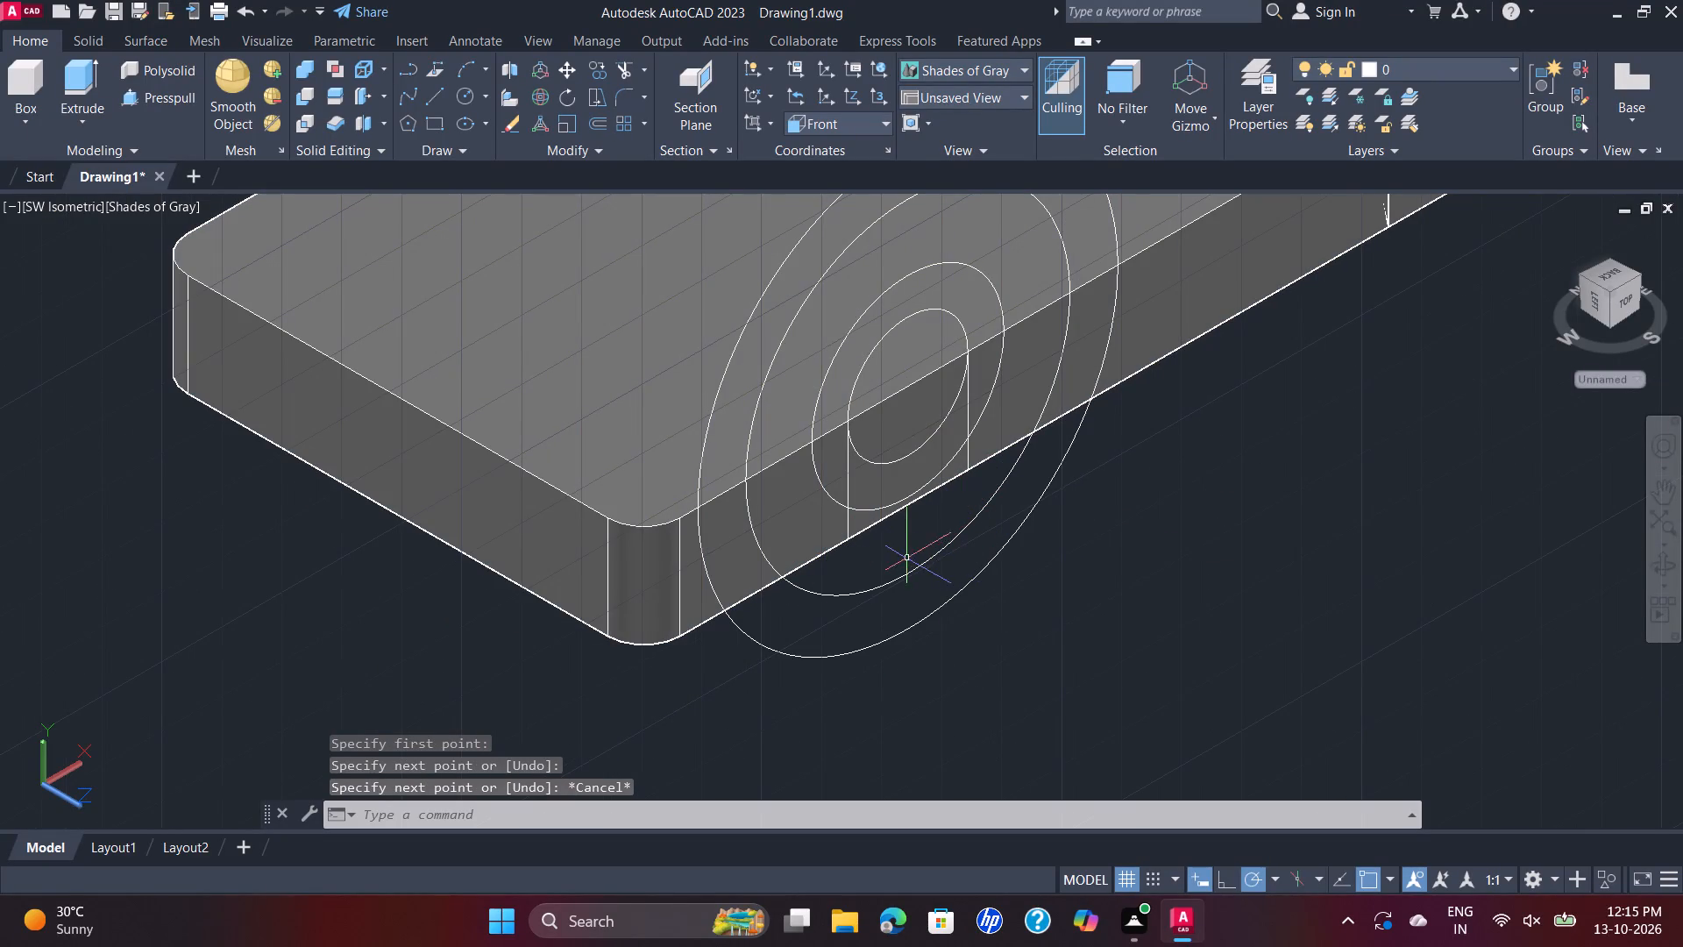
pyautogui.press('space')
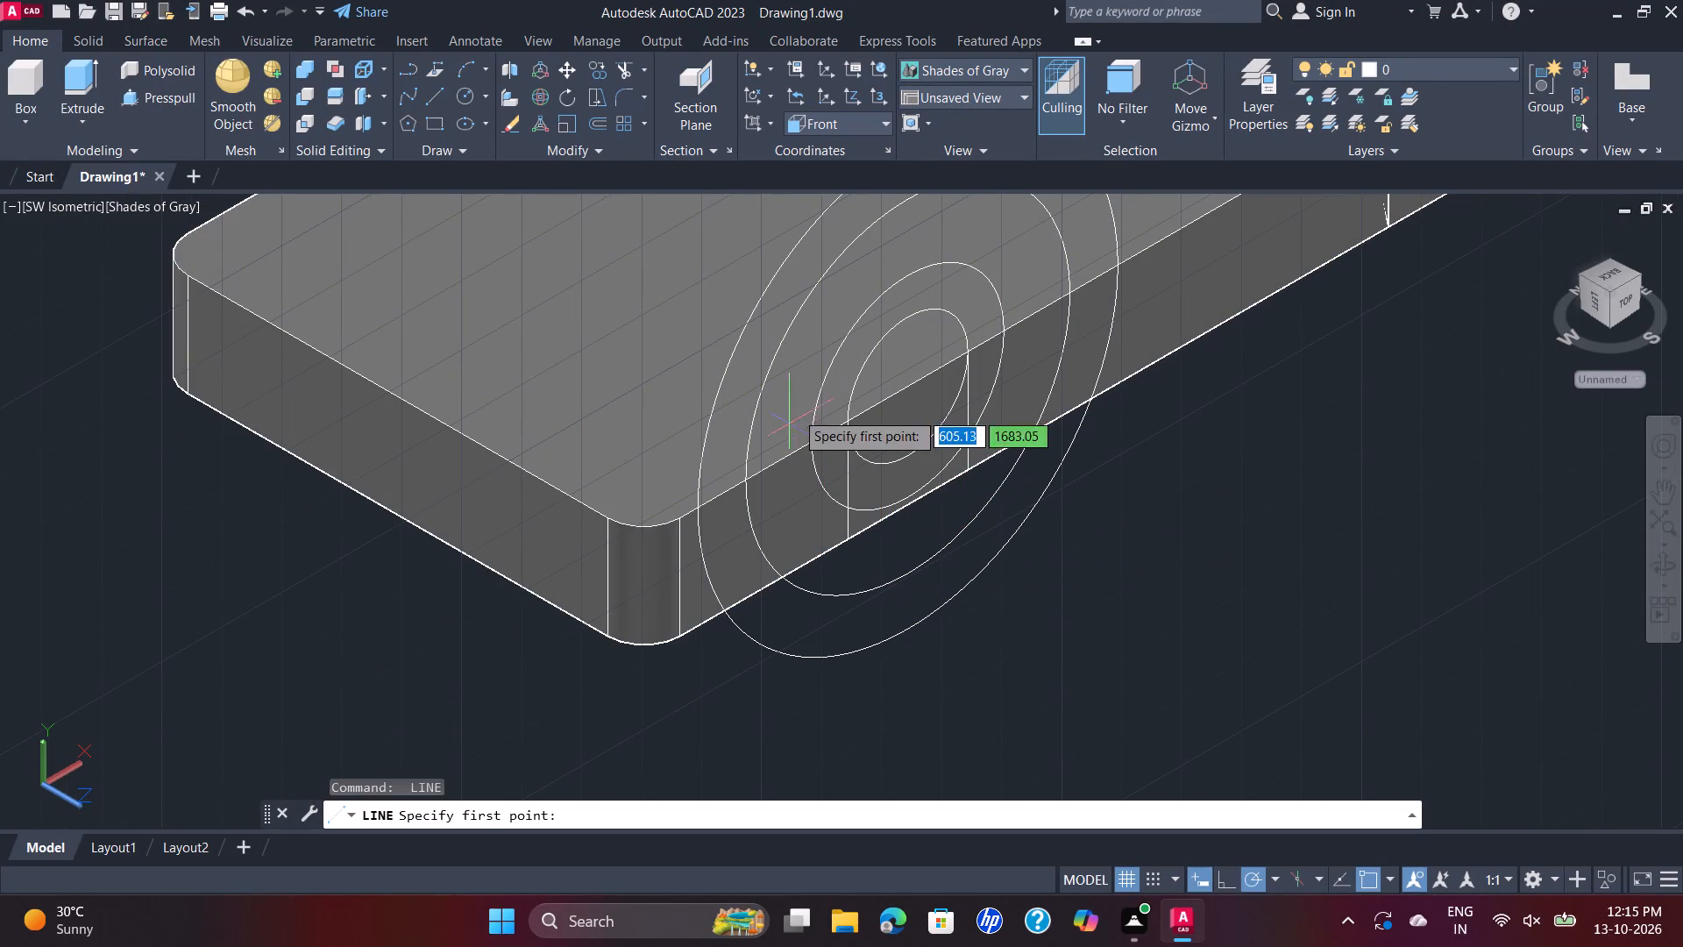
pyautogui.click(807, 444)
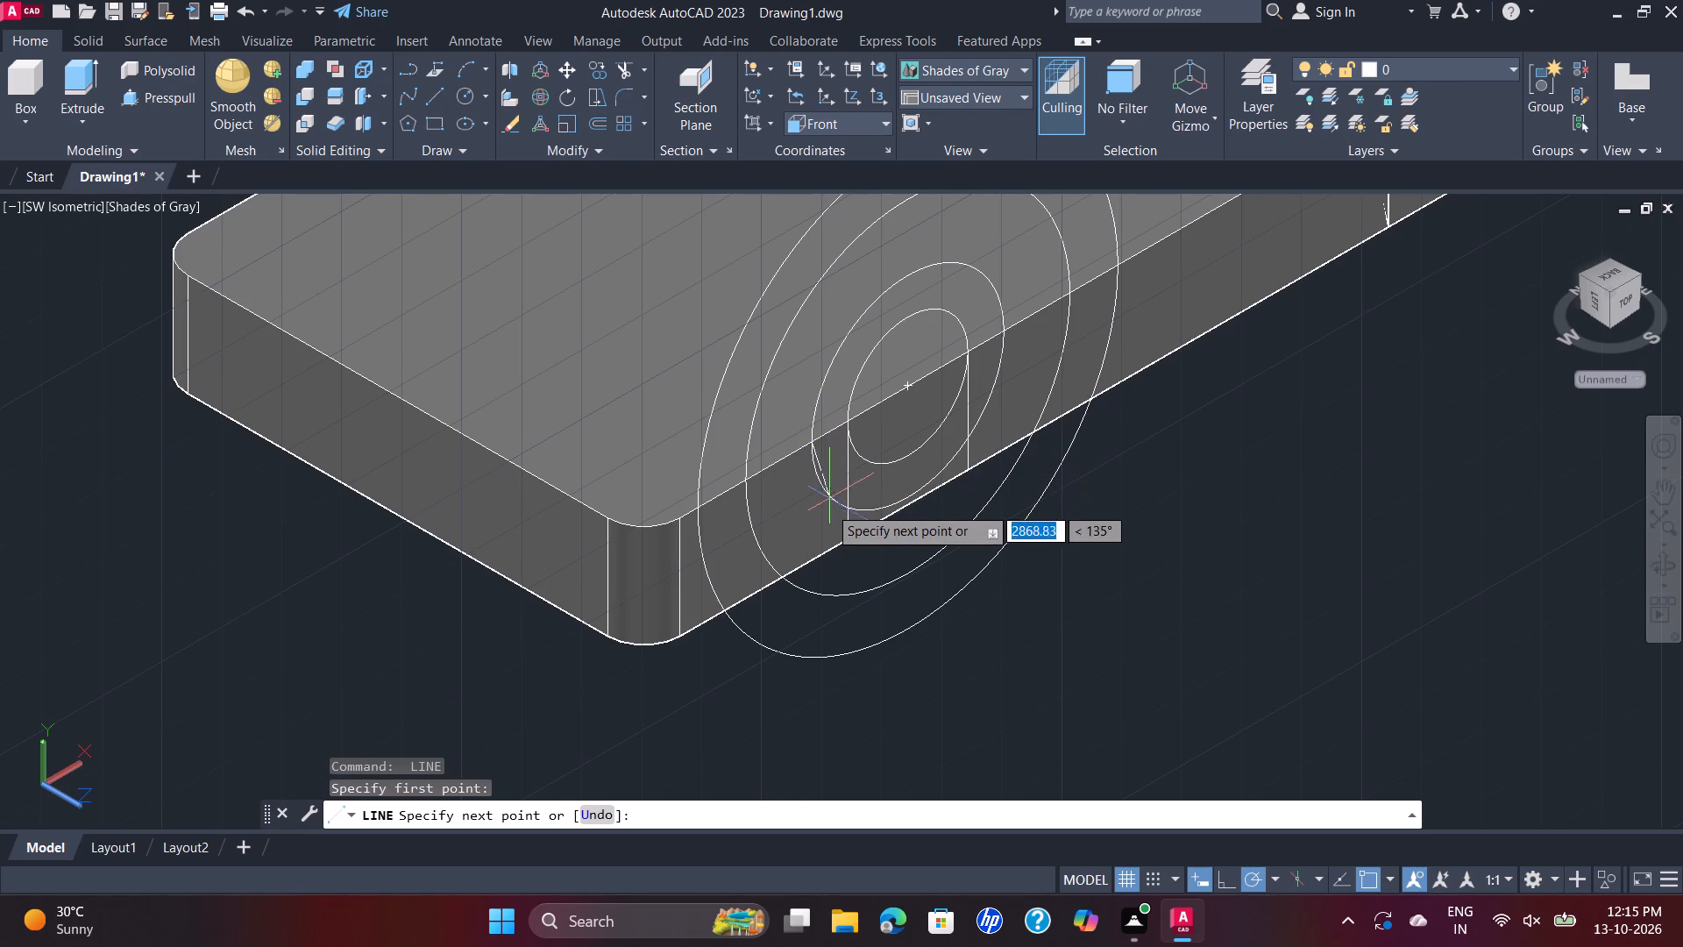
pyautogui.click(810, 566)
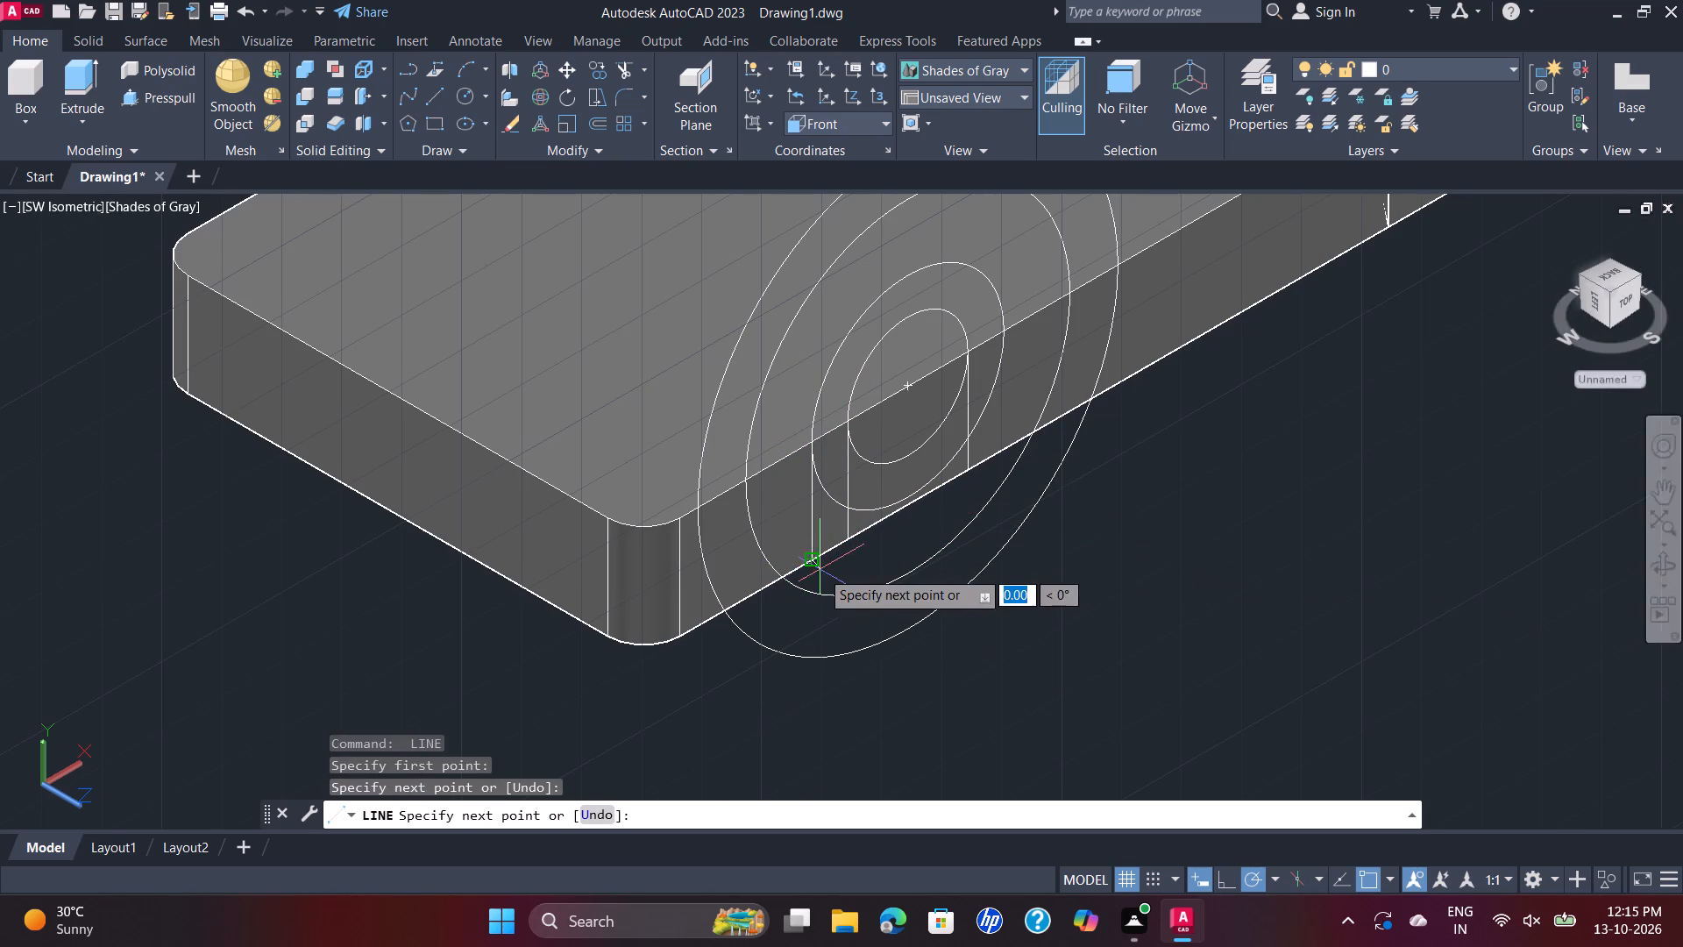
pyautogui.scroll(2, 814, 568)
pyautogui.press('Escape')
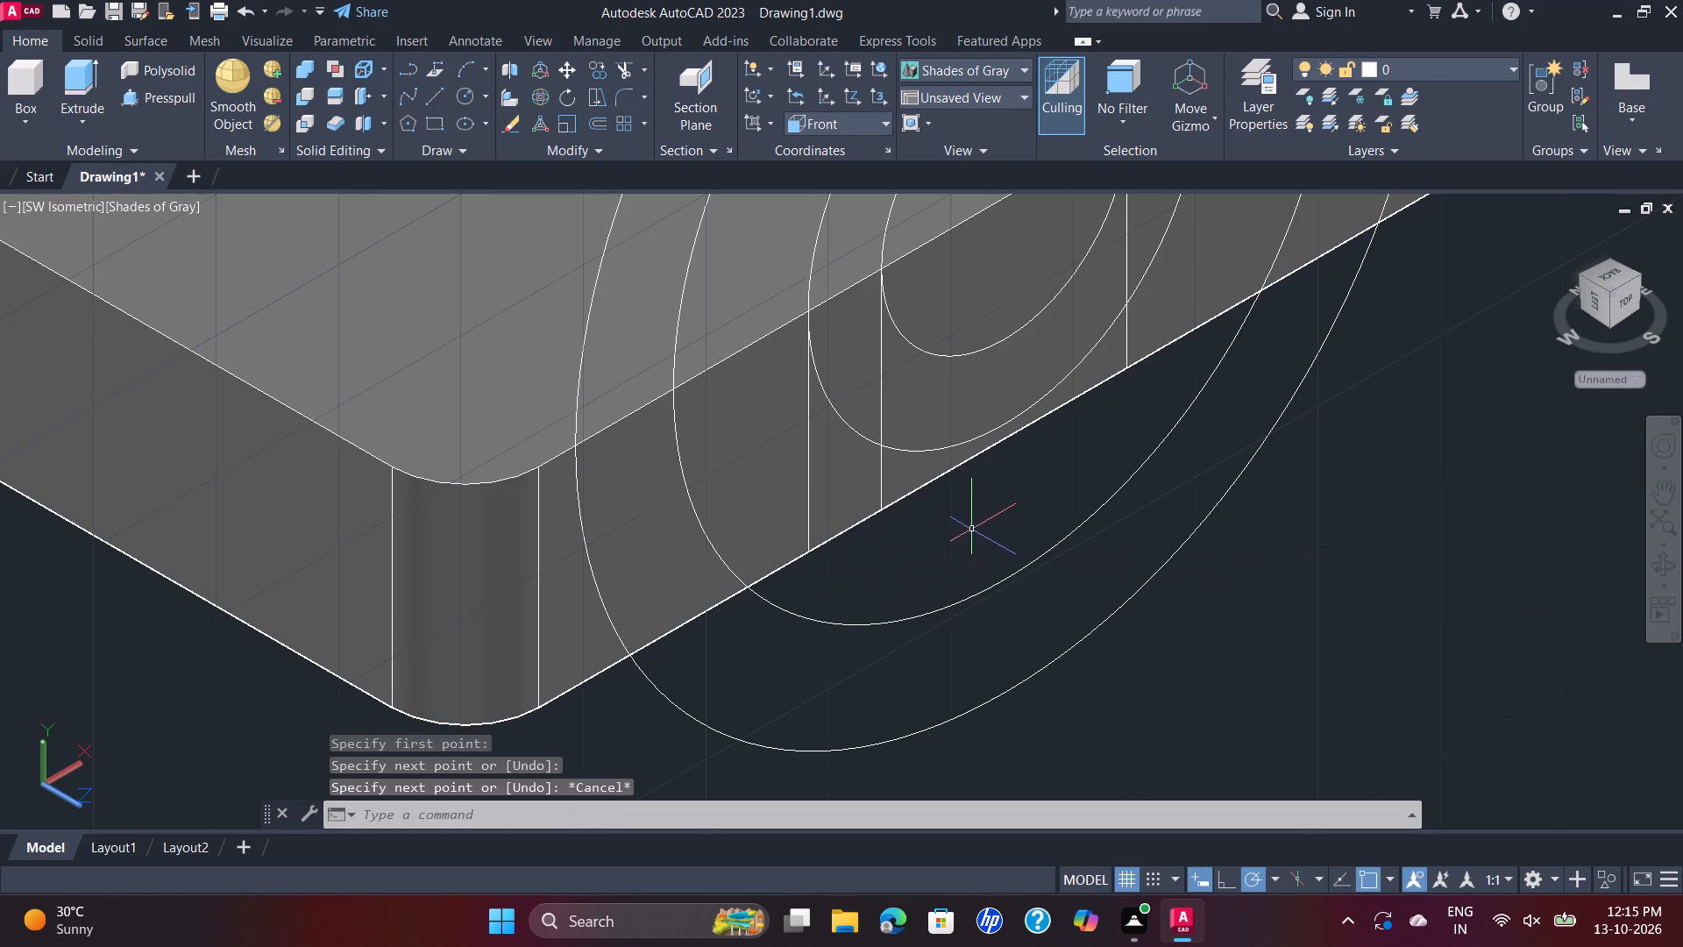
# Draw a 17 mm vertical line from the opposite quadrant of the 16 mm radius circle down to the plate's bottom edge.
pyautogui.scroll(-1, 980, 515)
pyautogui.press('space')
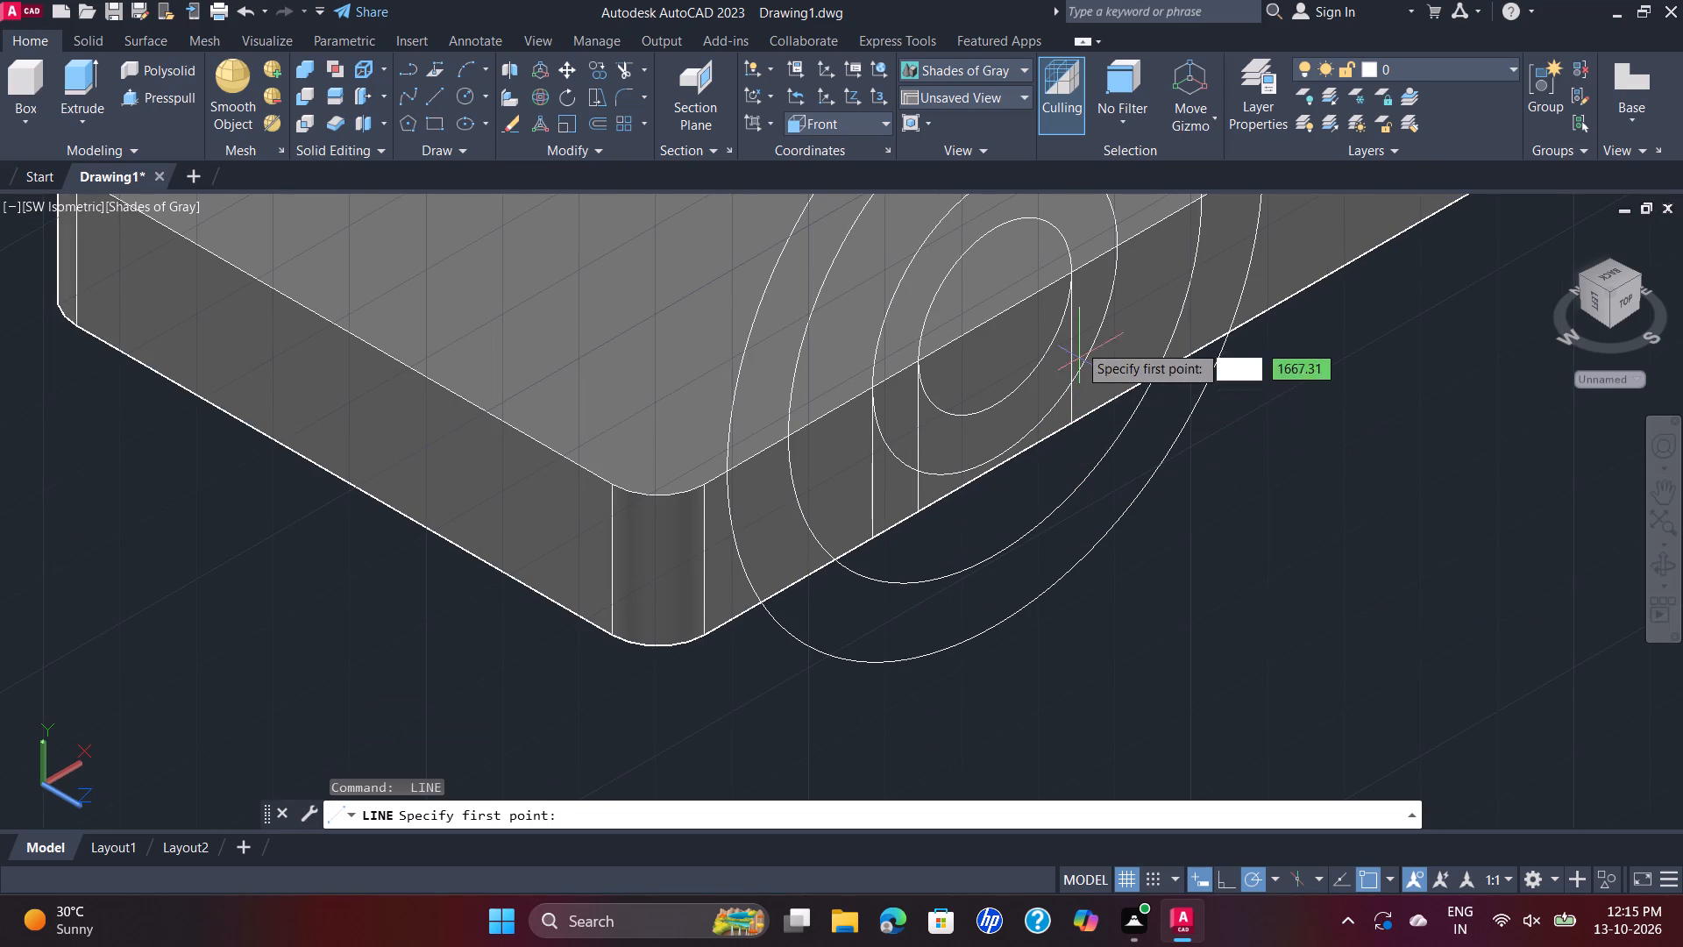
pyautogui.click(1120, 249)
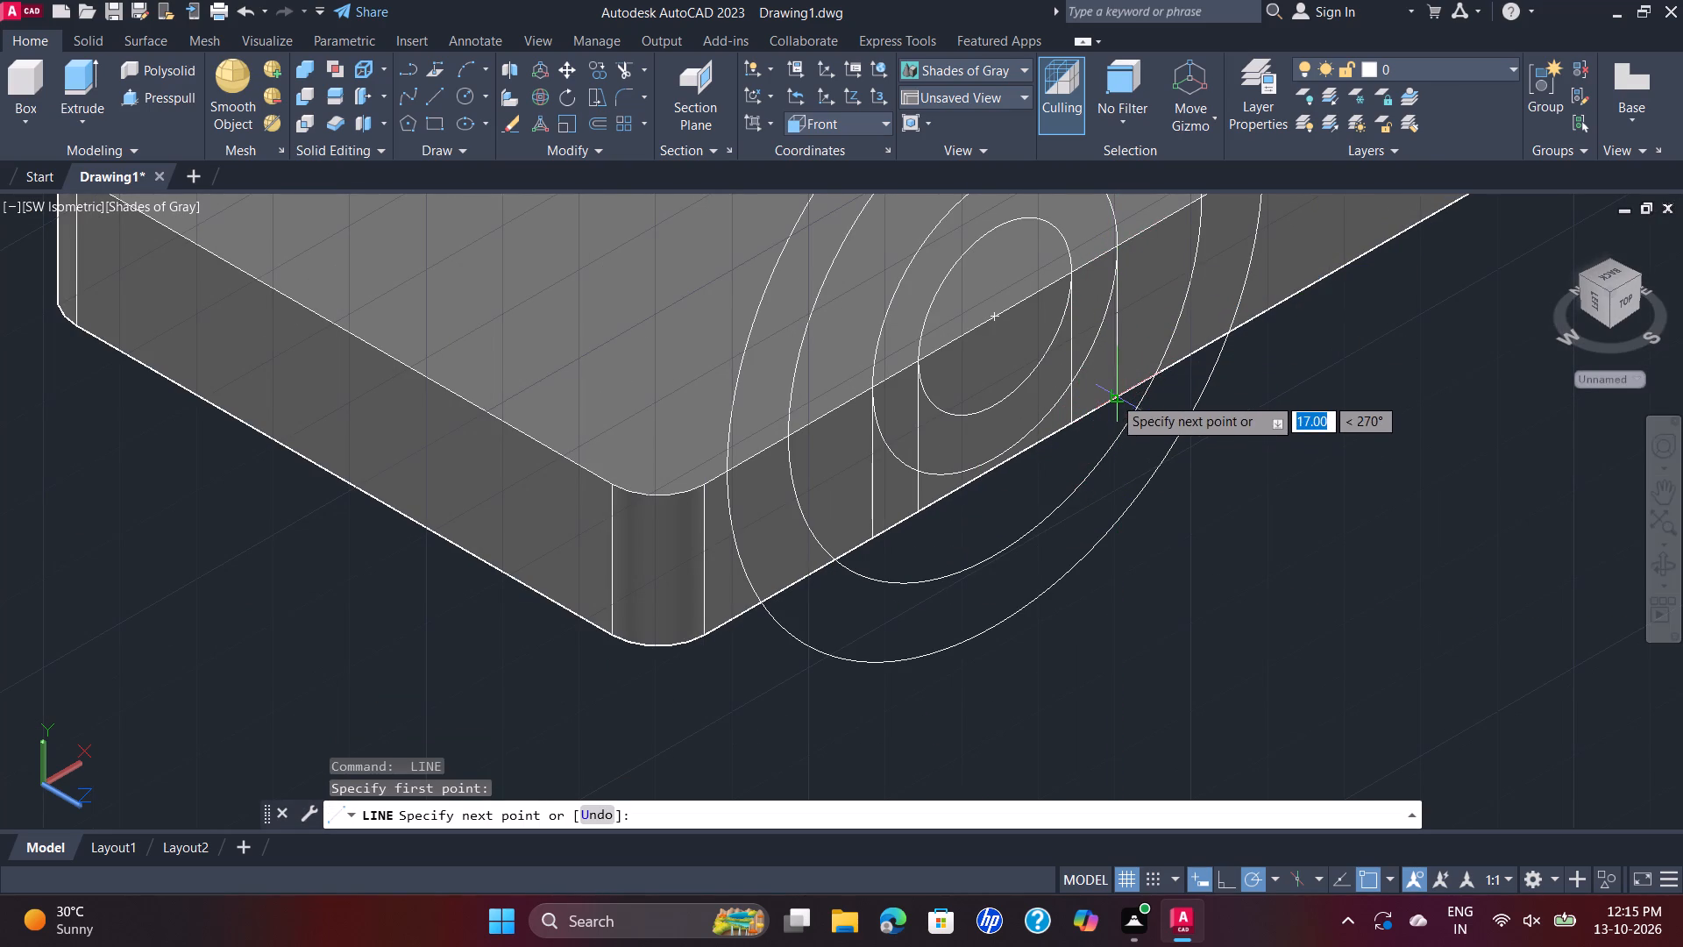
pyautogui.click(1113, 395)
pyautogui.press('Escape')
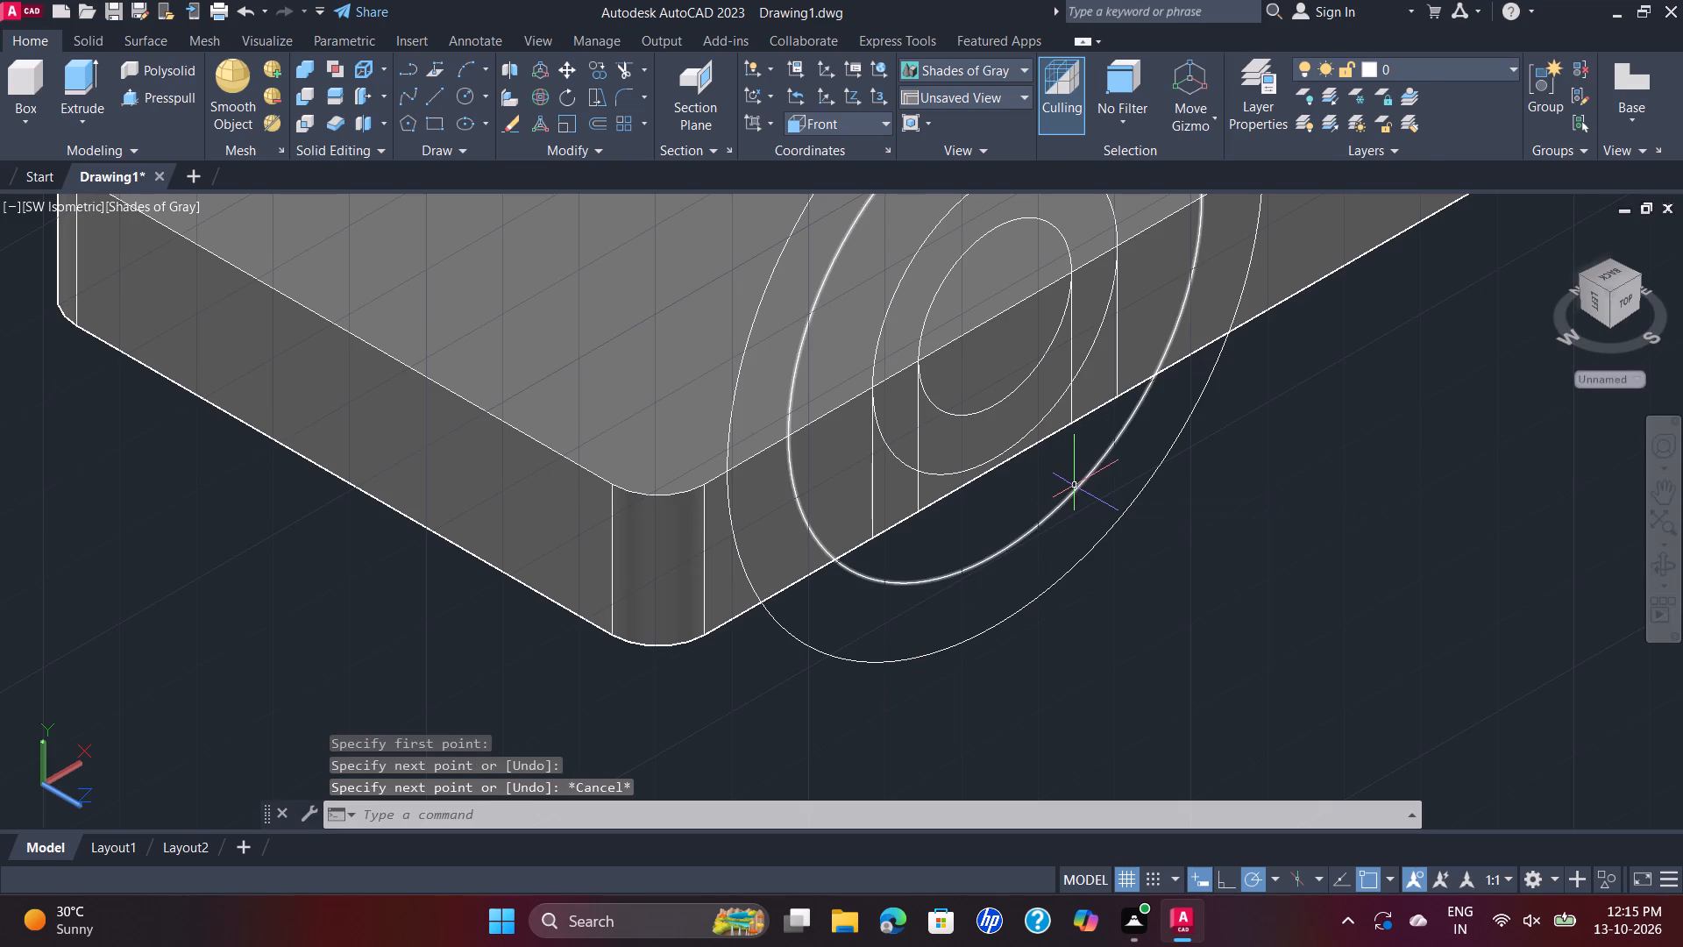
# Trim the 16 mm radius circle's lower arc between the two inner vertical lines, and the lower half of the 10 mm radius circle.
pyautogui.scroll(-1, 1075, 486)
pyautogui.scroll(1, 1075, 486)
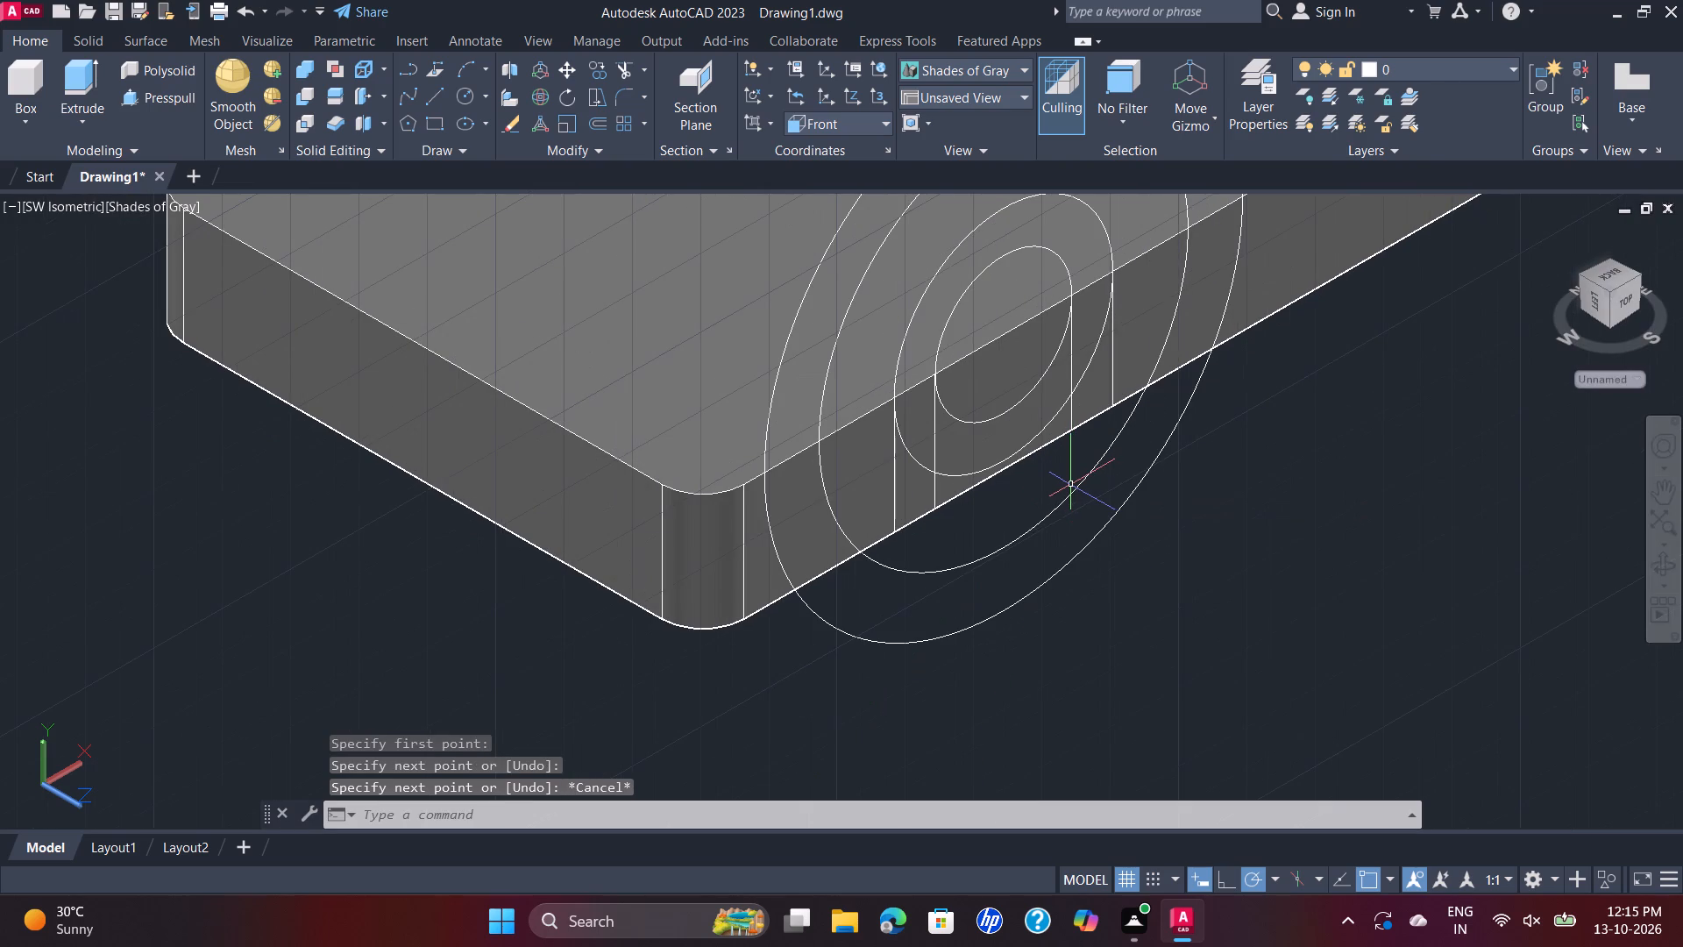
pyautogui.moveTo(1071, 485); pyautogui.dragTo(1141, 630, button='middle')
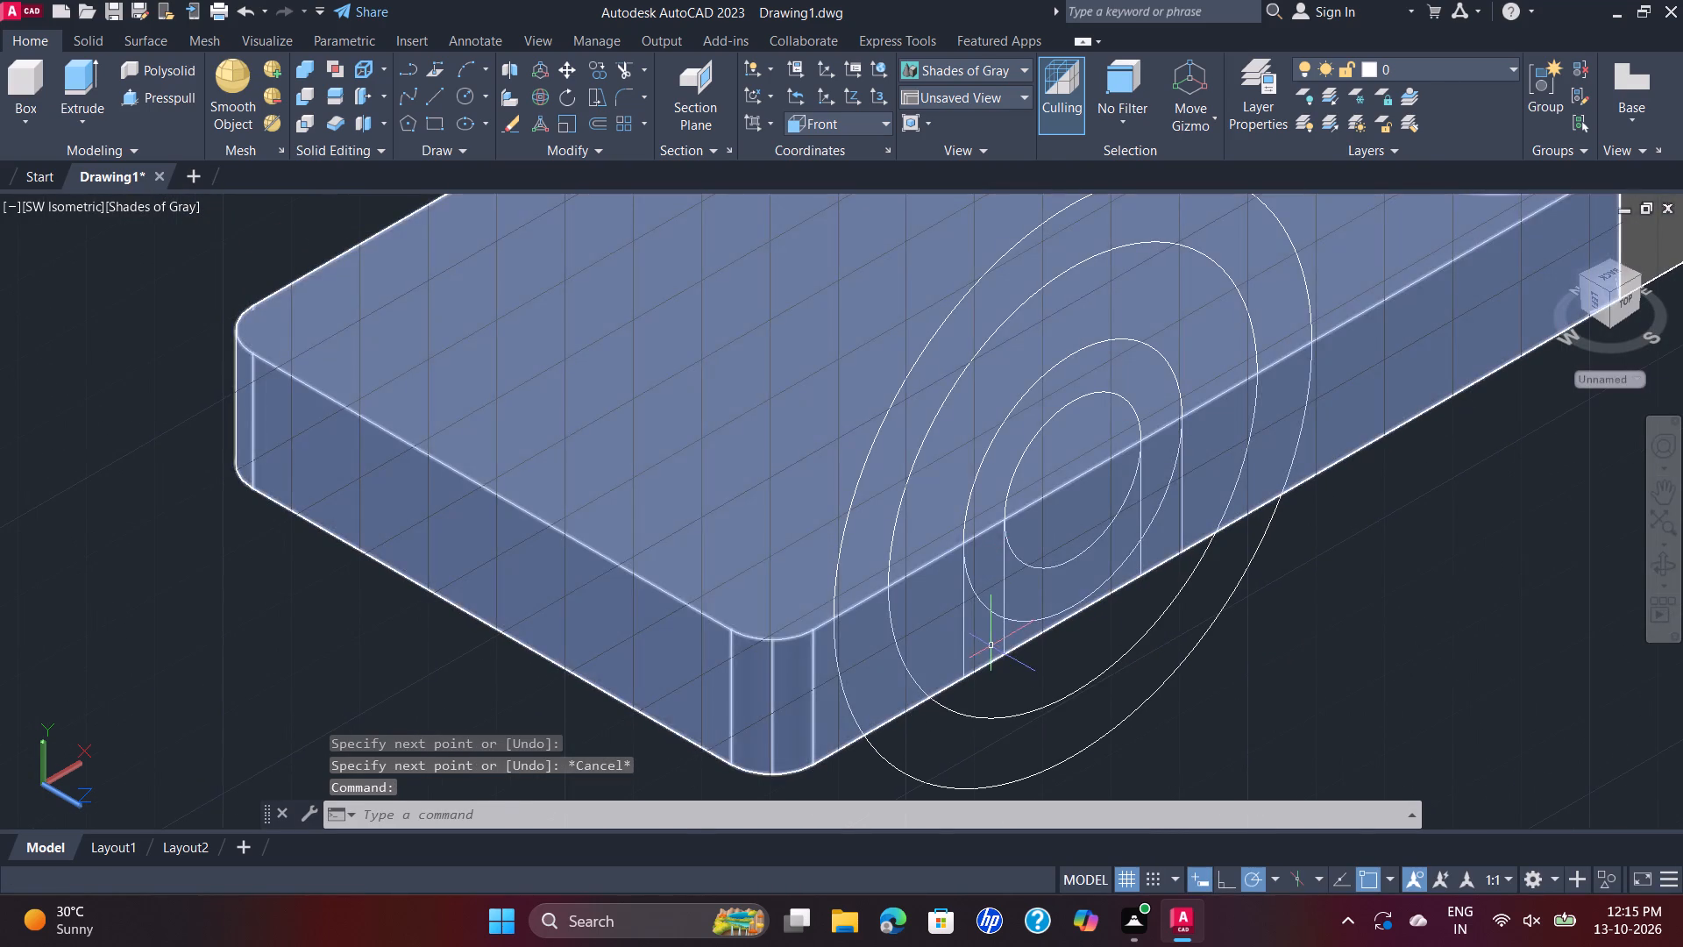
pyautogui.scroll(1, 991, 646)
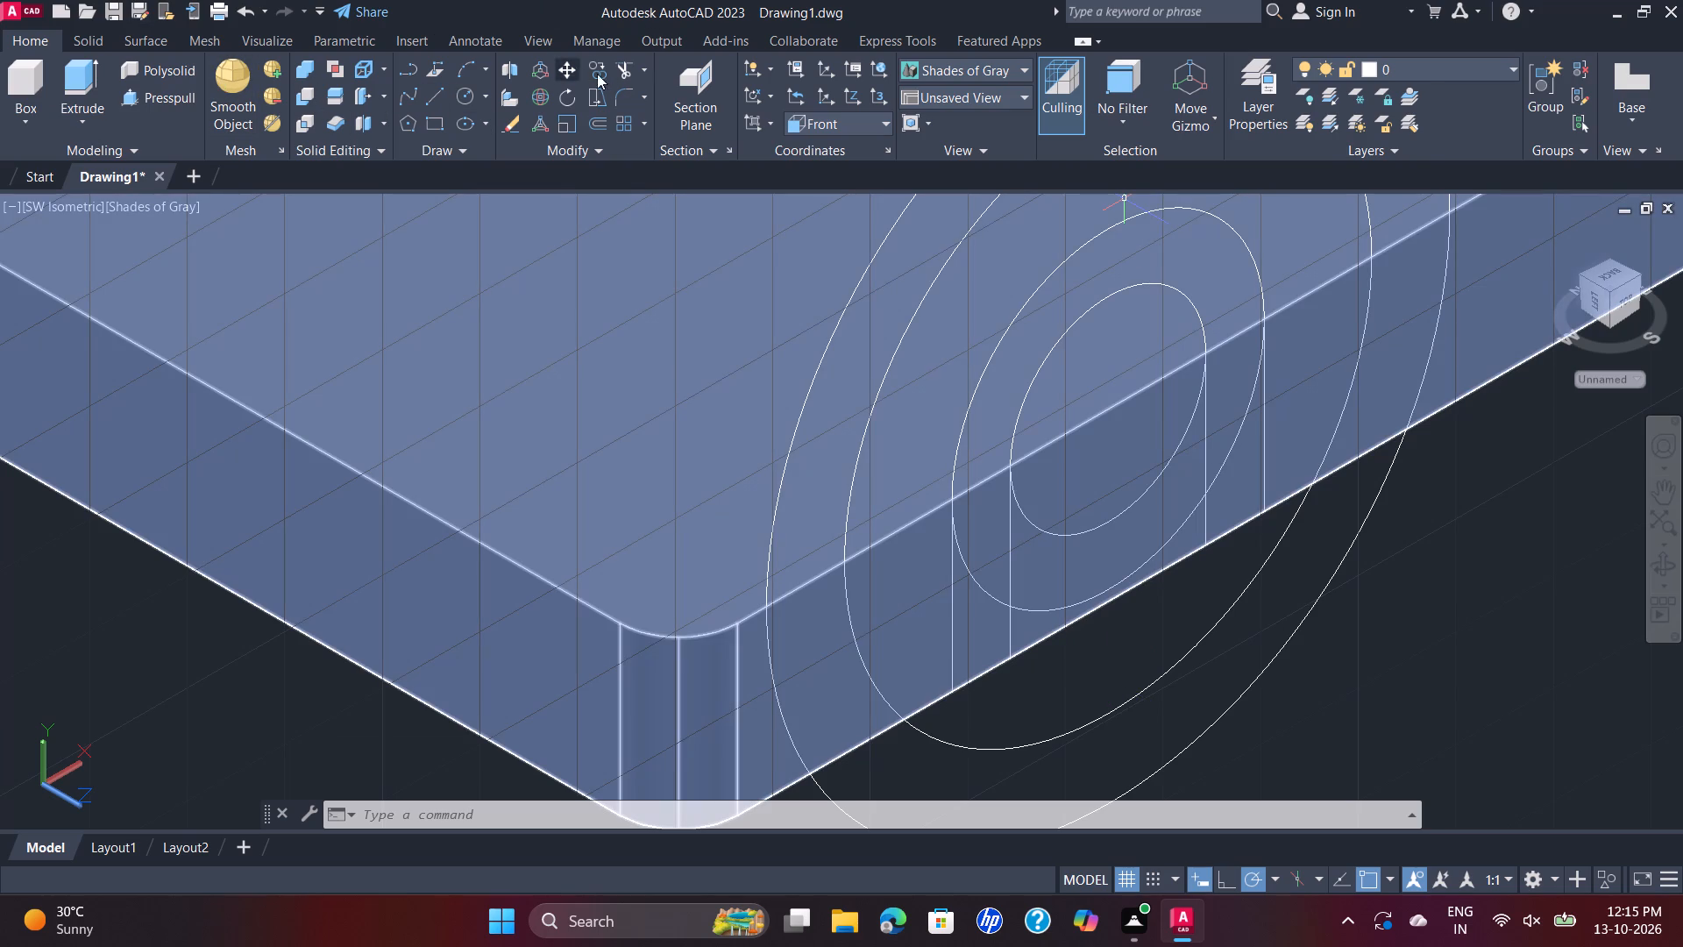
pyautogui.click(626, 70)
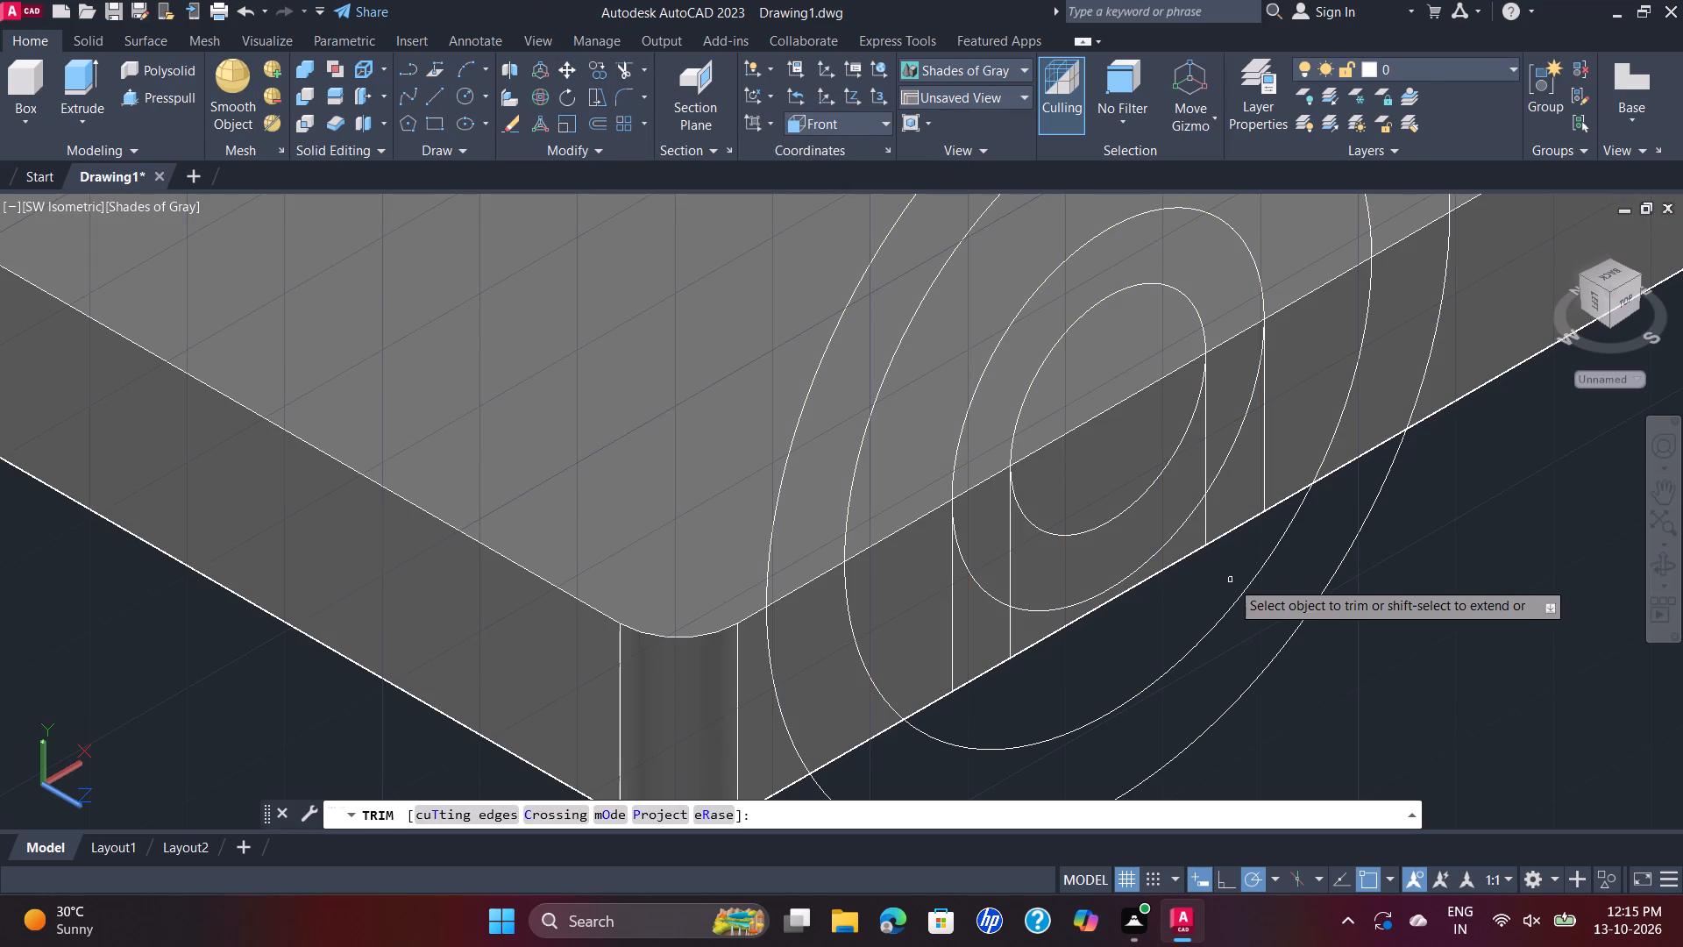
pyautogui.scroll(2, 1159, 552)
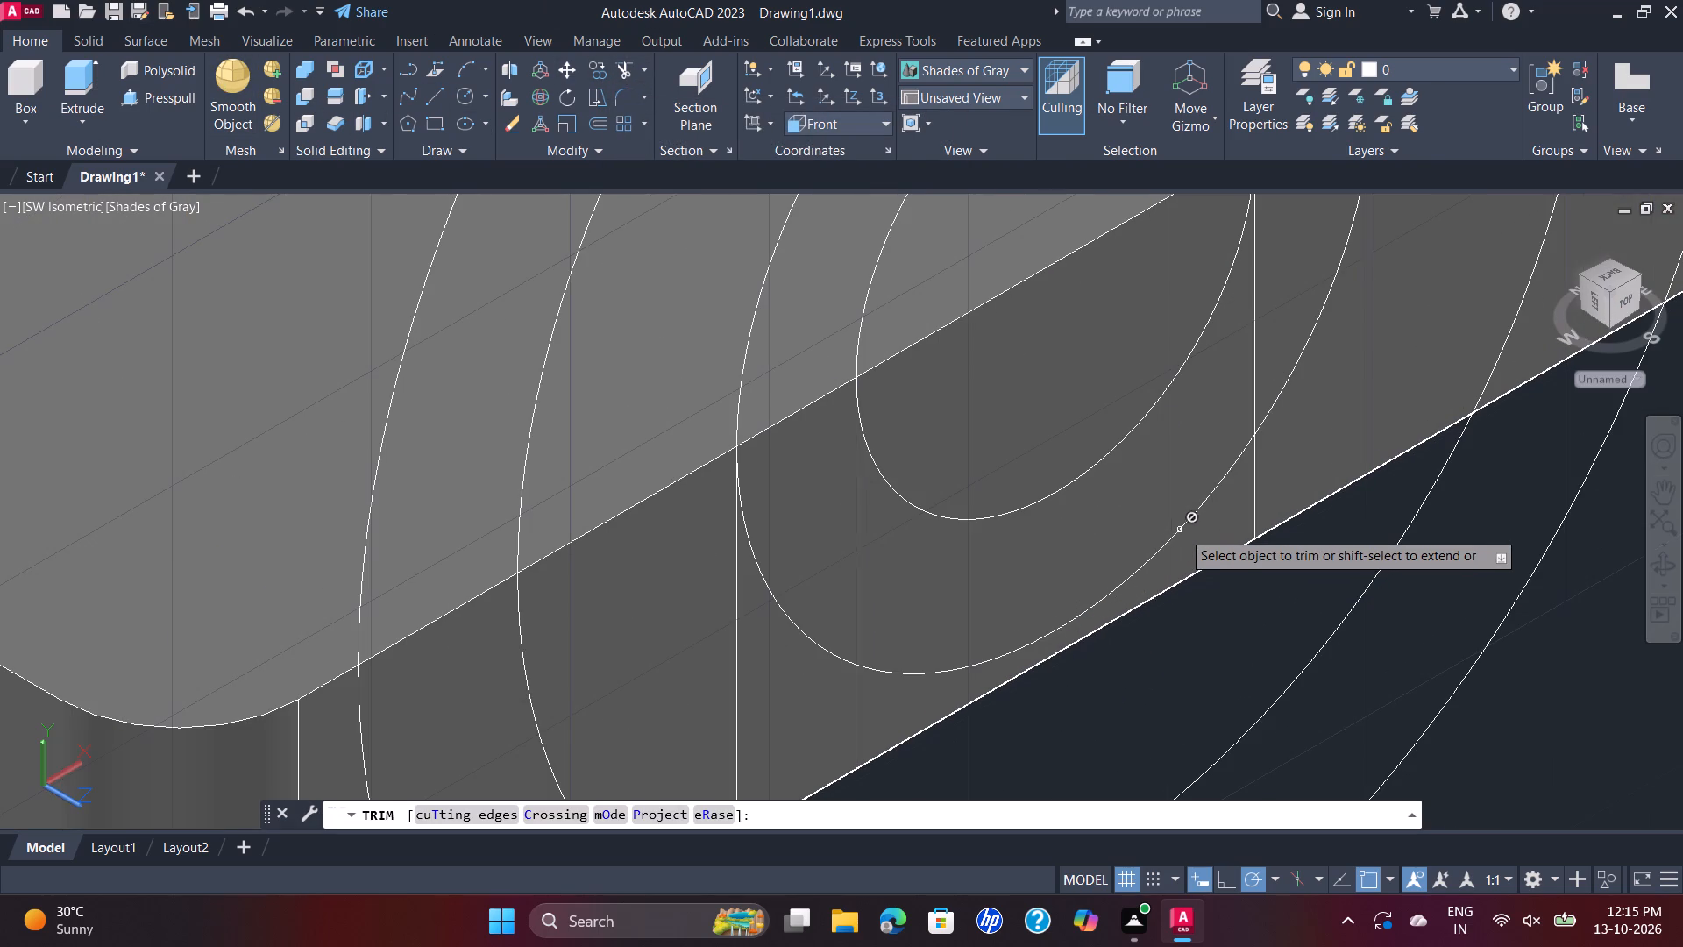
pyautogui.click(1186, 524)
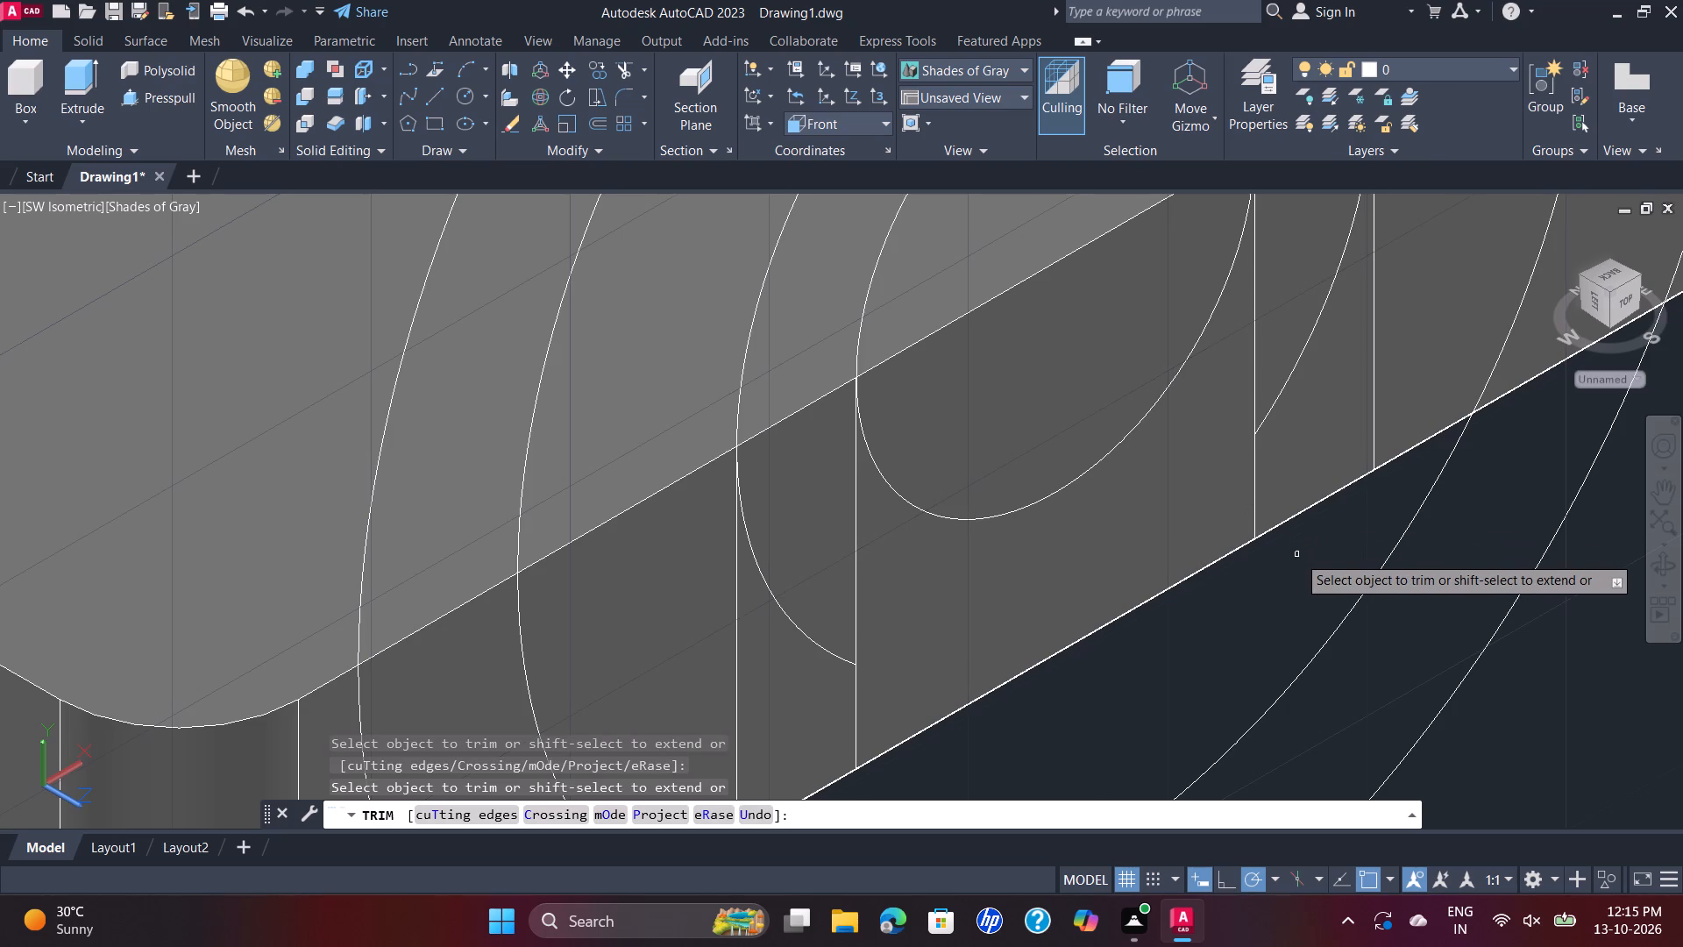
pyautogui.scroll(-1, 1297, 555)
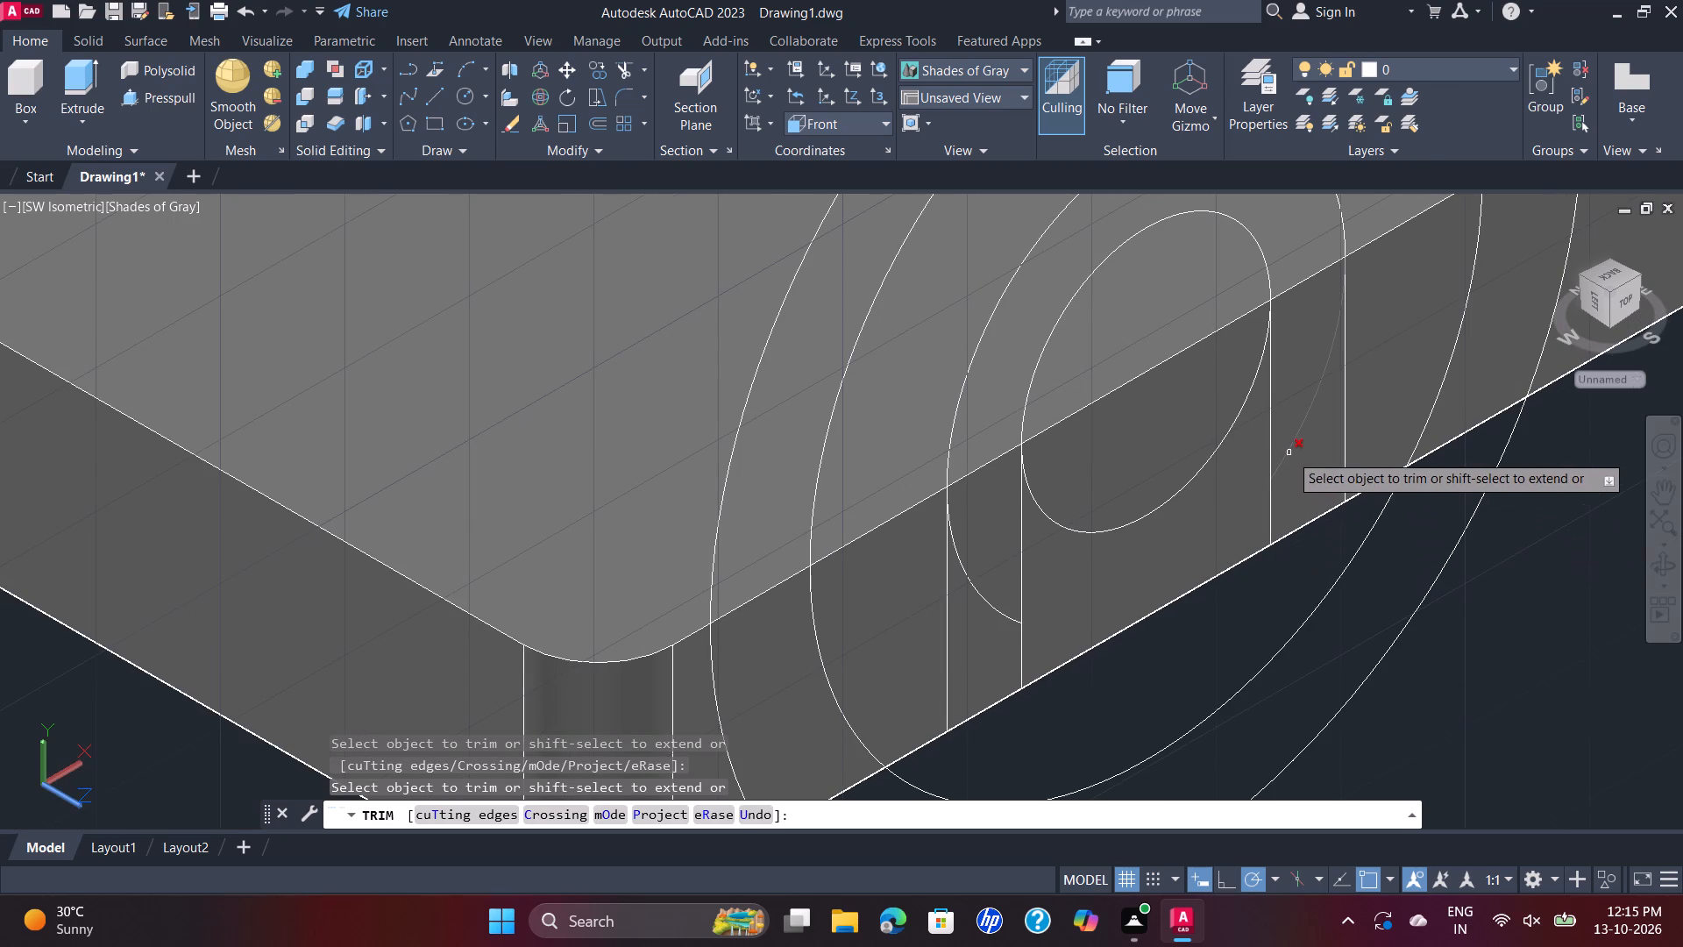
pyautogui.click(1221, 446)
# Trim the two leftover arc pieces of the 16 mm radius circle between the inner and outer vertical lines.
pyautogui.scroll(-2, 1294, 512)
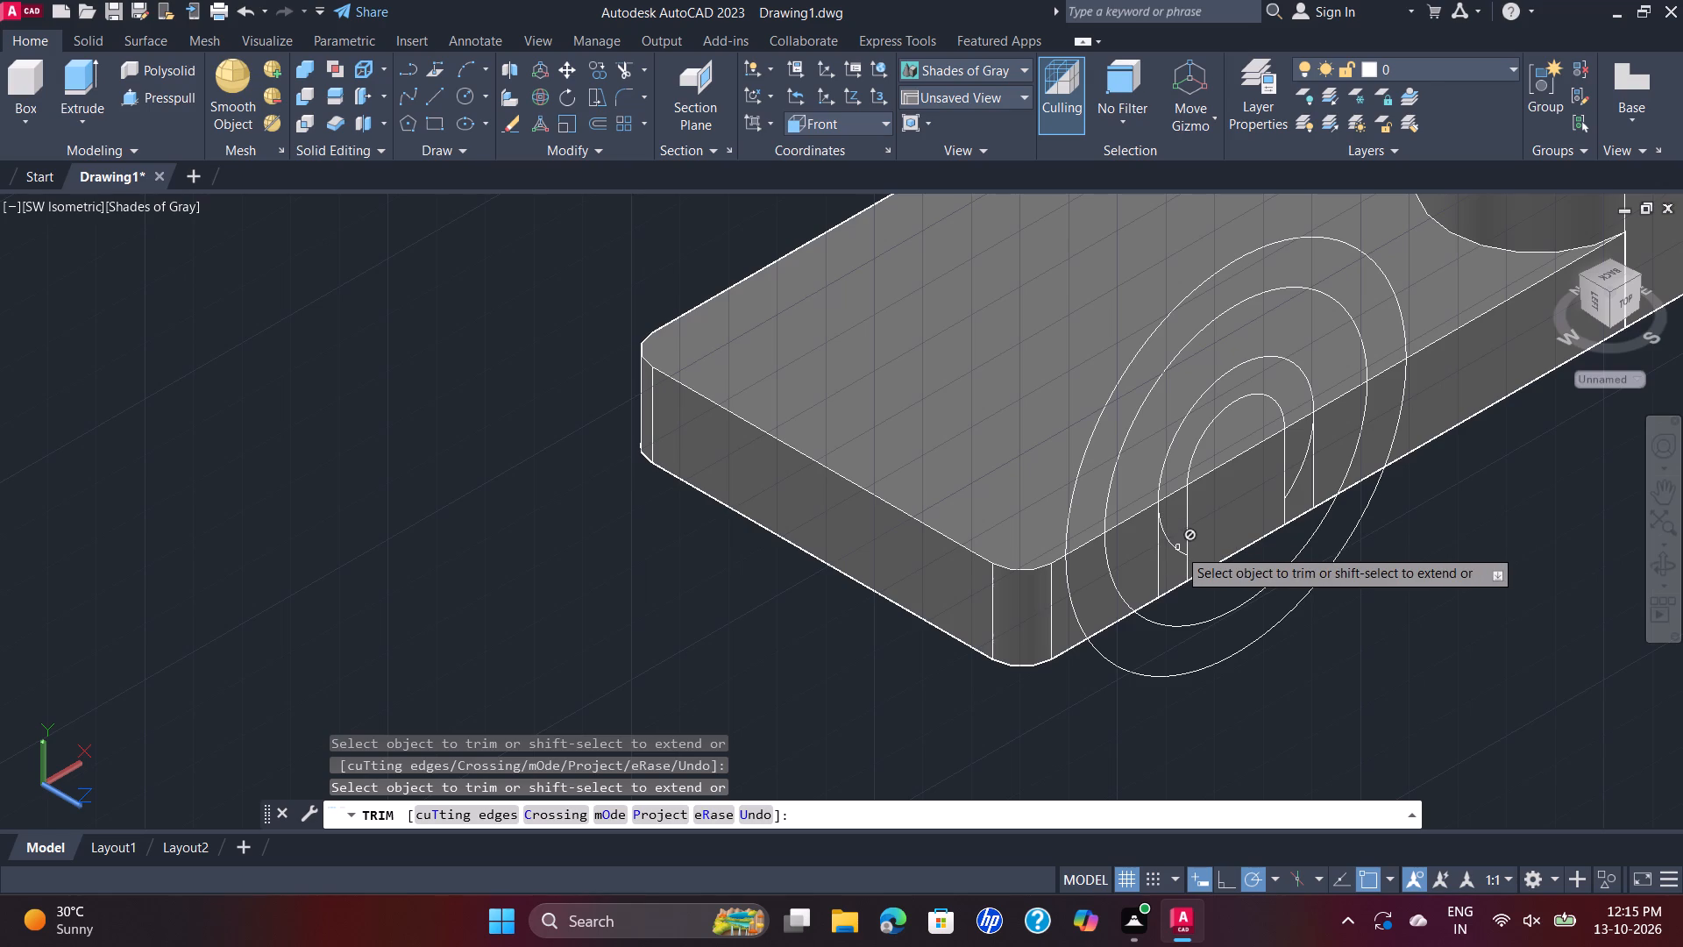
pyautogui.scroll(2, 1178, 548)
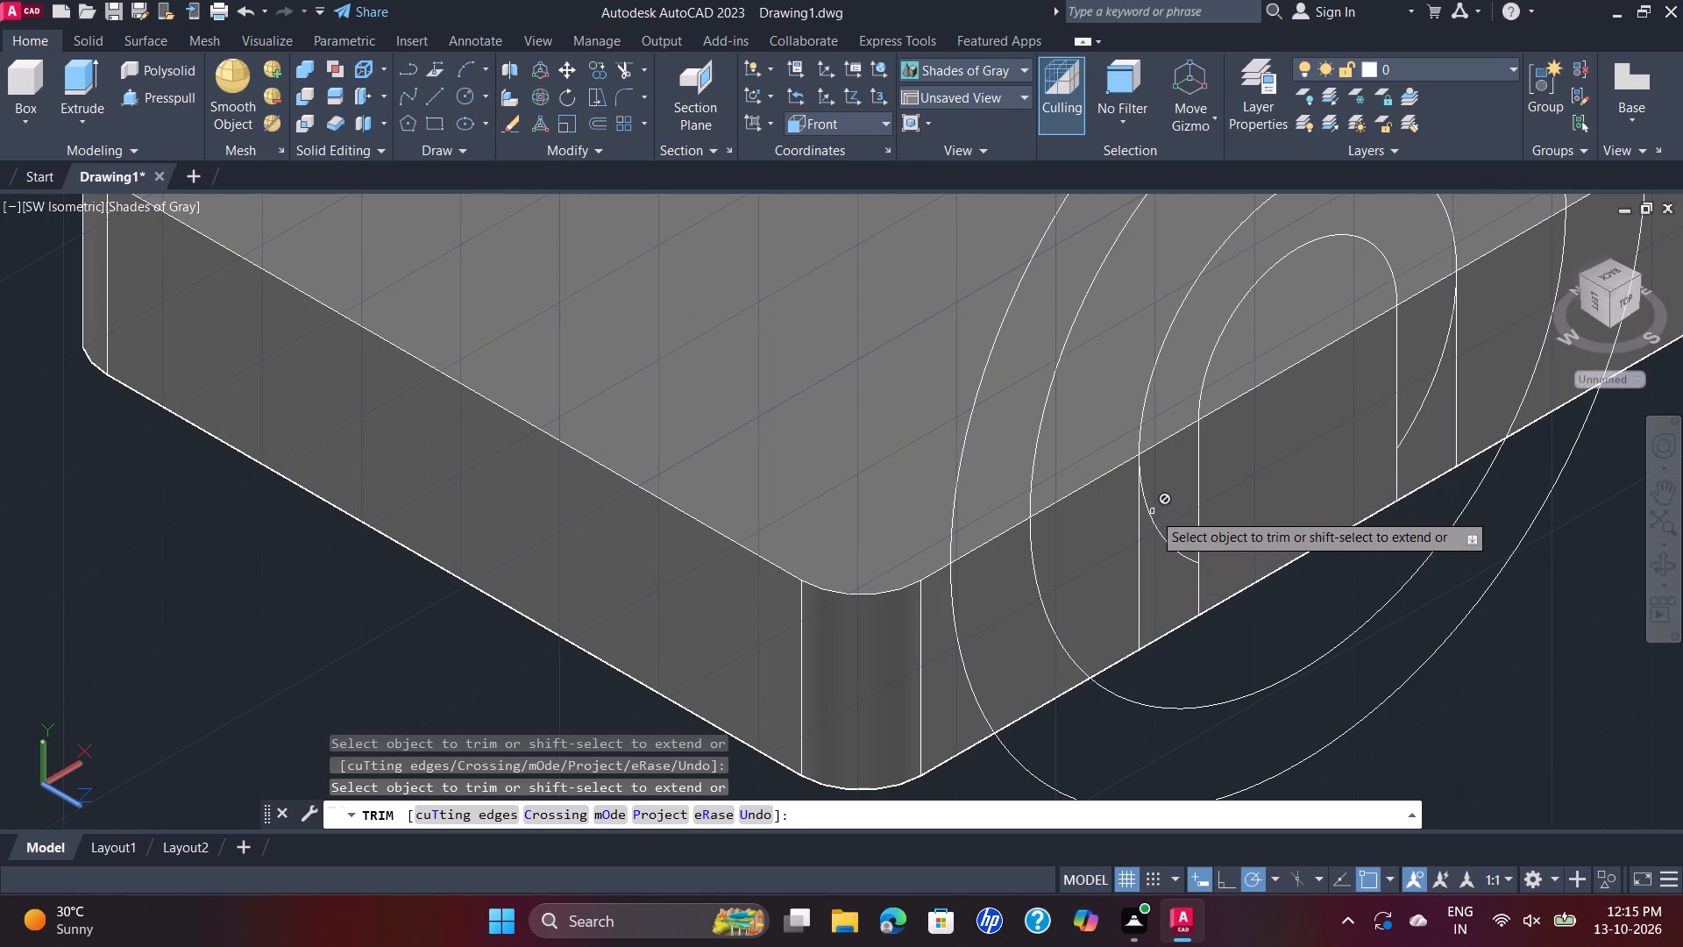
pyautogui.scroll(2, 1153, 512)
pyautogui.click(1149, 520)
pyautogui.scroll(-3, 1249, 463)
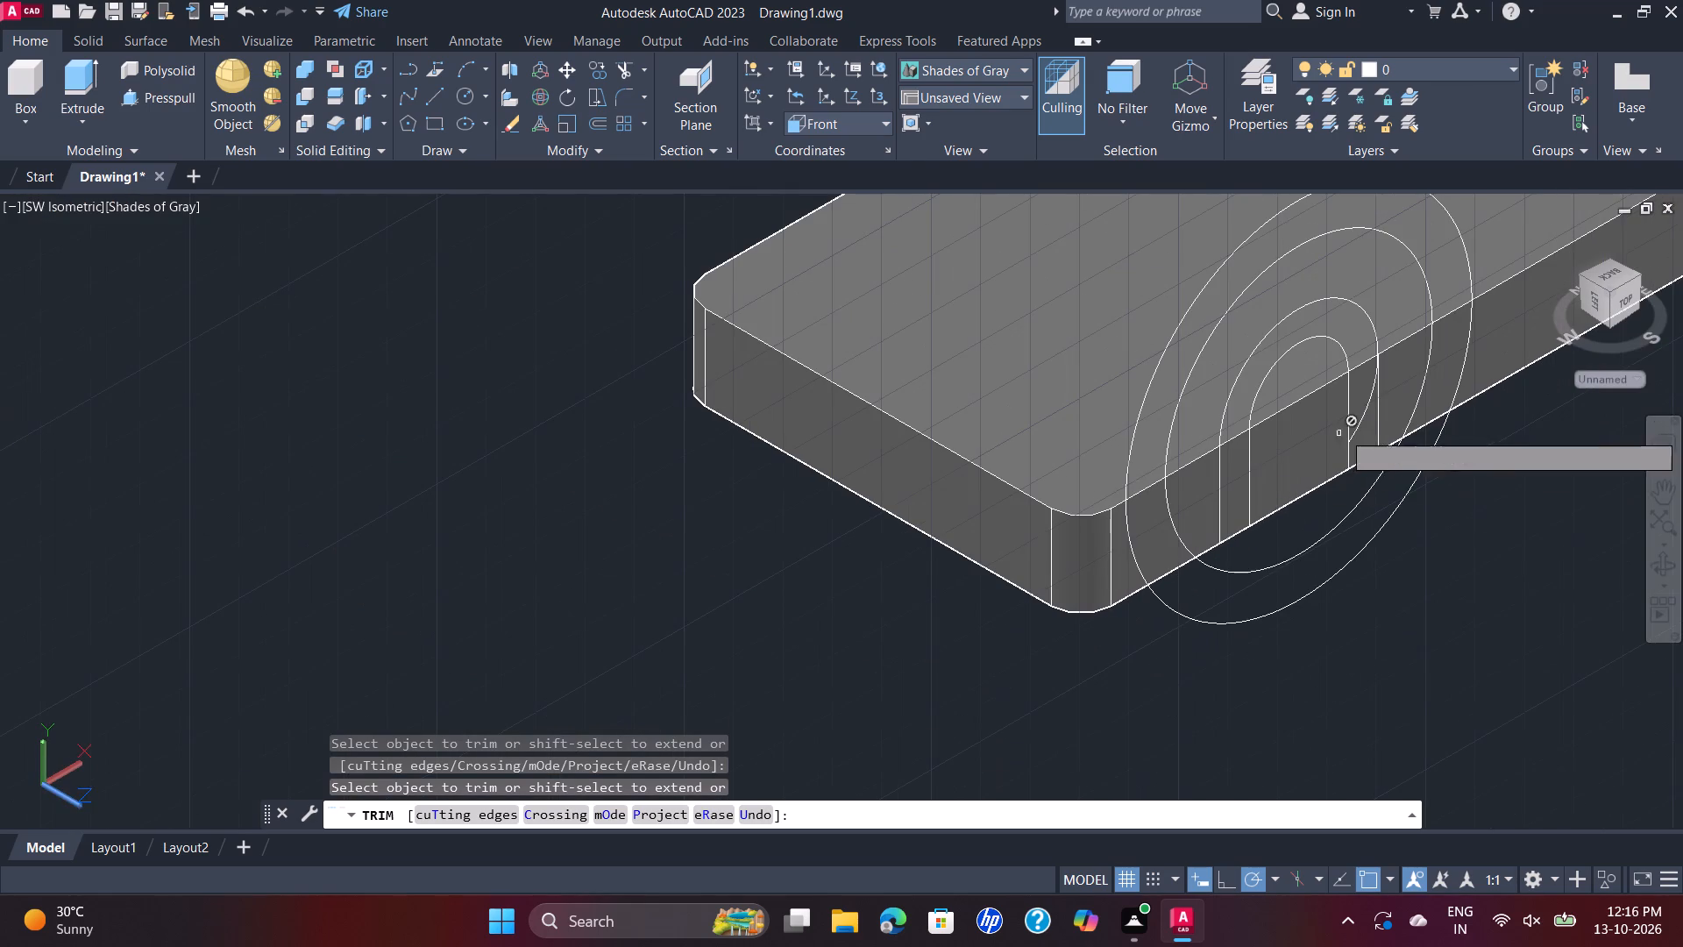
pyautogui.scroll(2, 1361, 417)
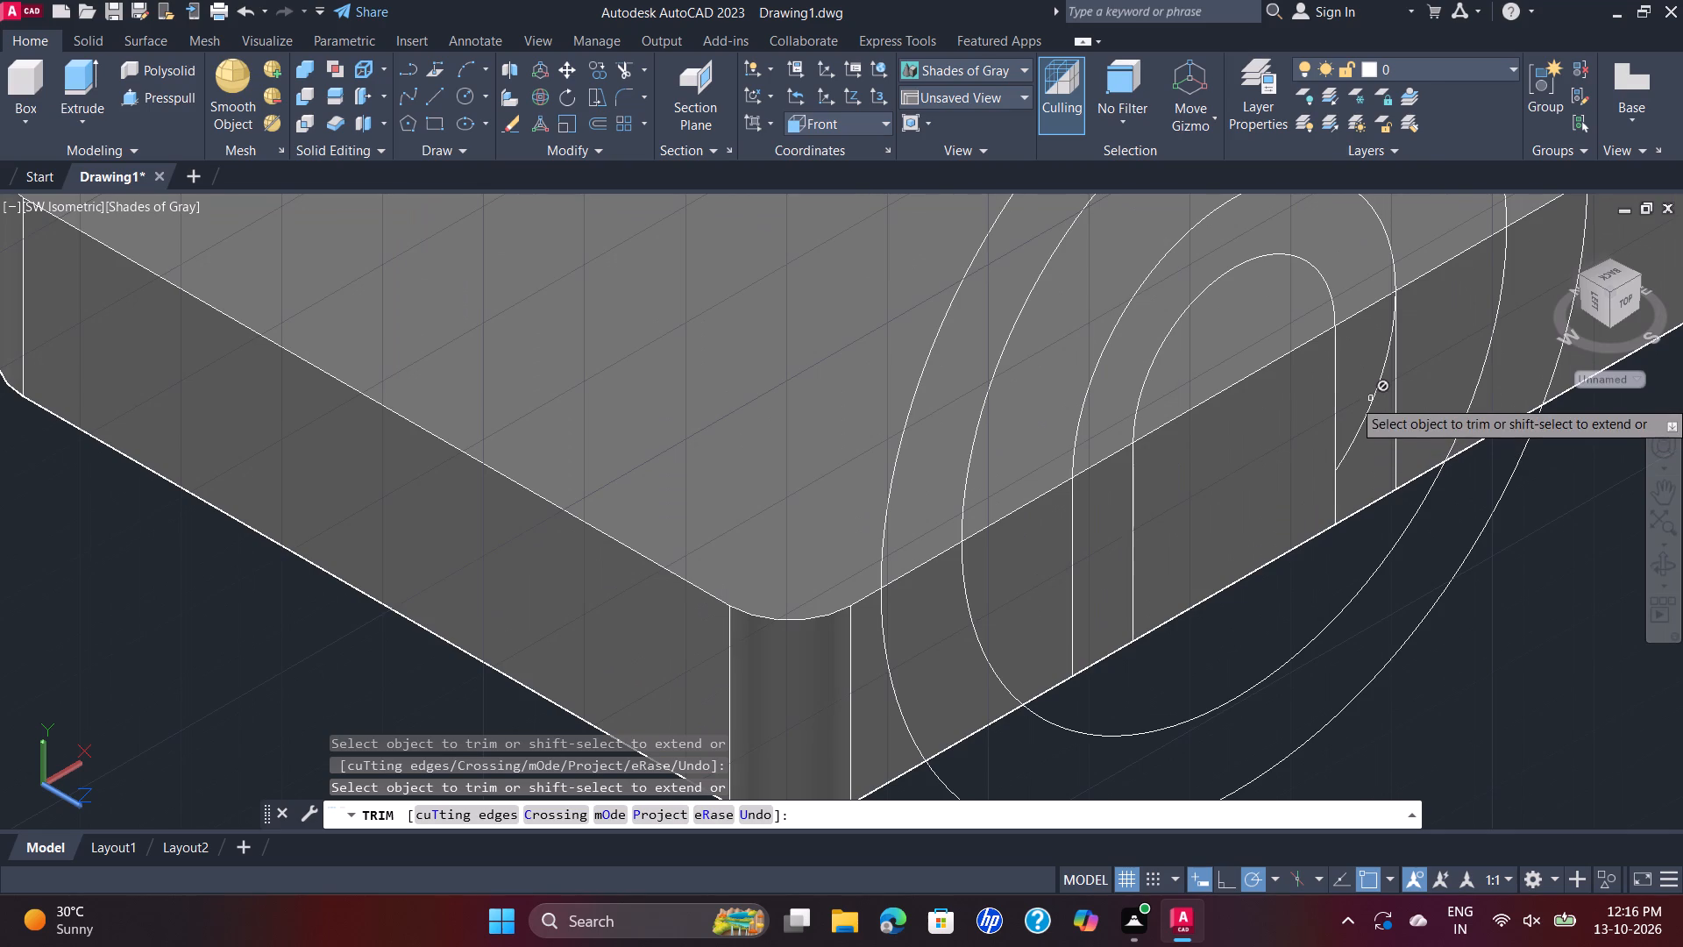
pyautogui.scroll(1, 1376, 392)
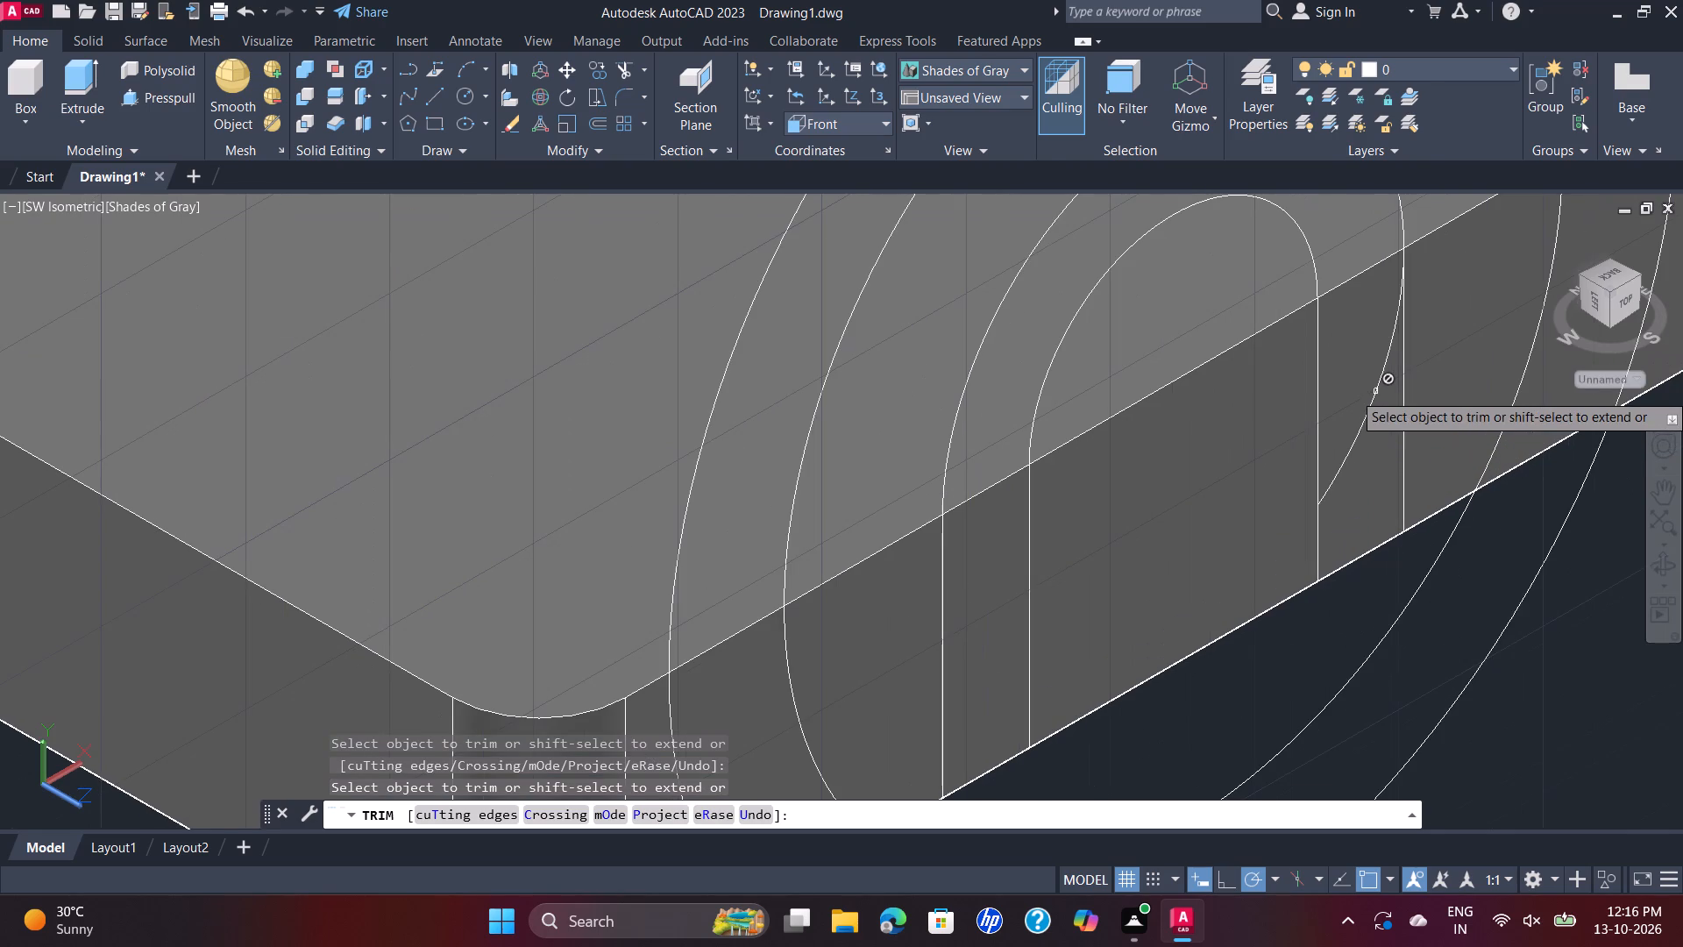
pyautogui.click(1375, 400)
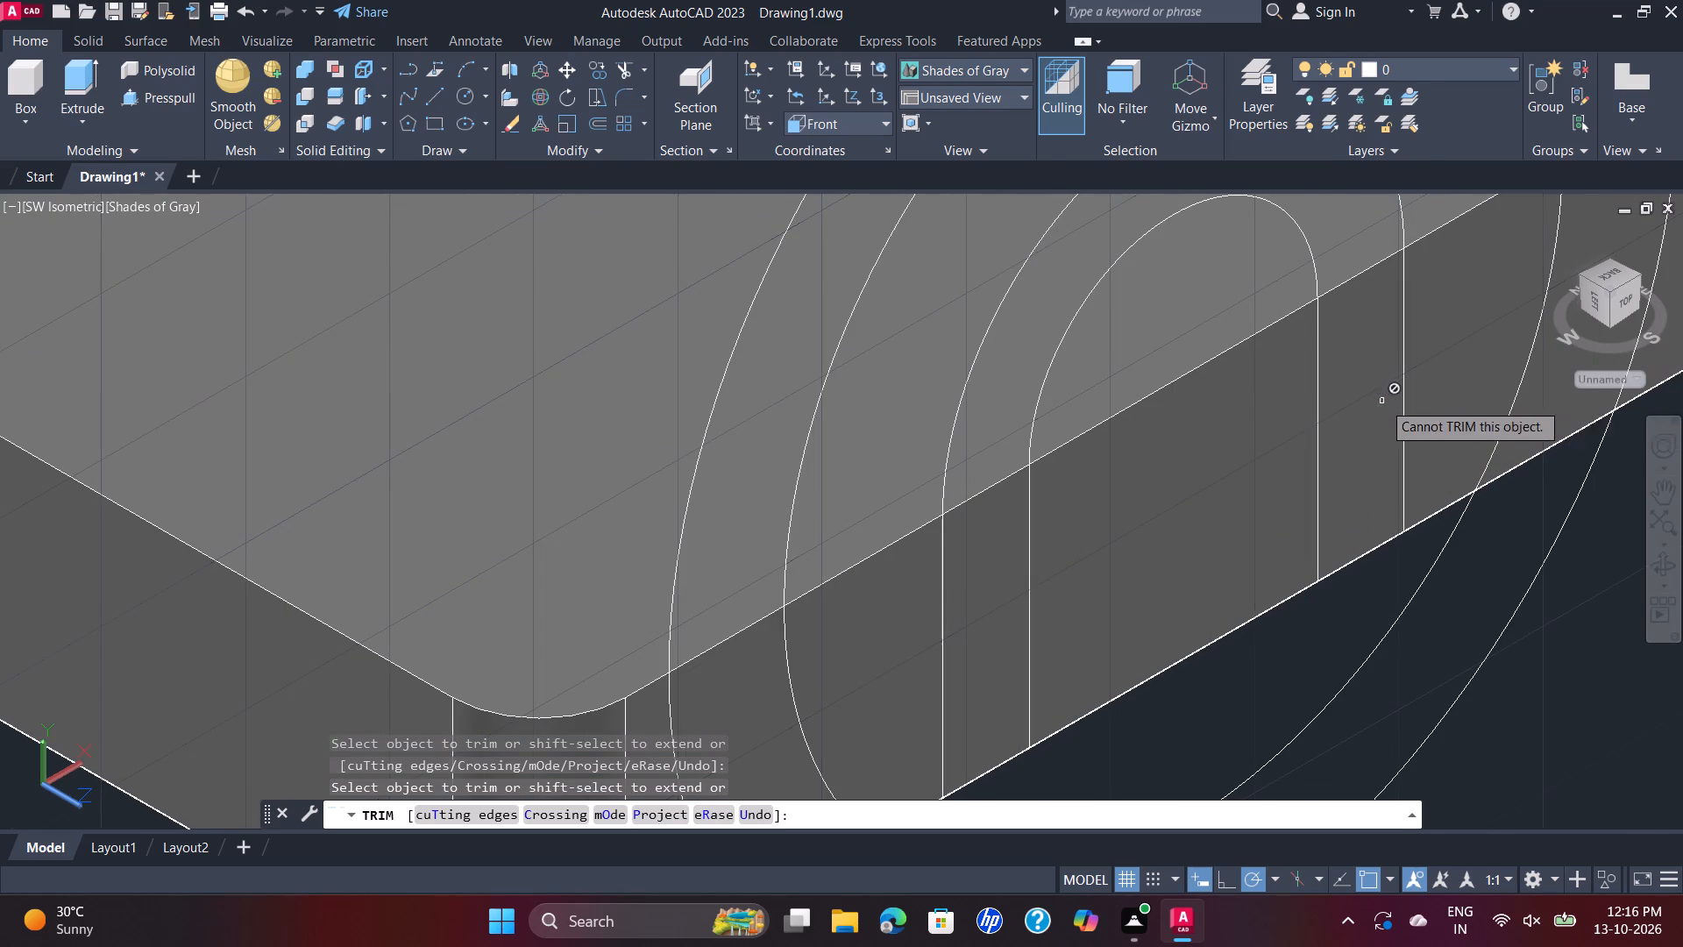
pyautogui.scroll(-3, 1382, 402)
pyautogui.scroll(1, 1390, 424)
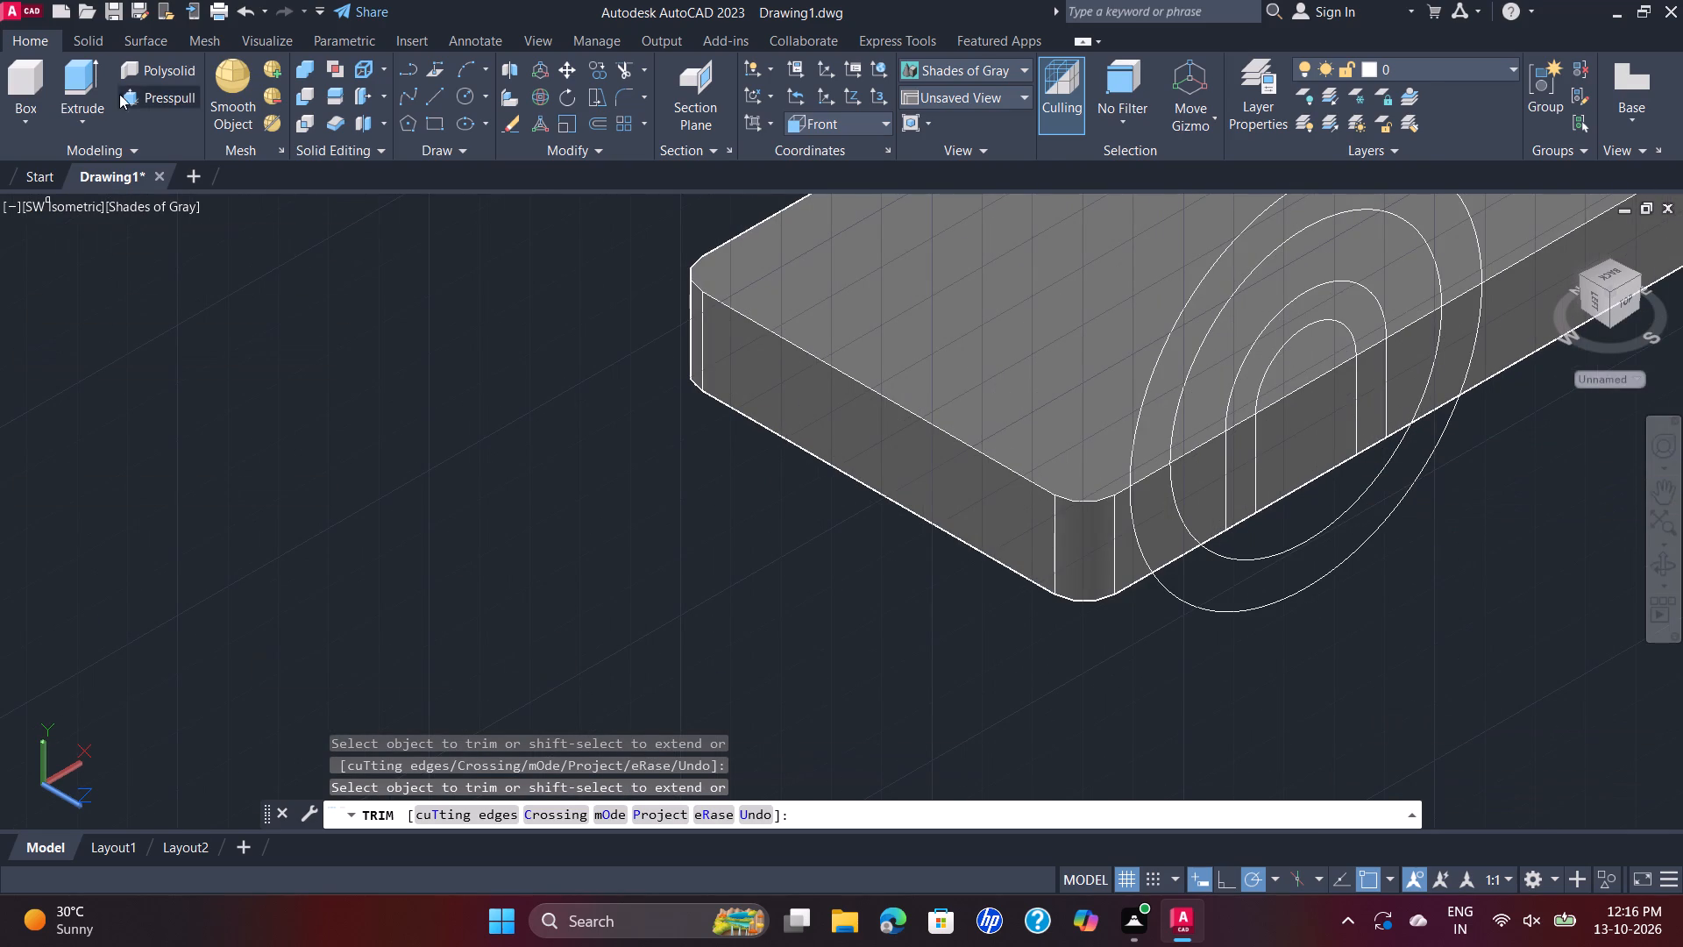
pyautogui.press('Escape')
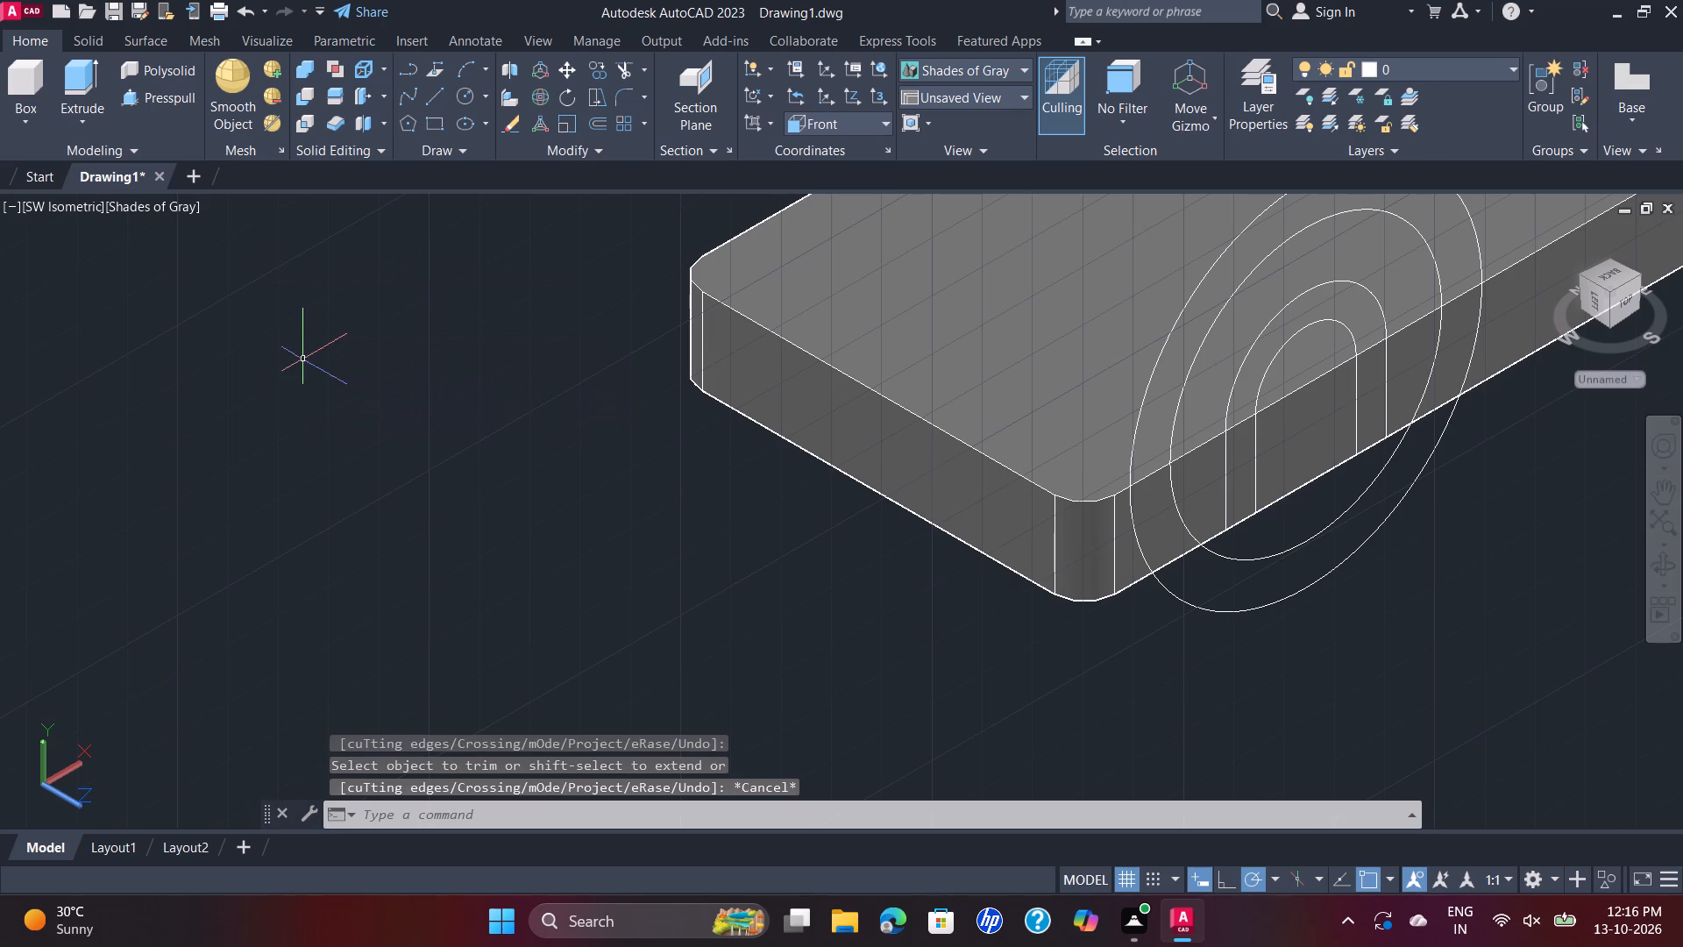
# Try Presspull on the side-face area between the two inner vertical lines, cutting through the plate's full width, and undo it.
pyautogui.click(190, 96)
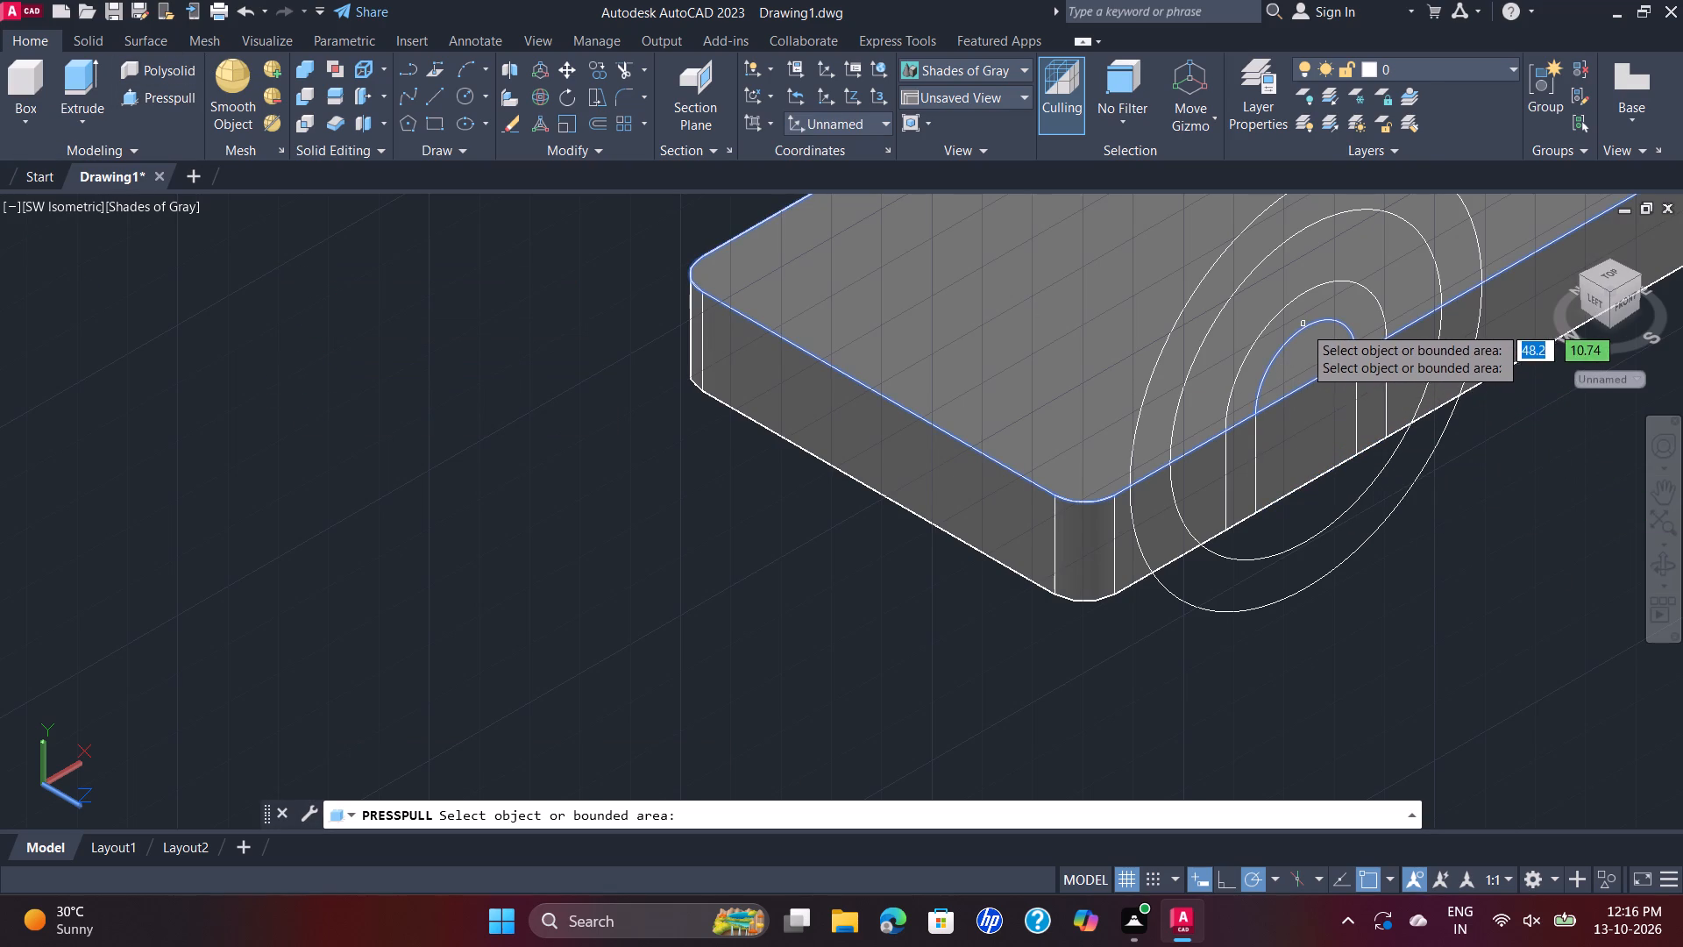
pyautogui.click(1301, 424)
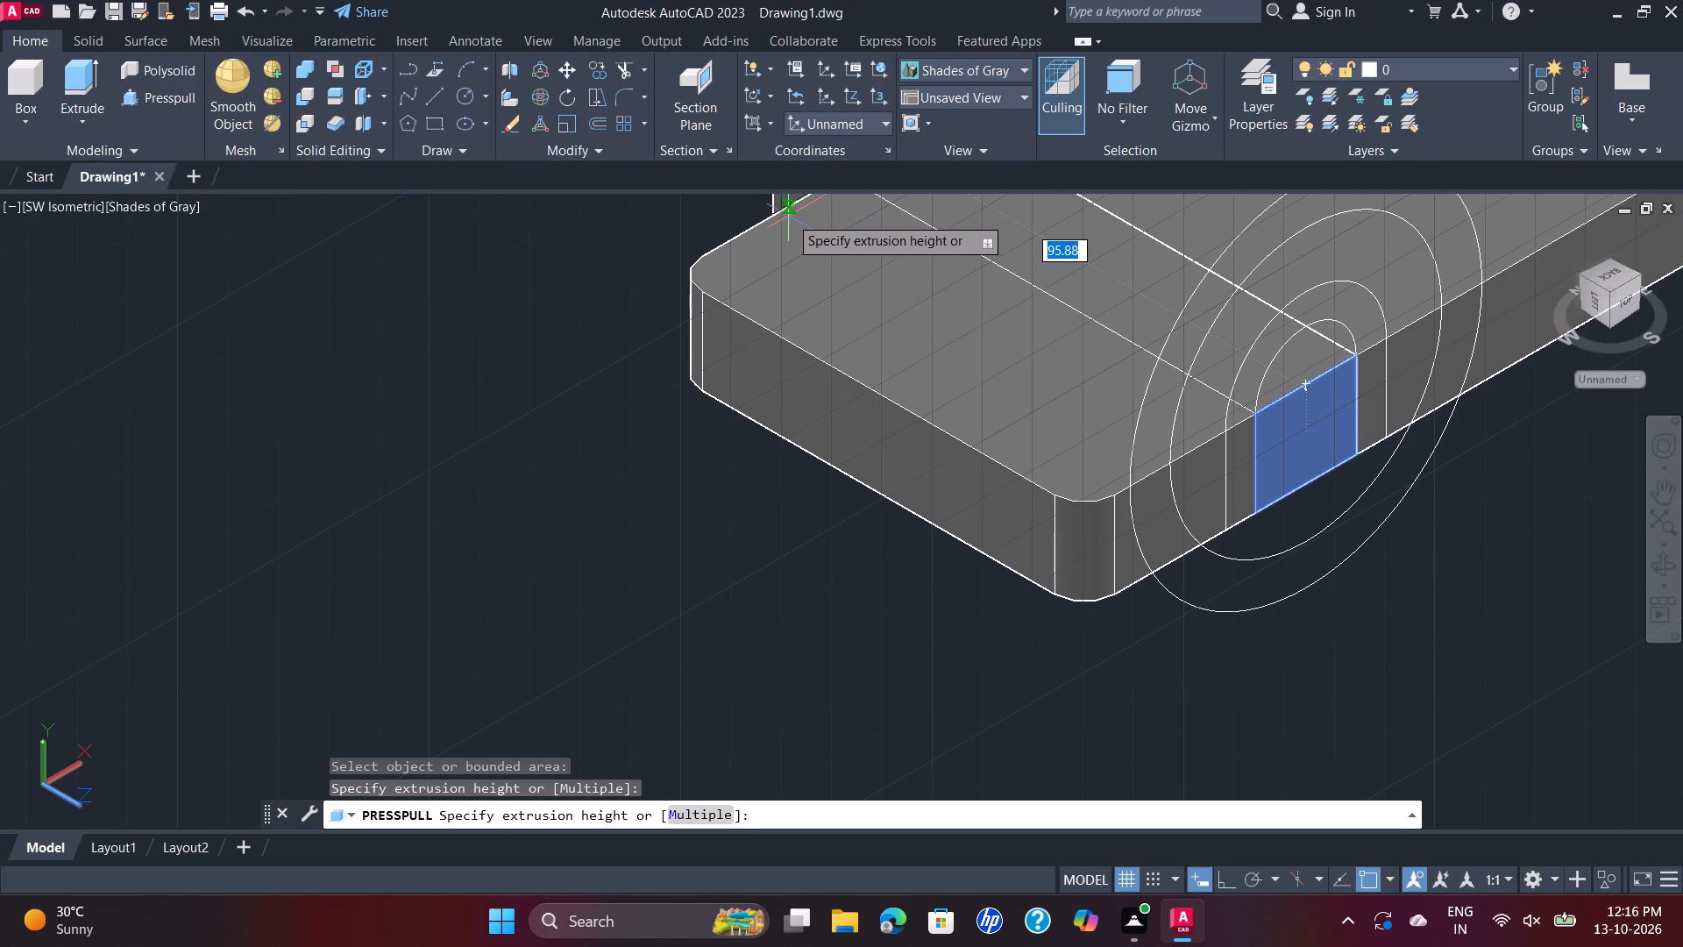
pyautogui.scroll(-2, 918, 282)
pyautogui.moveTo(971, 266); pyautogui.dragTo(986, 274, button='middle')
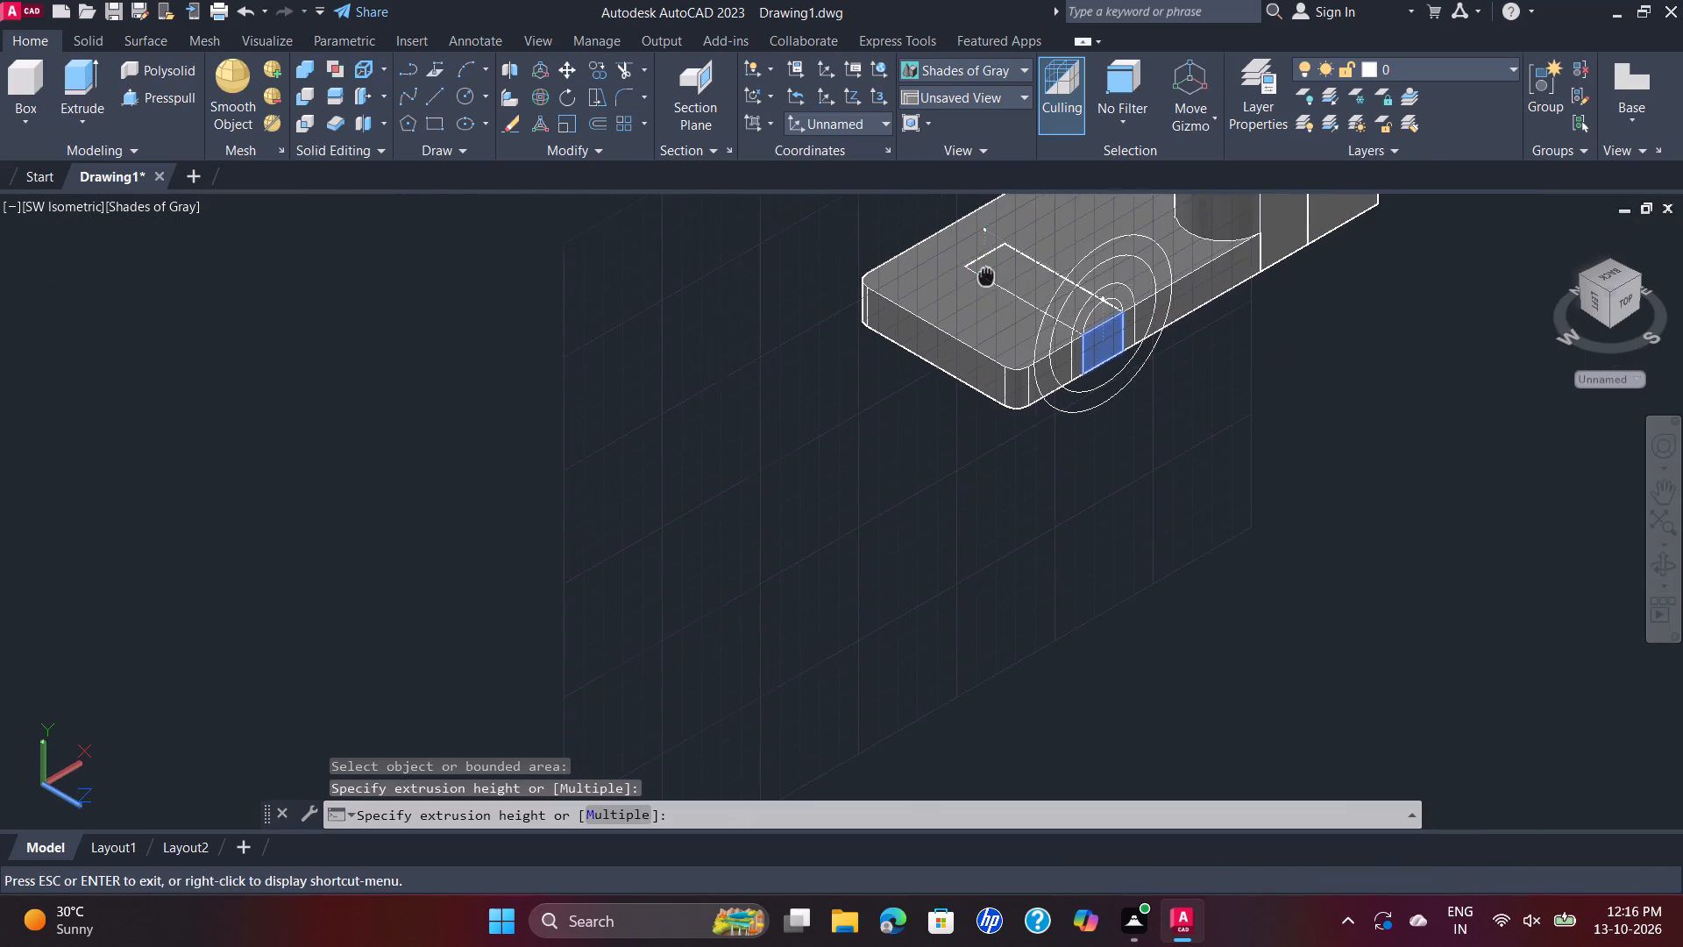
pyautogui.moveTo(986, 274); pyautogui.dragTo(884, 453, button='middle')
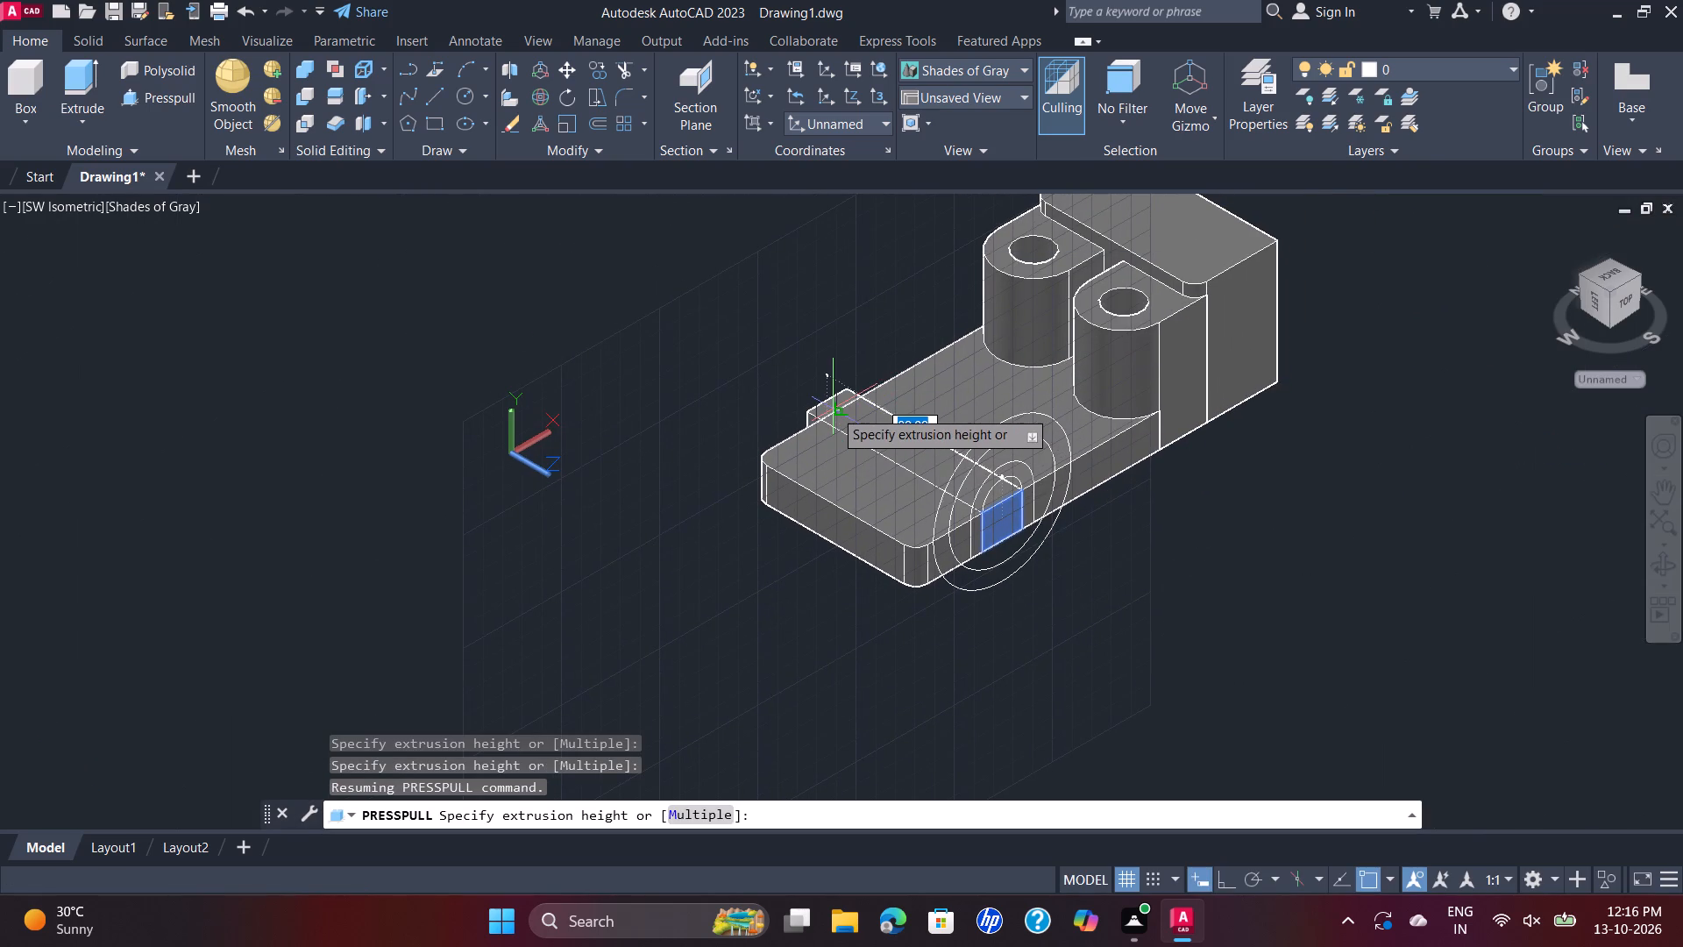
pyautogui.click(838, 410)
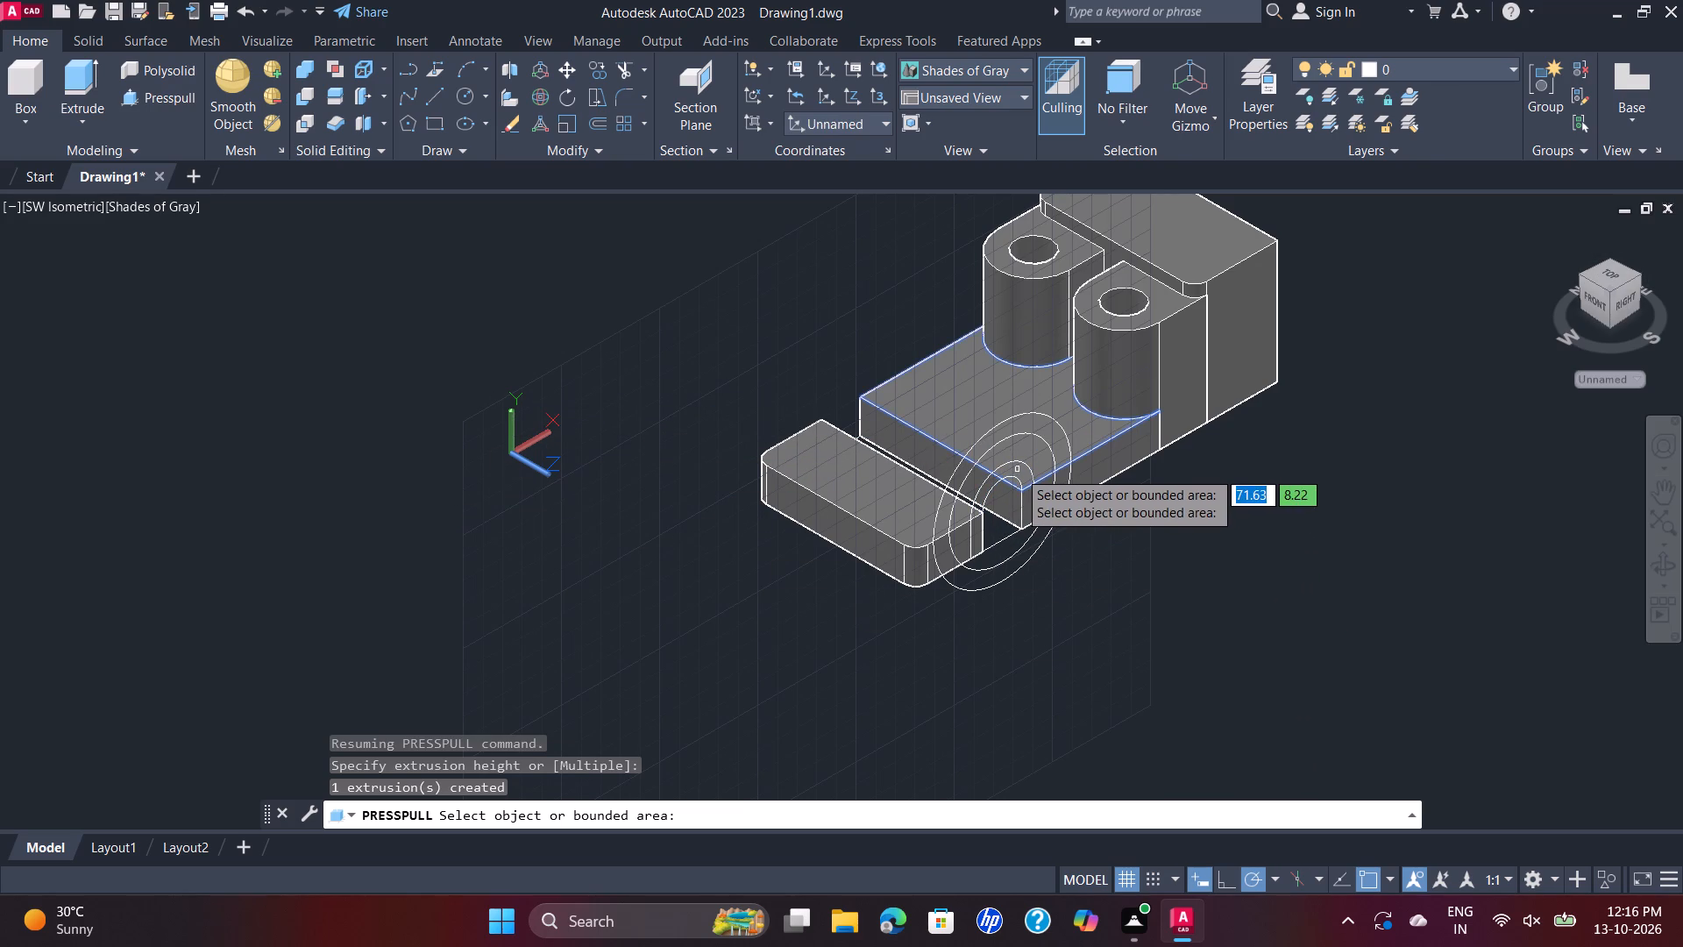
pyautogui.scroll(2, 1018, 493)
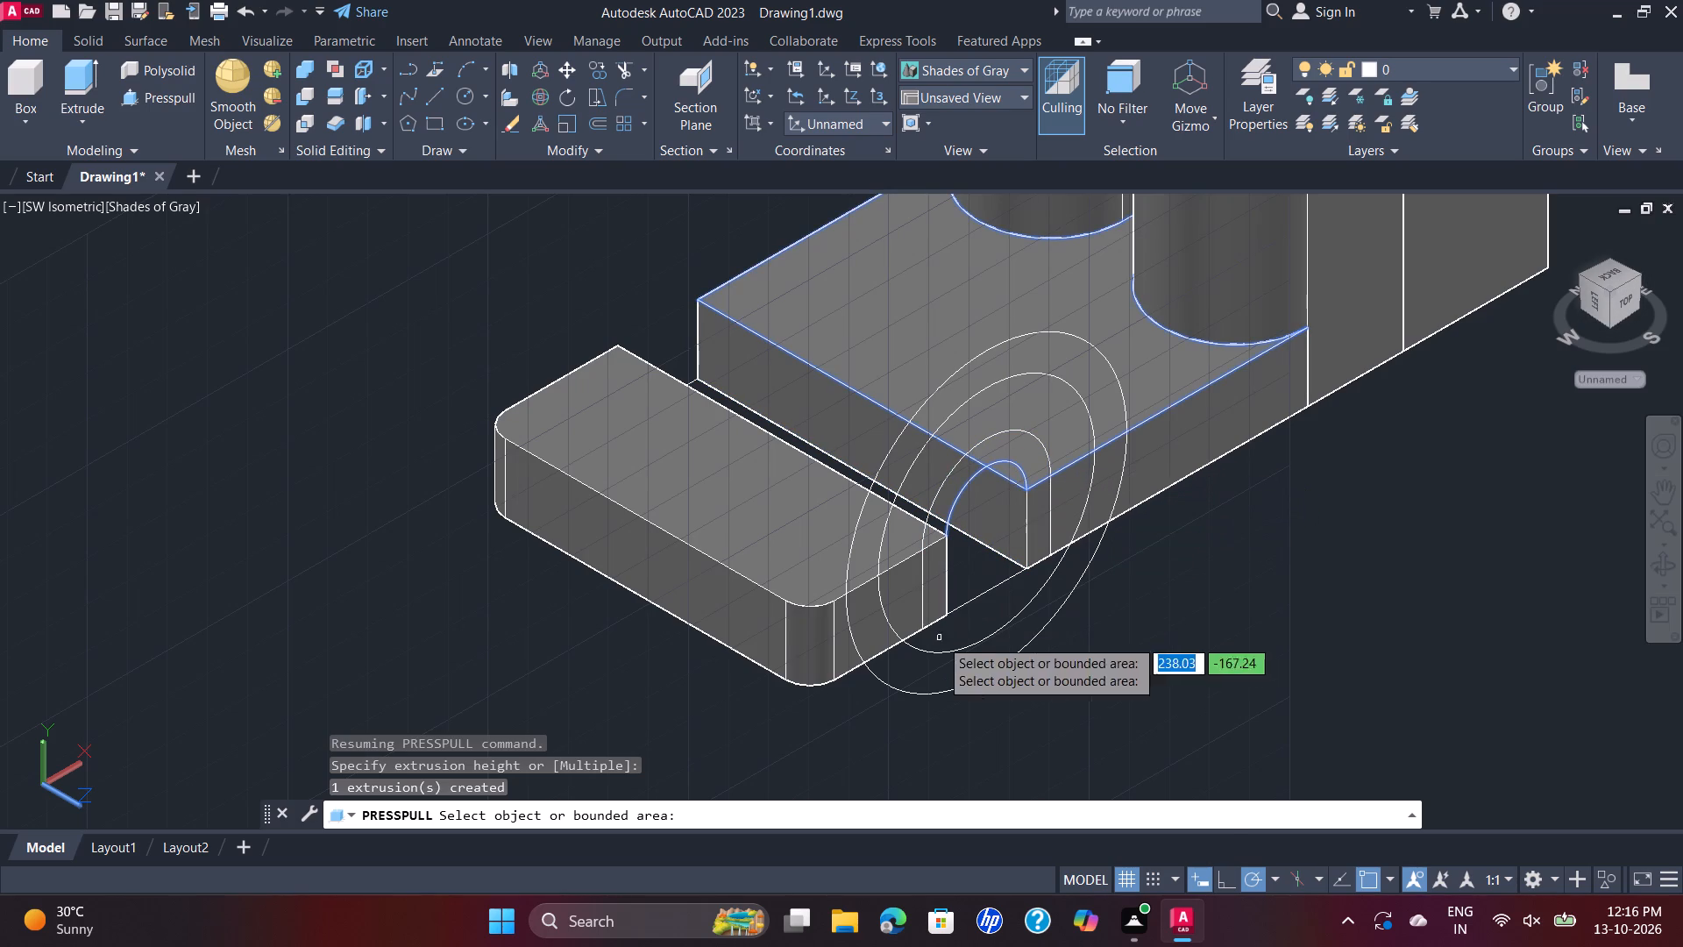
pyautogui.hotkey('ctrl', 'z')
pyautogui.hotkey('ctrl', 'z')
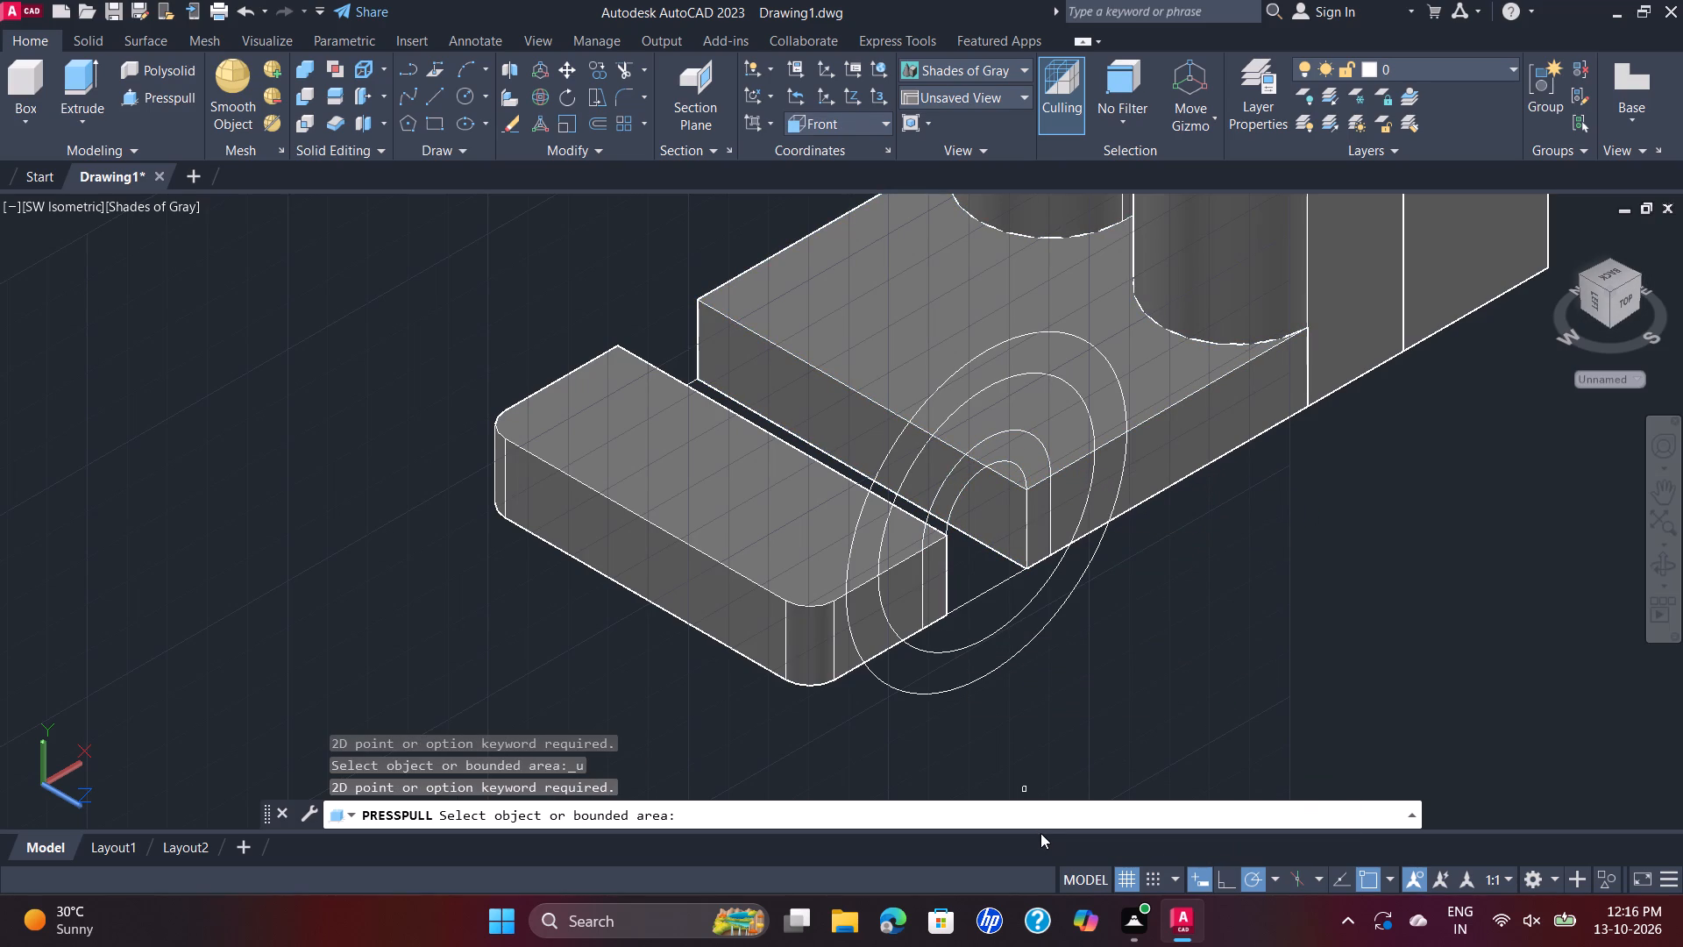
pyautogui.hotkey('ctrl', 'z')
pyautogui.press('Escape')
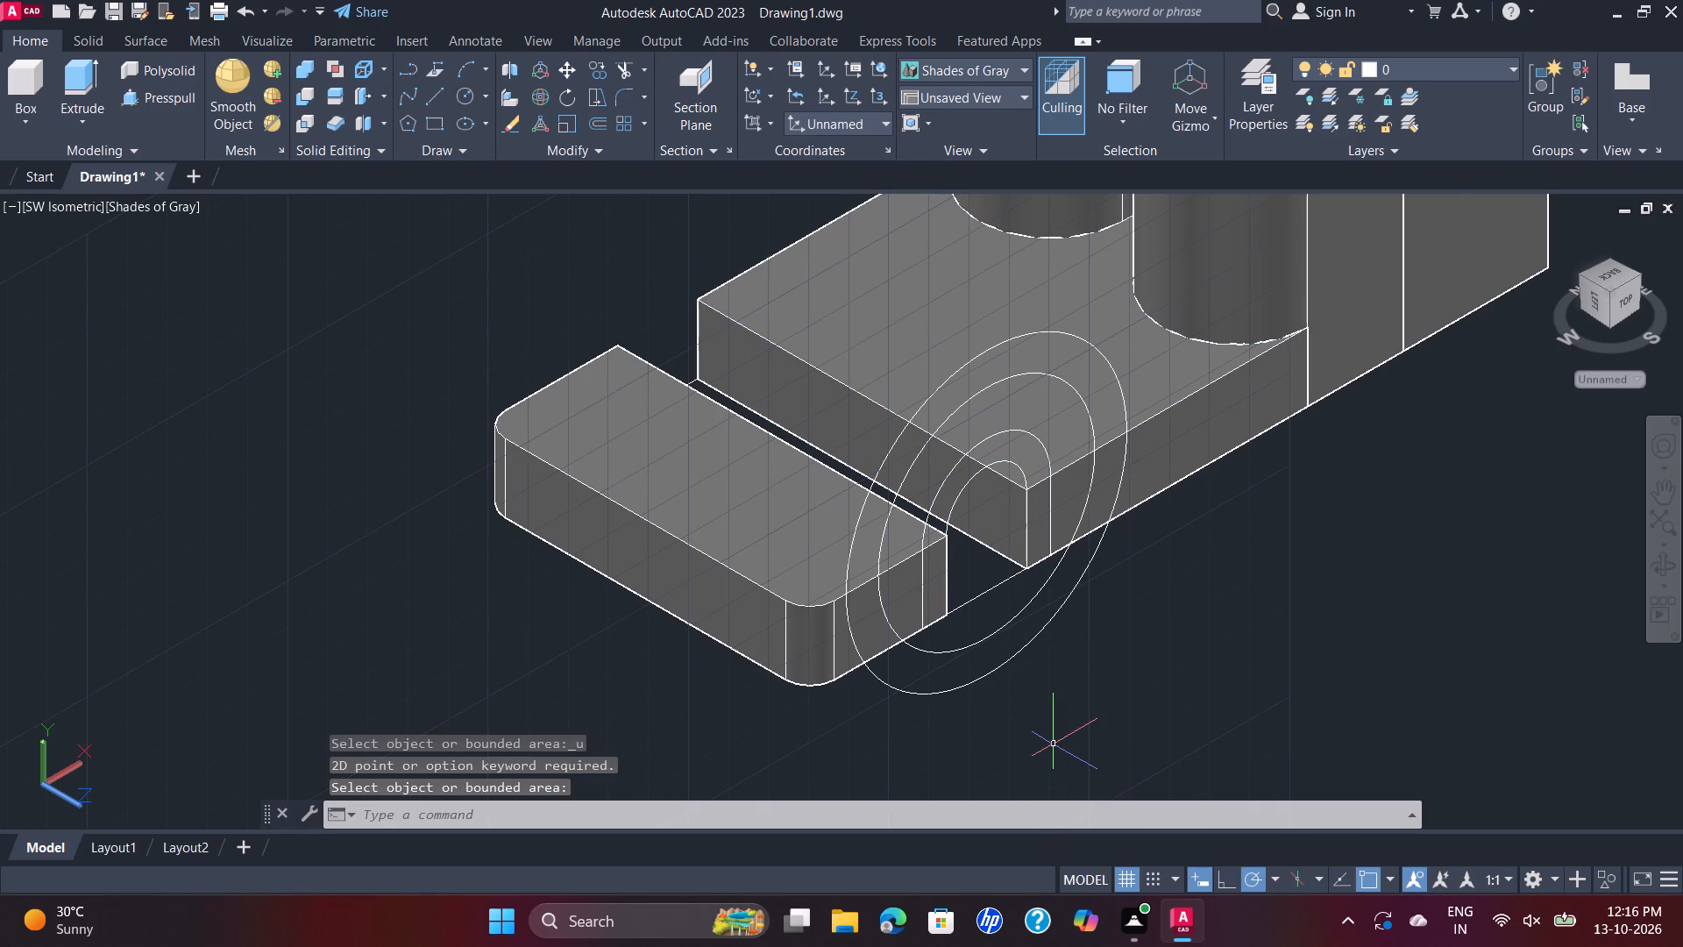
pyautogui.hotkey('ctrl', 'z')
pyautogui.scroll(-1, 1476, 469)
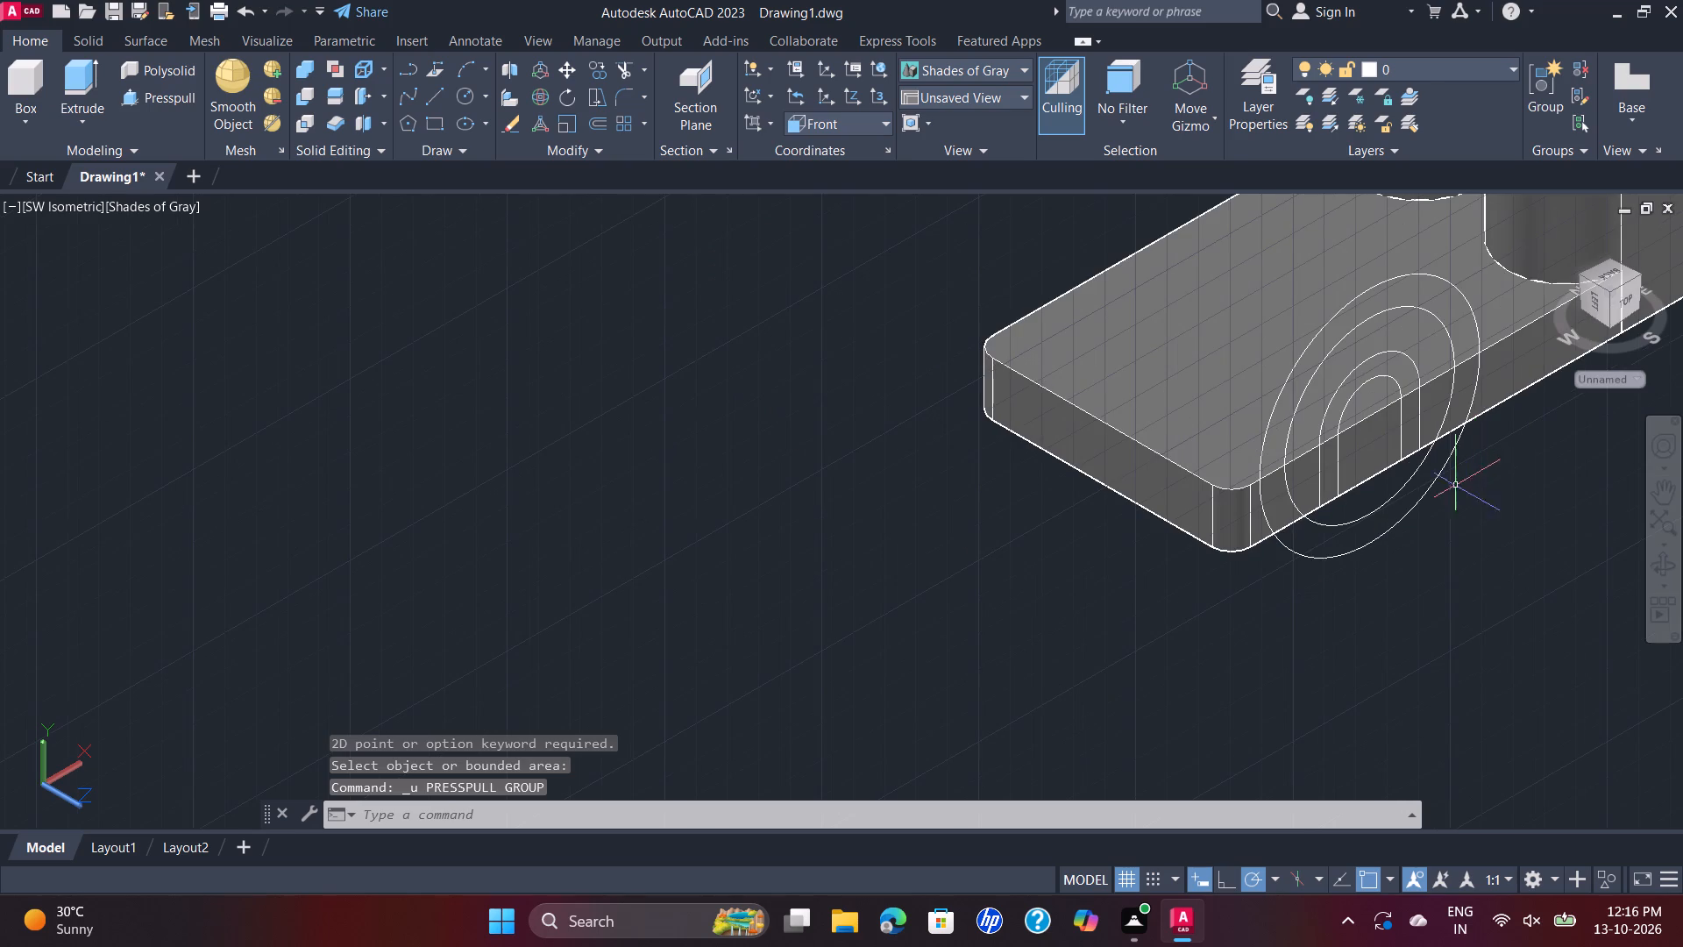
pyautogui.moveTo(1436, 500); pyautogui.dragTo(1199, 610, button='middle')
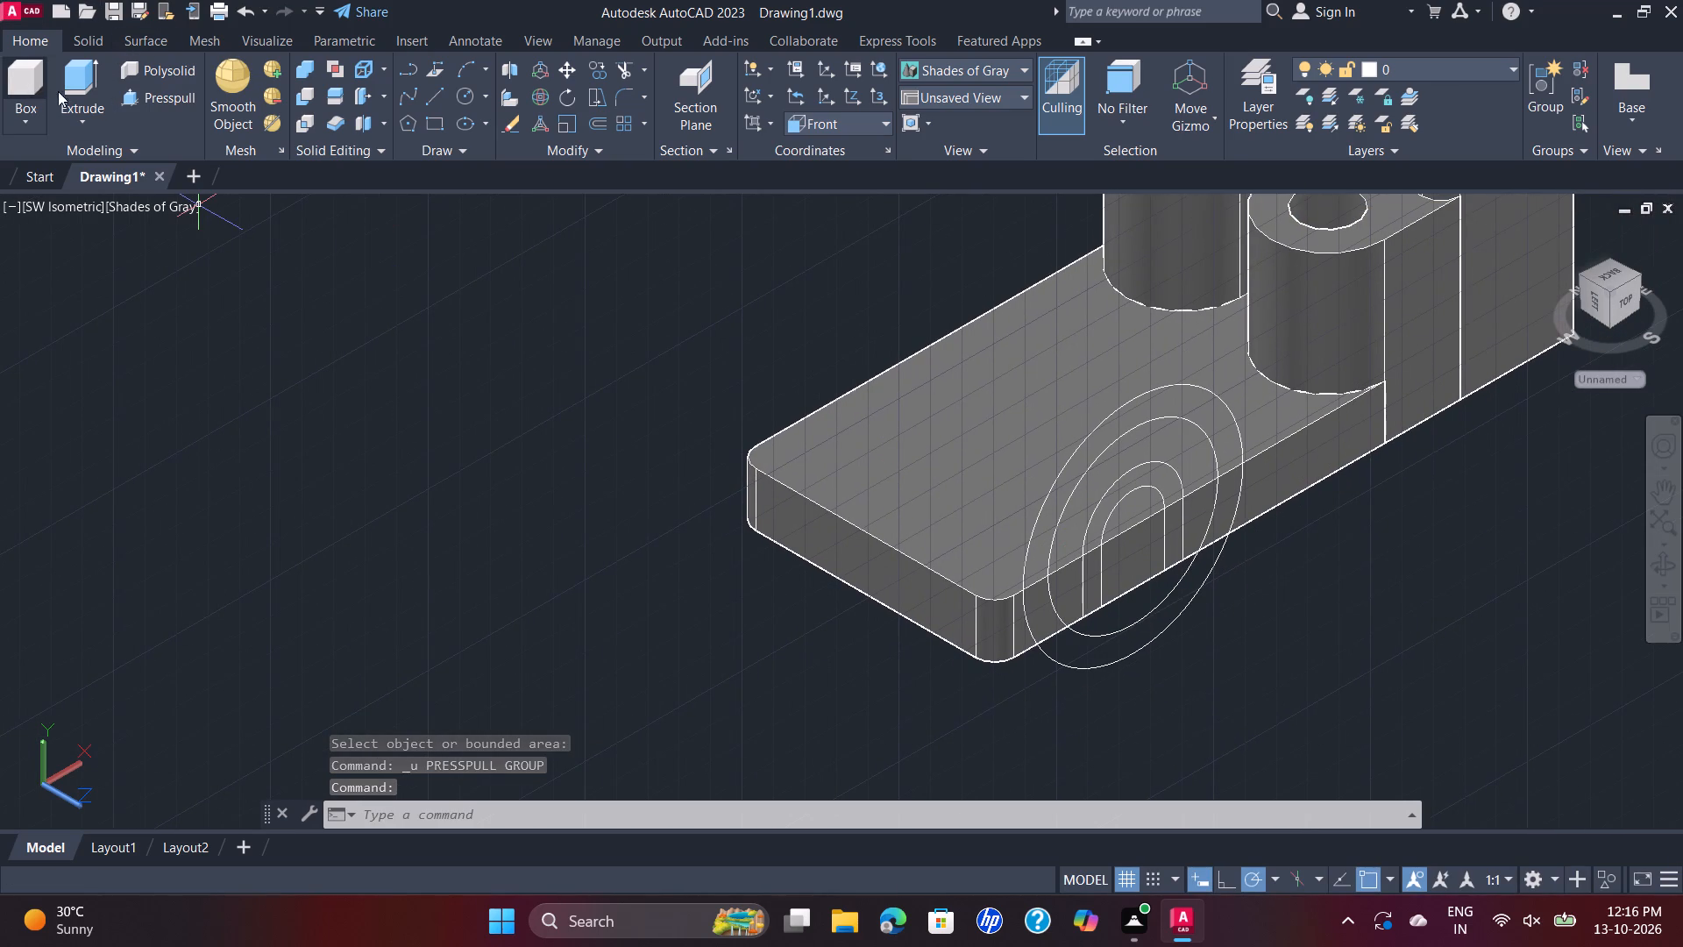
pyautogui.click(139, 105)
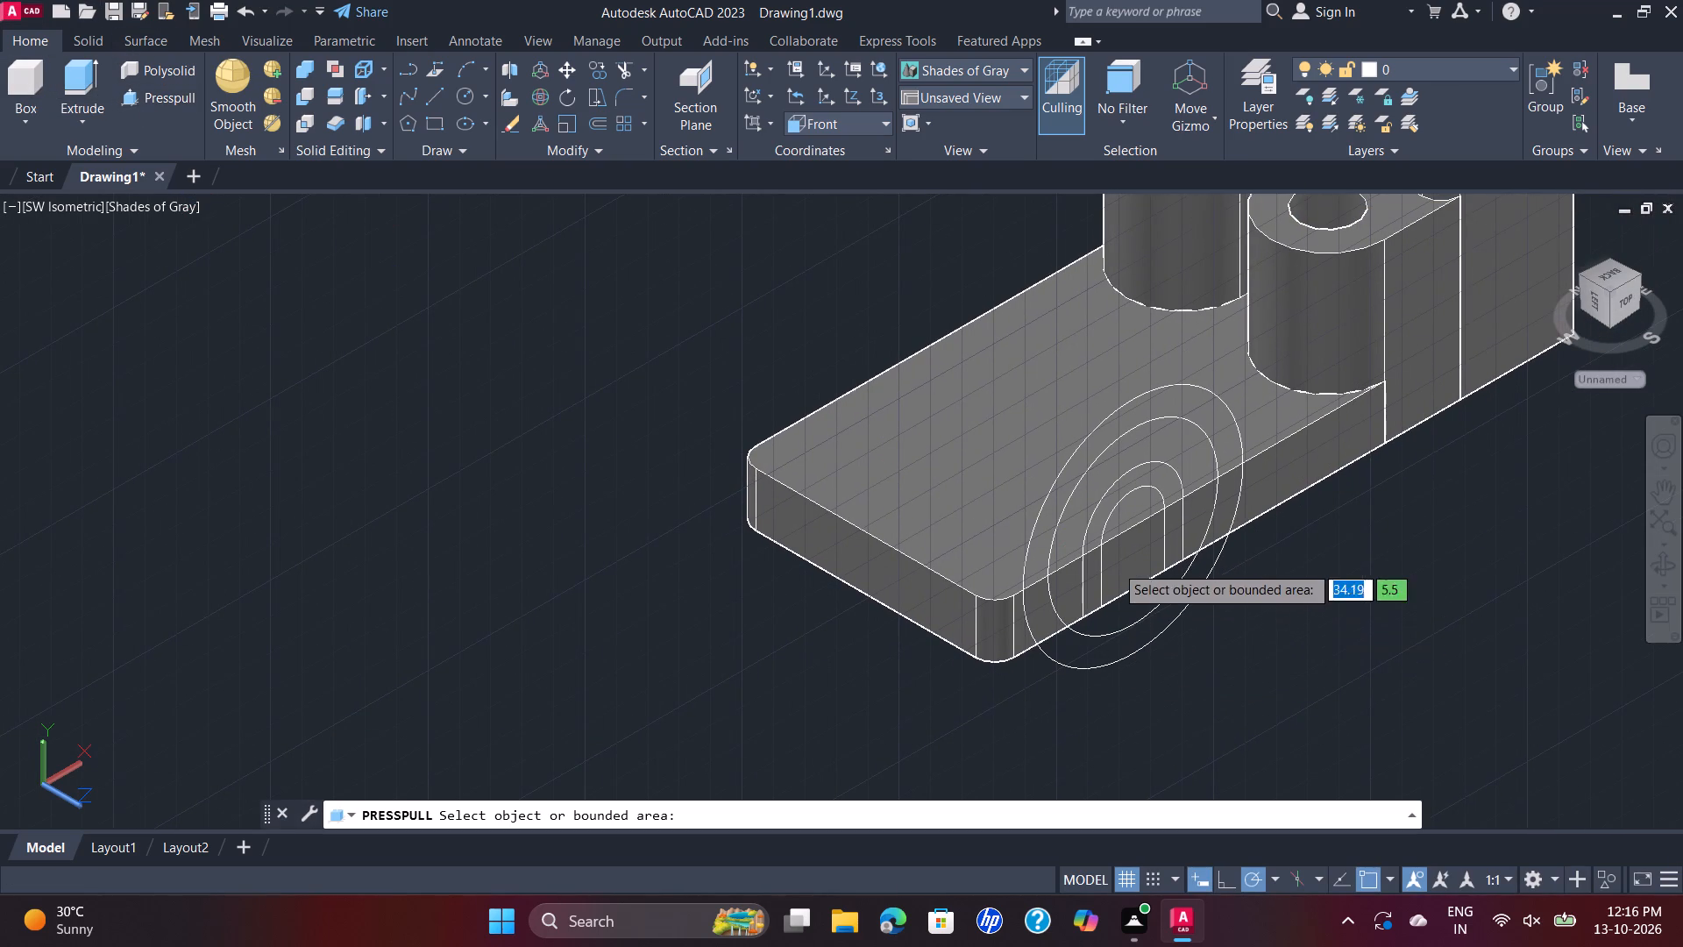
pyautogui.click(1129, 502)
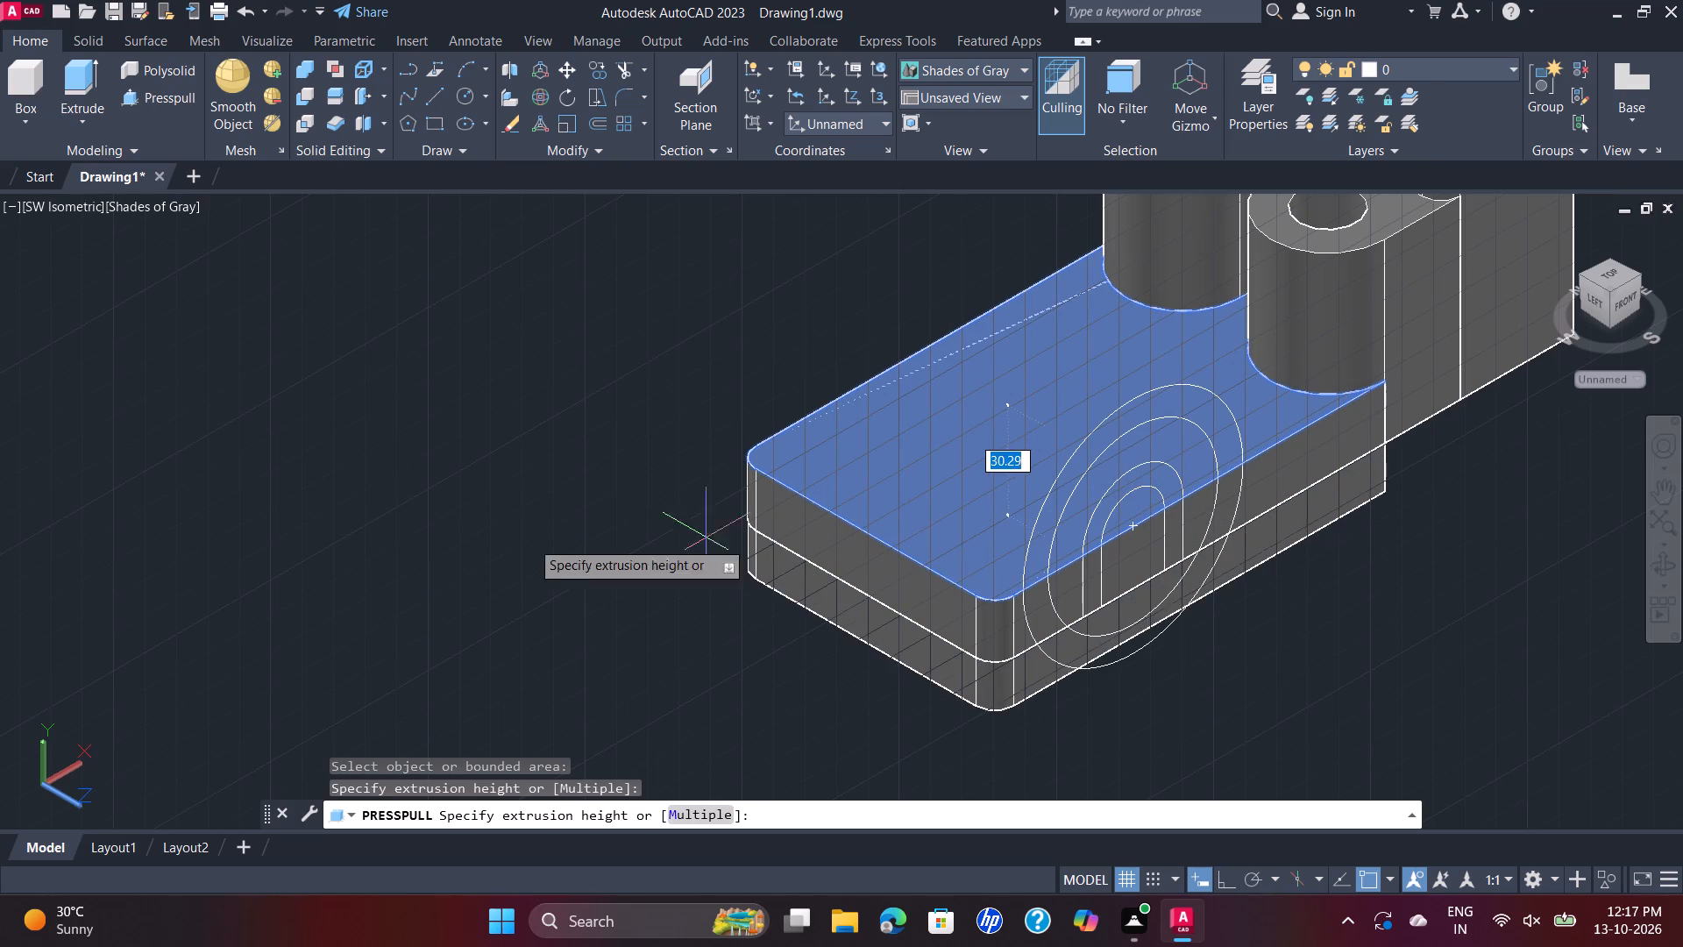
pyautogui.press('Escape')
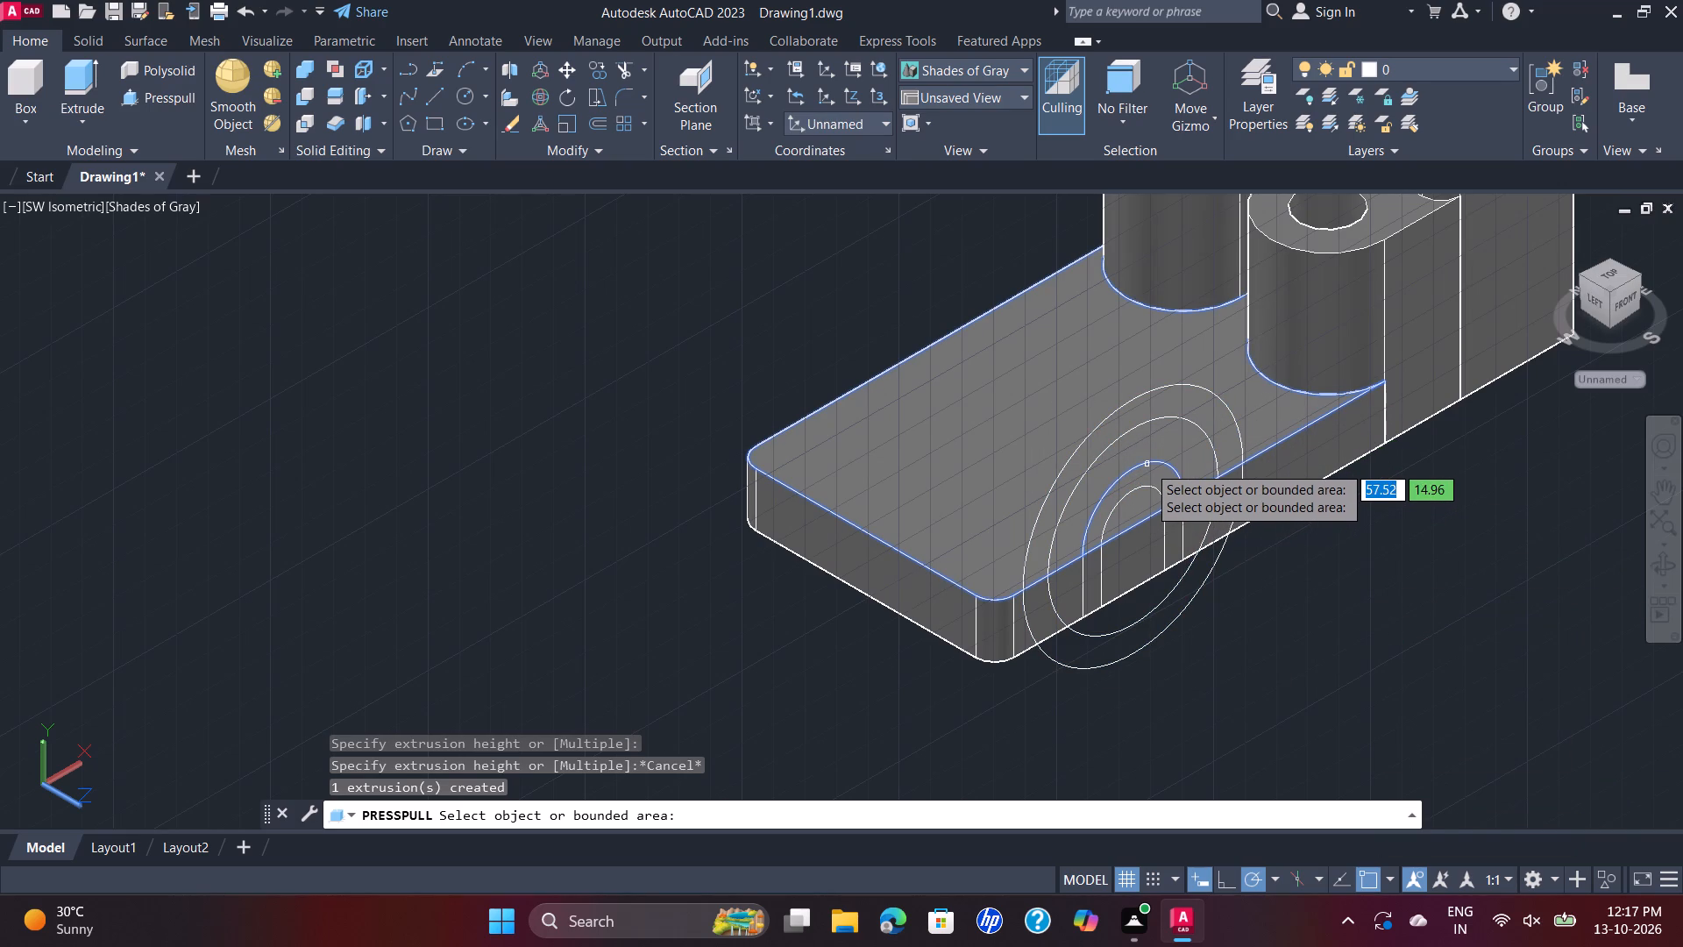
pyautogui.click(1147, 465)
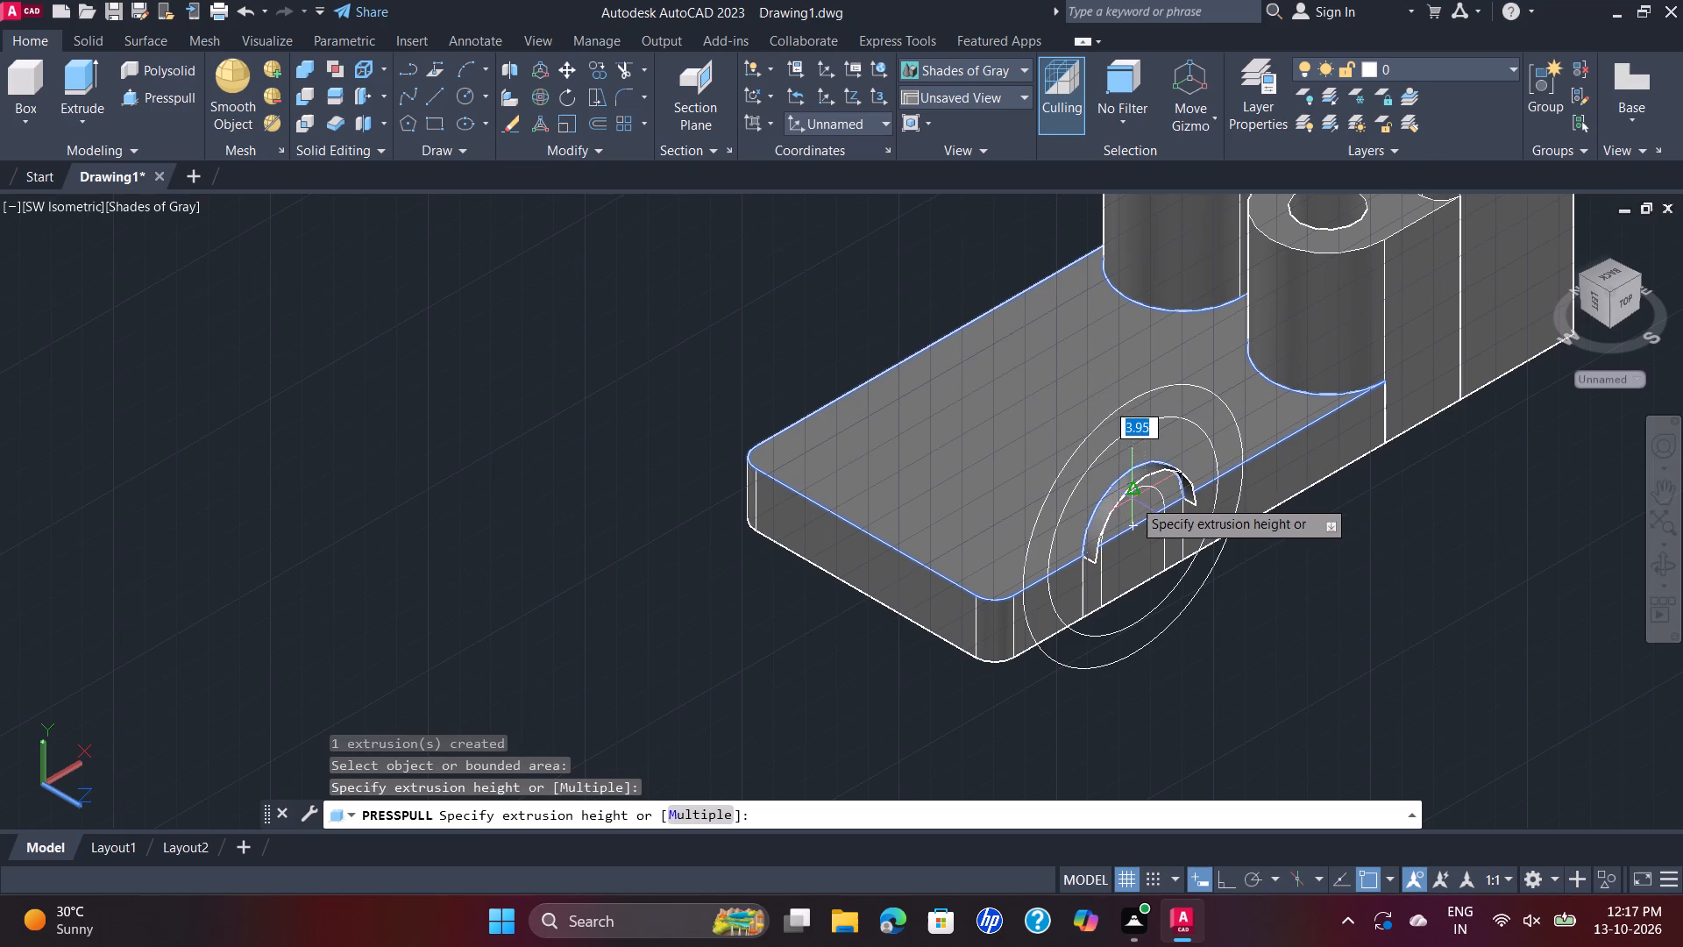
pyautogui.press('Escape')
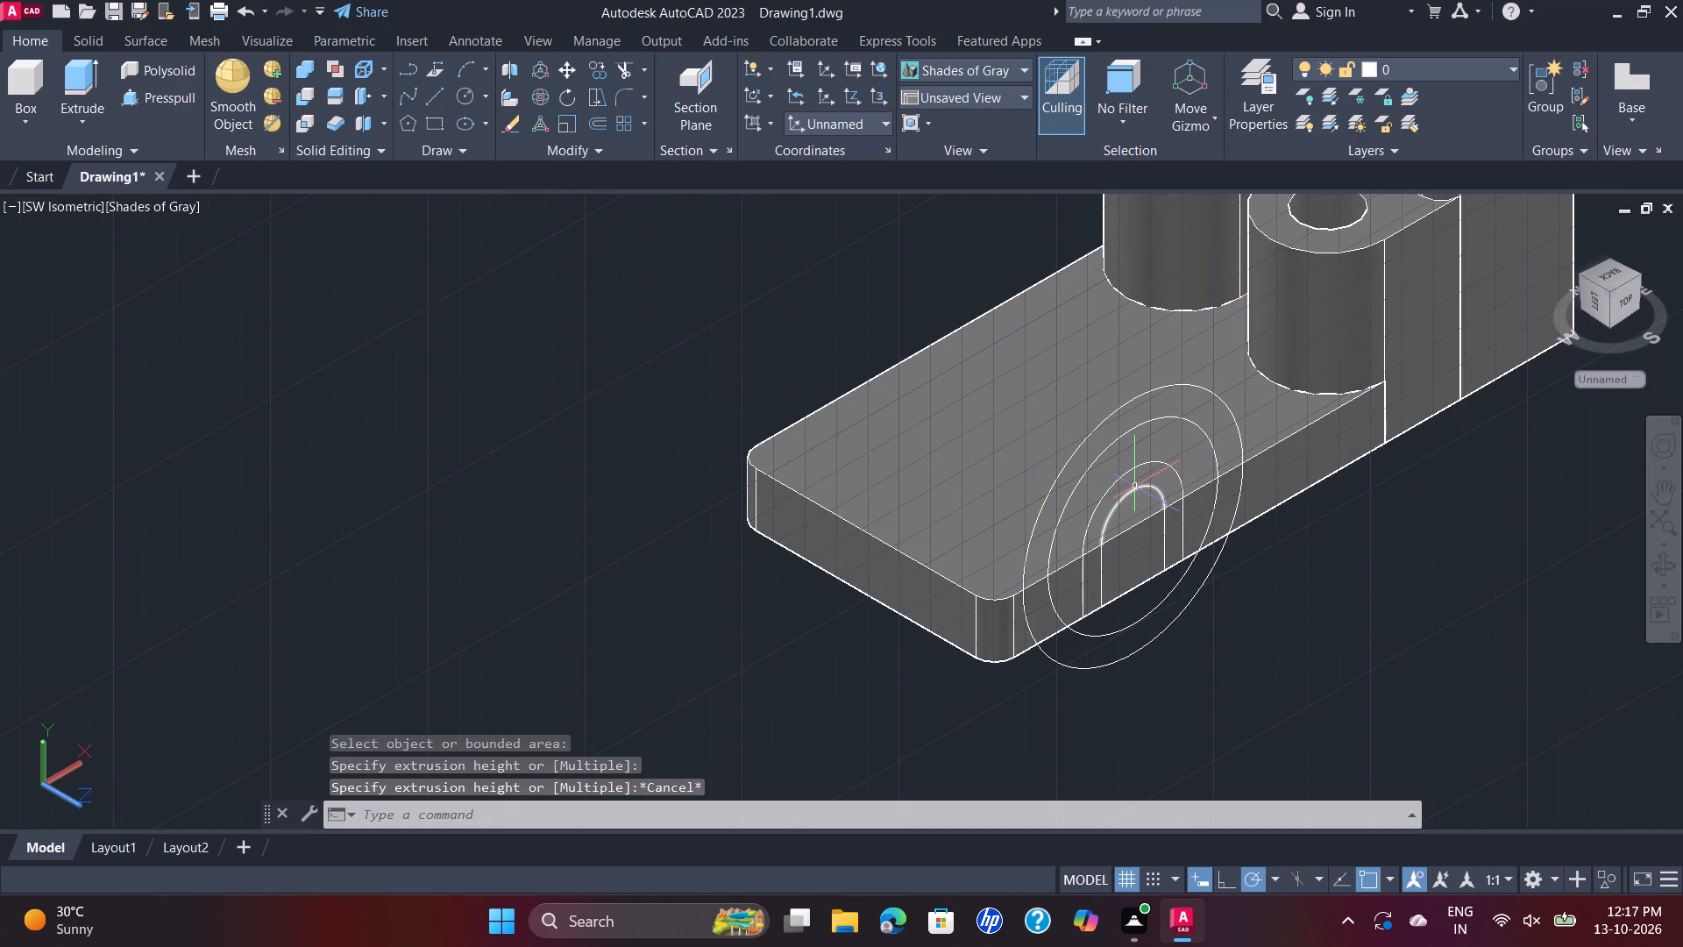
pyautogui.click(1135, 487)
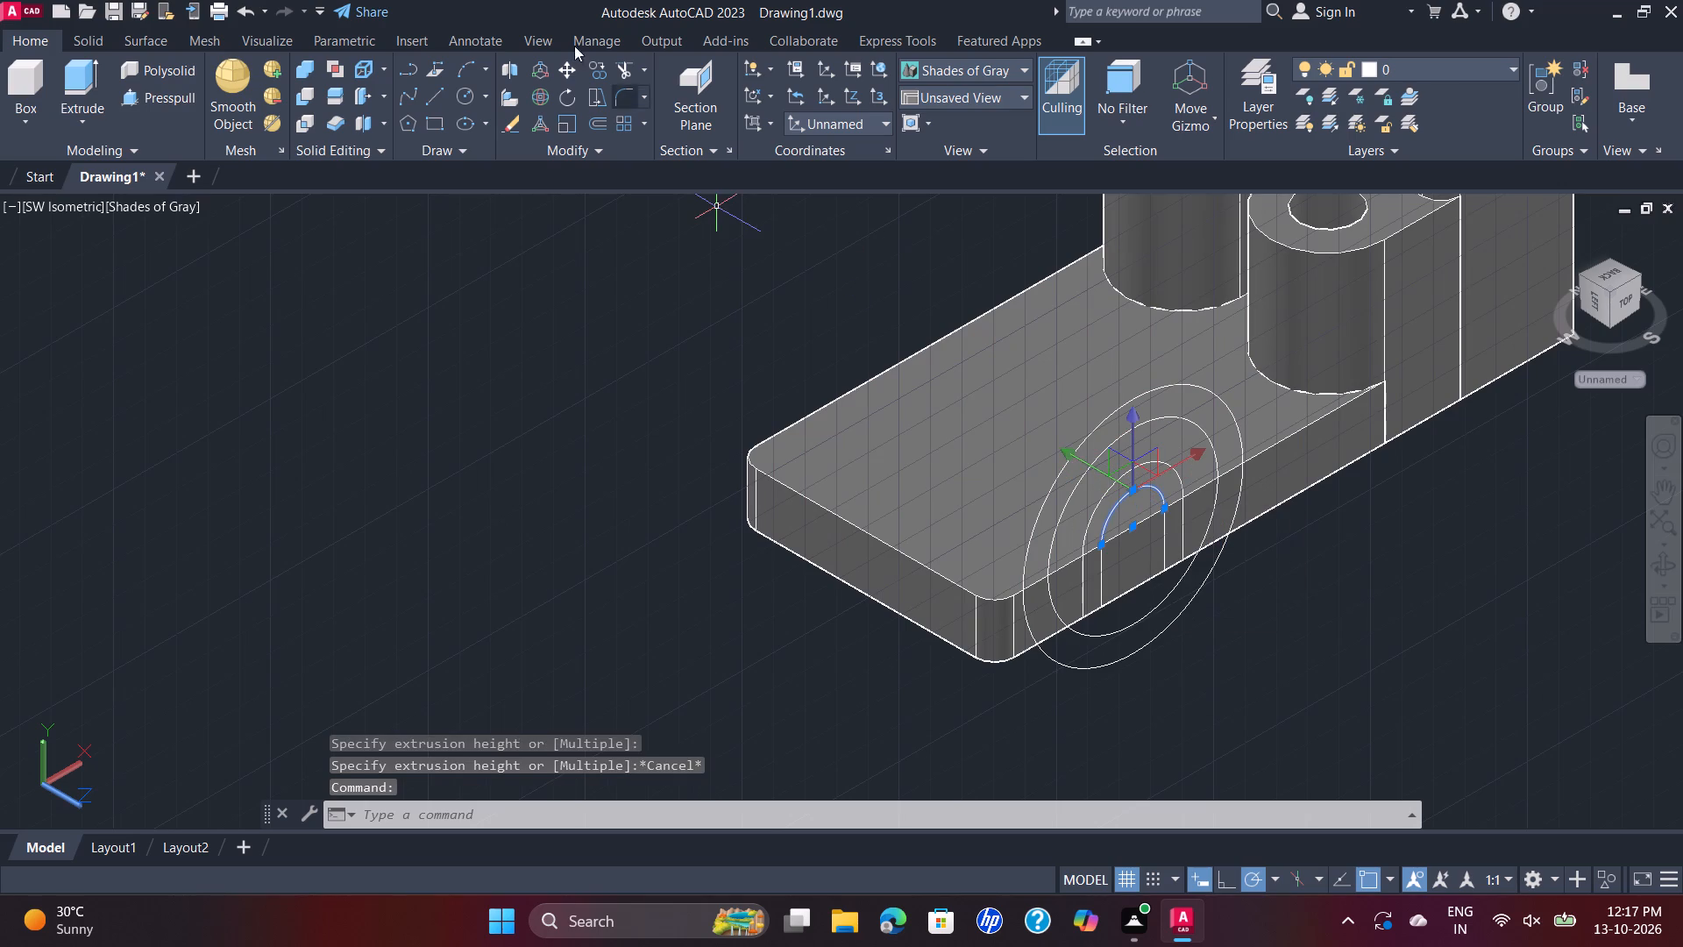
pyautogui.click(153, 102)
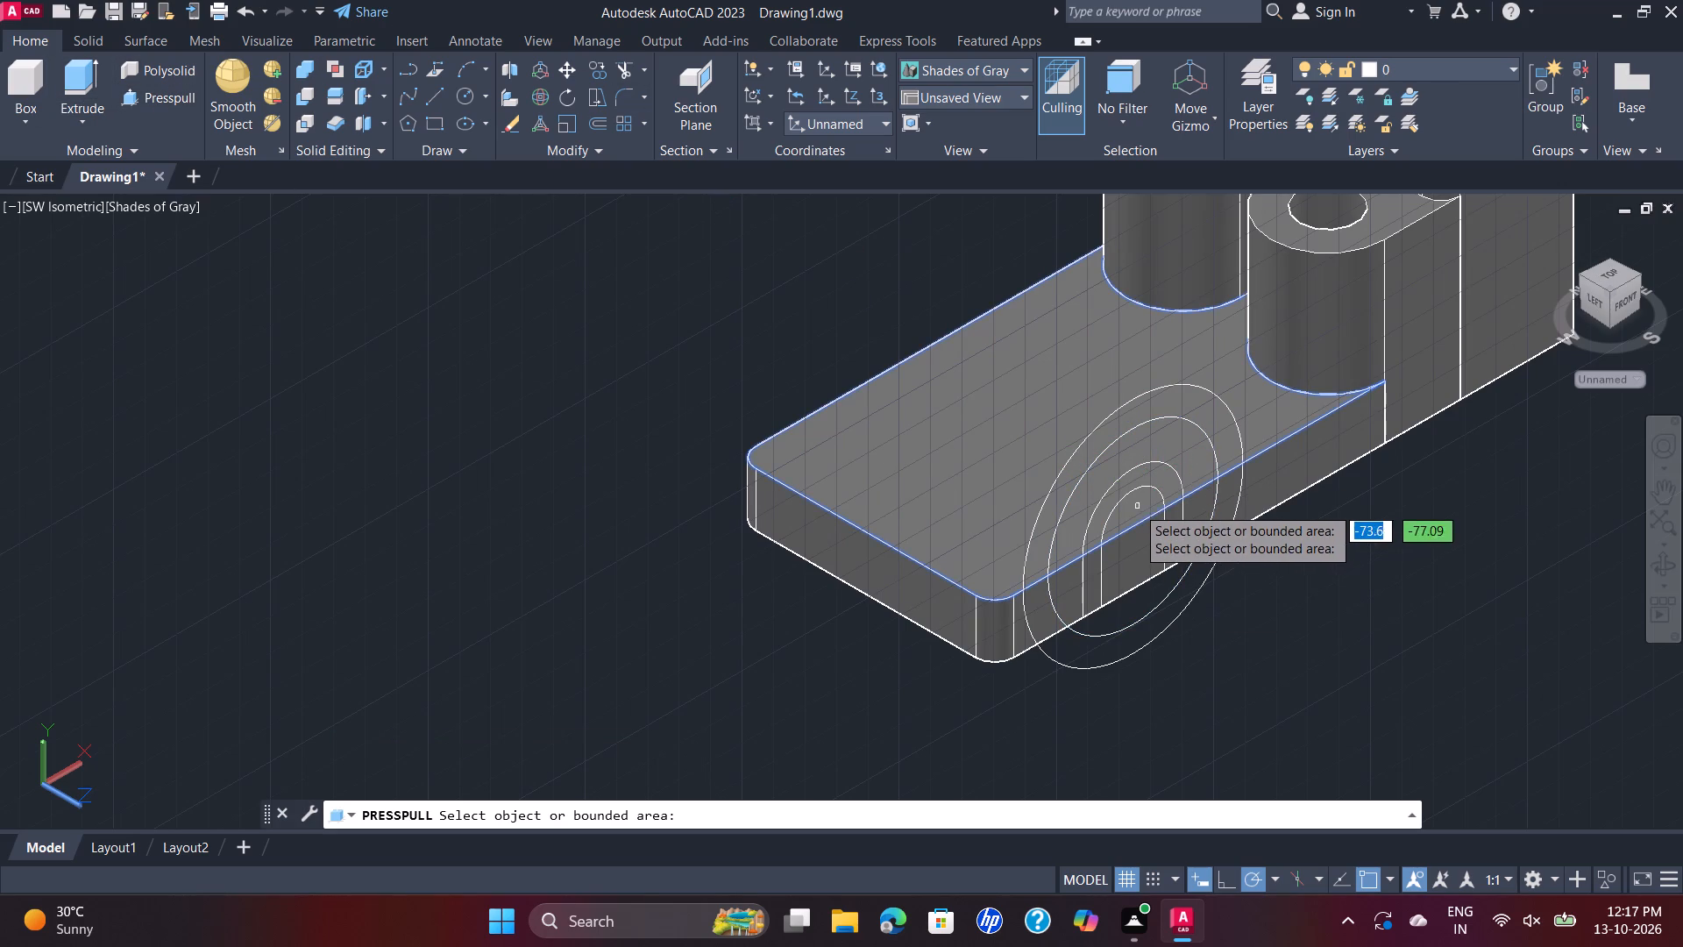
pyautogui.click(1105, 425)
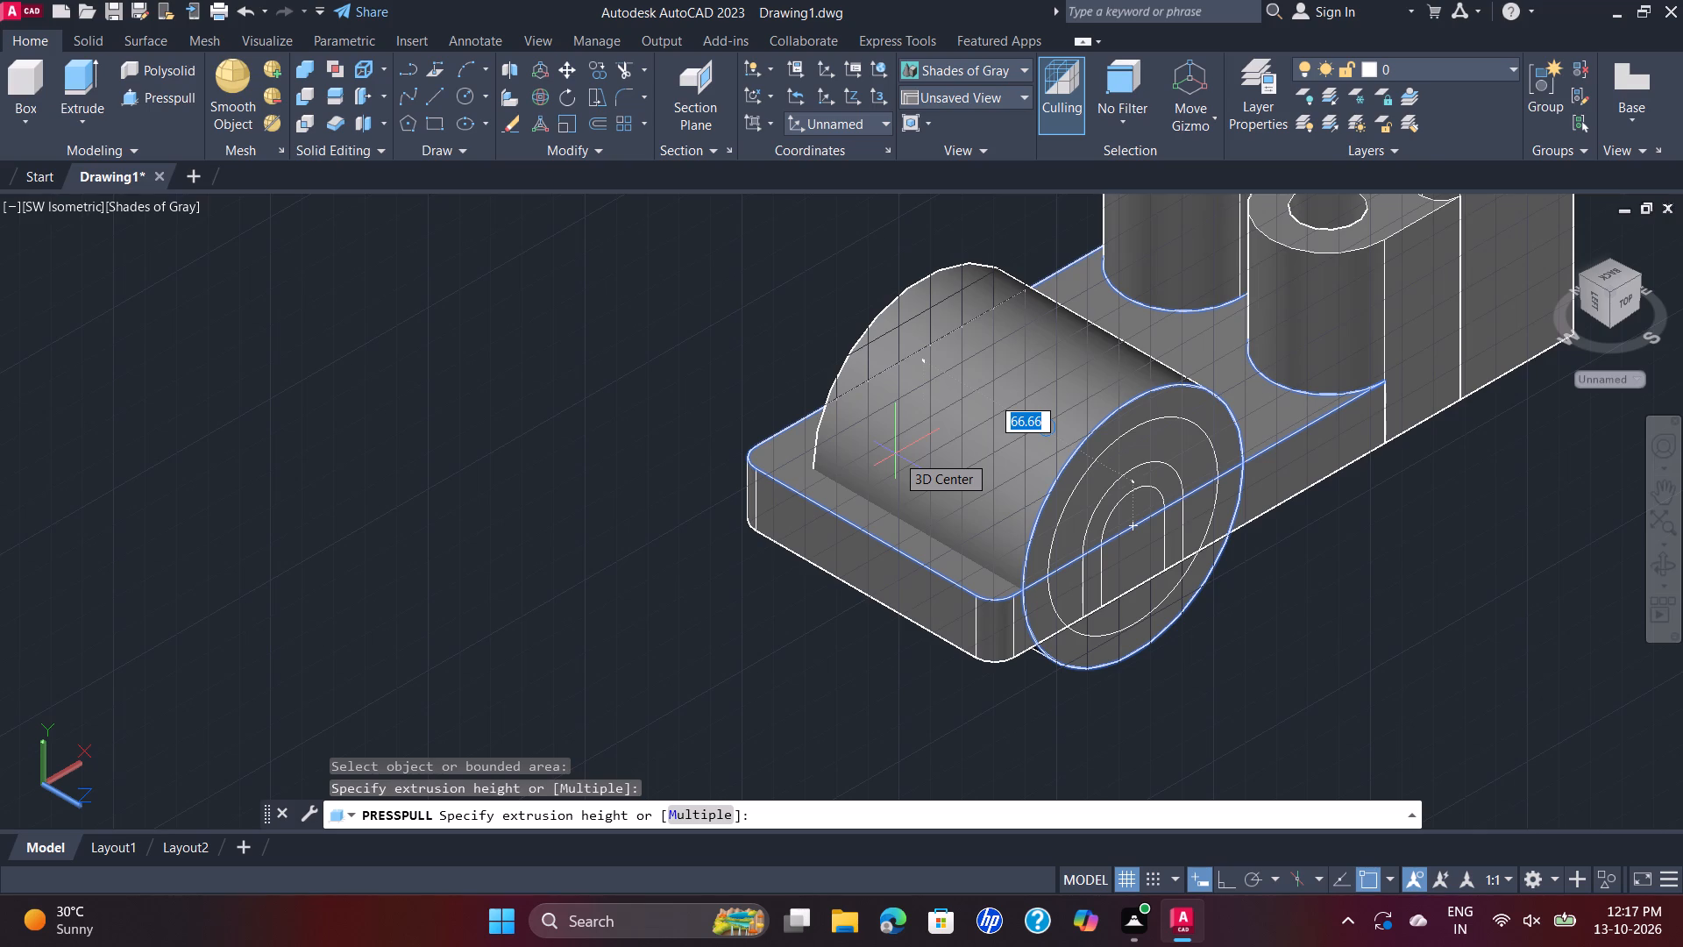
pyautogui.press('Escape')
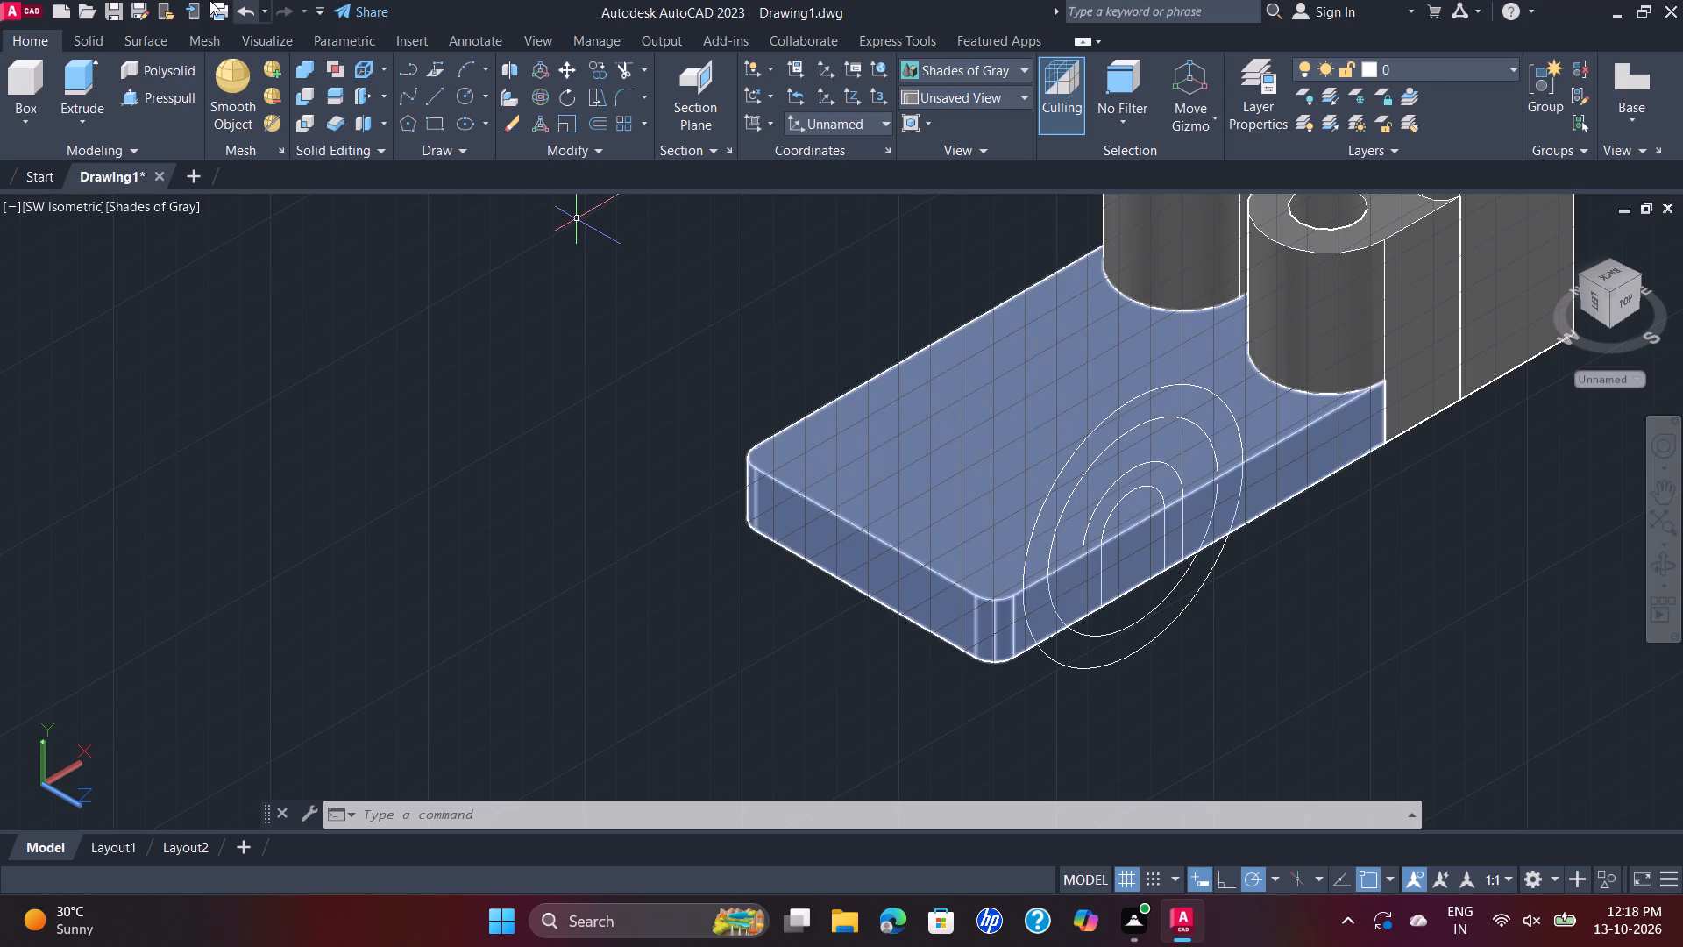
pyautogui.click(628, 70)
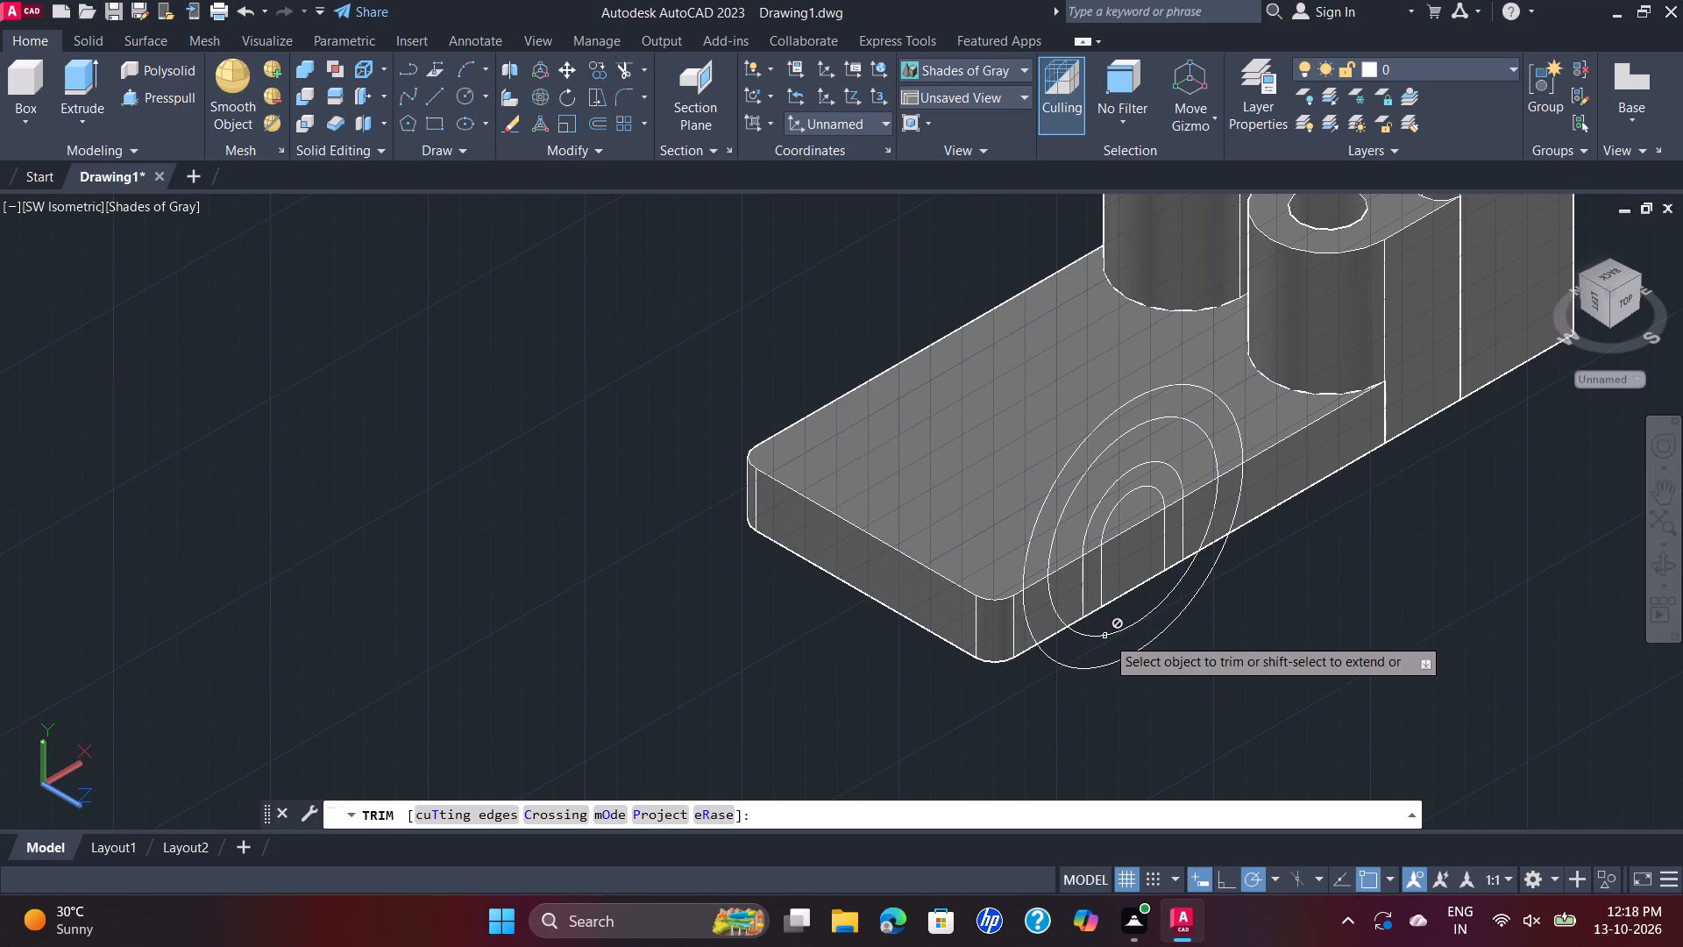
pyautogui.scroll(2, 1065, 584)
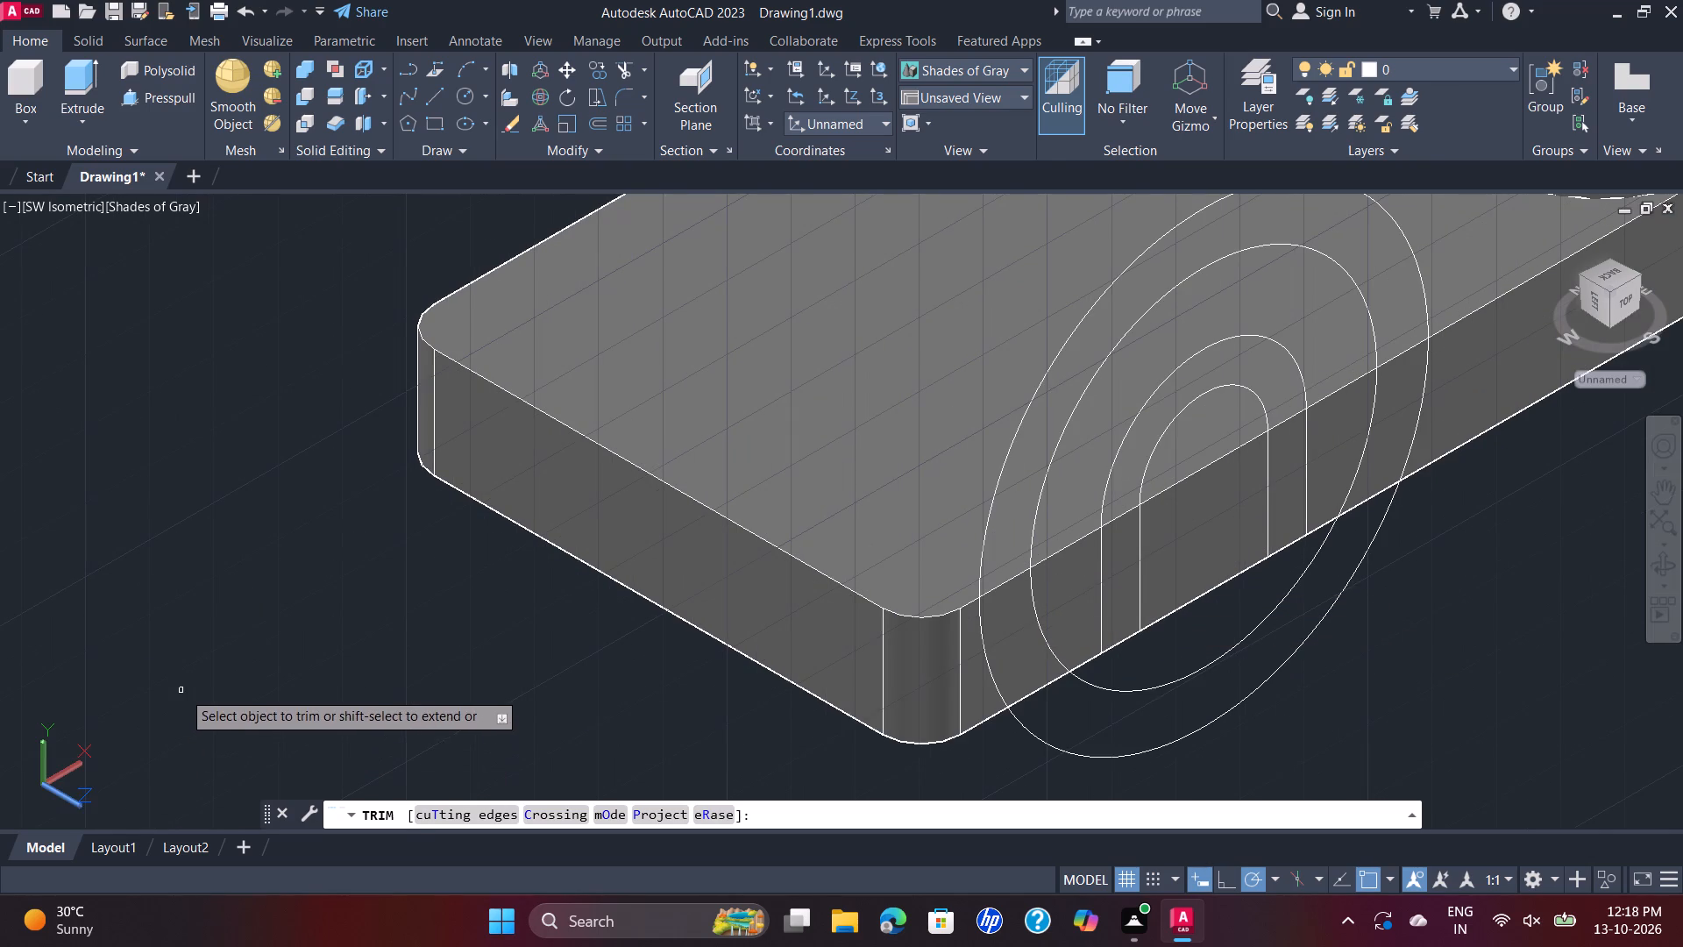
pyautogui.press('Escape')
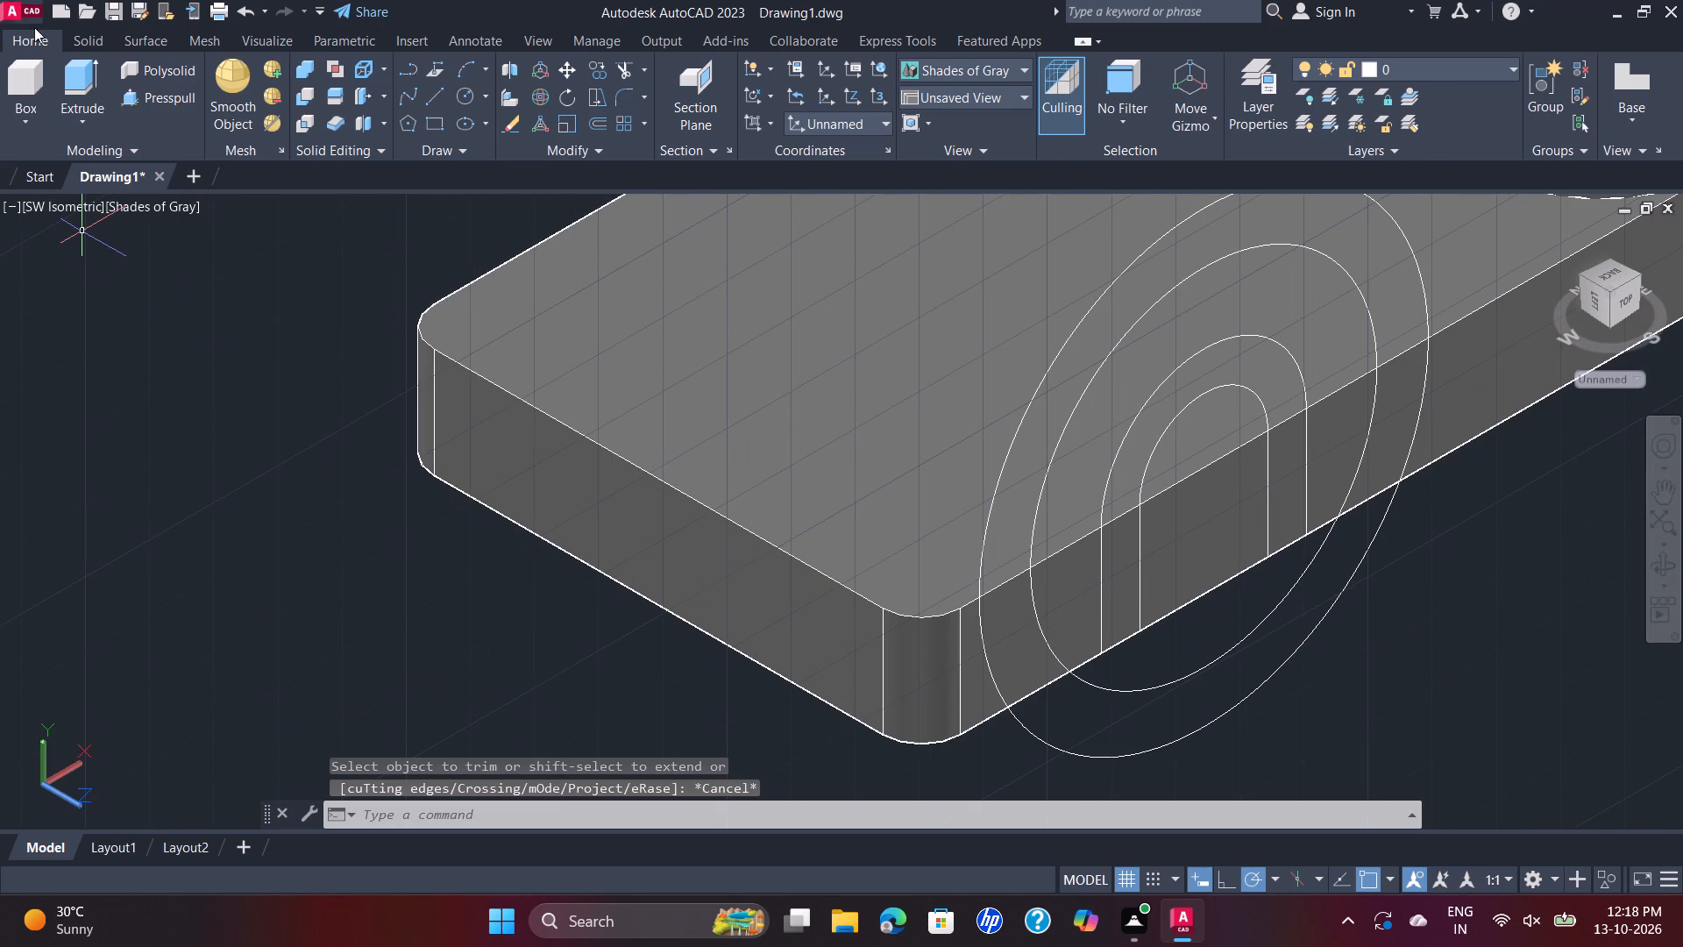
# Draw a line along the plate's top side edge between the opposite quadrants of the 35 mm radius circle.
pyautogui.click(435, 93)
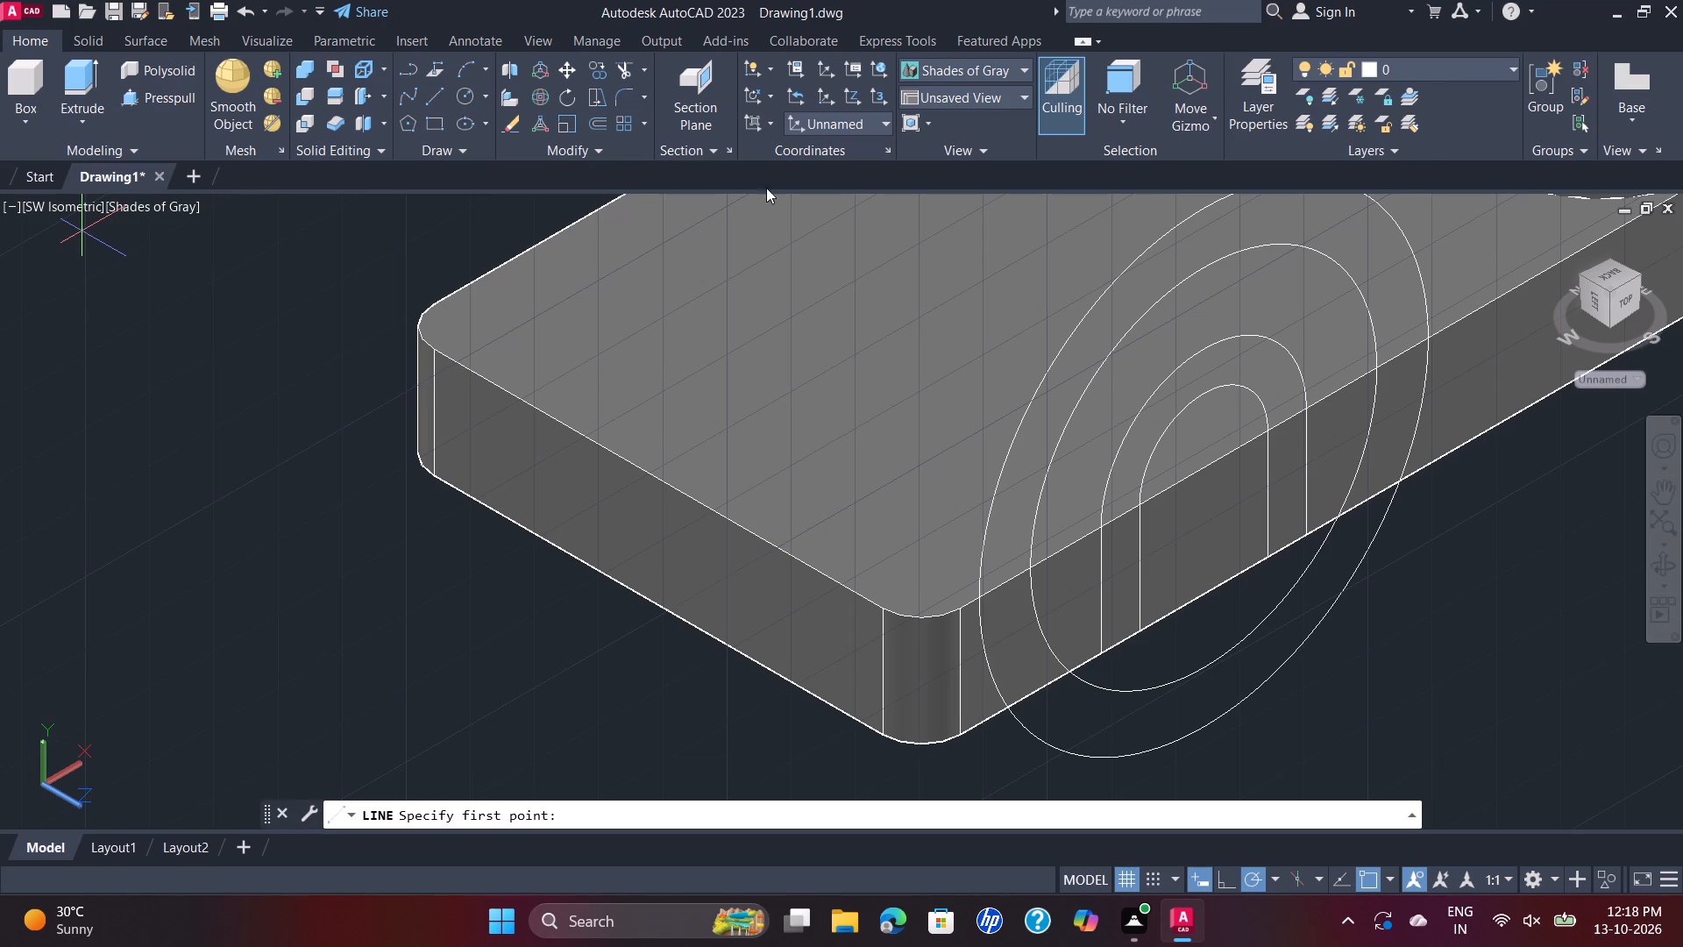
pyautogui.click(1428, 338)
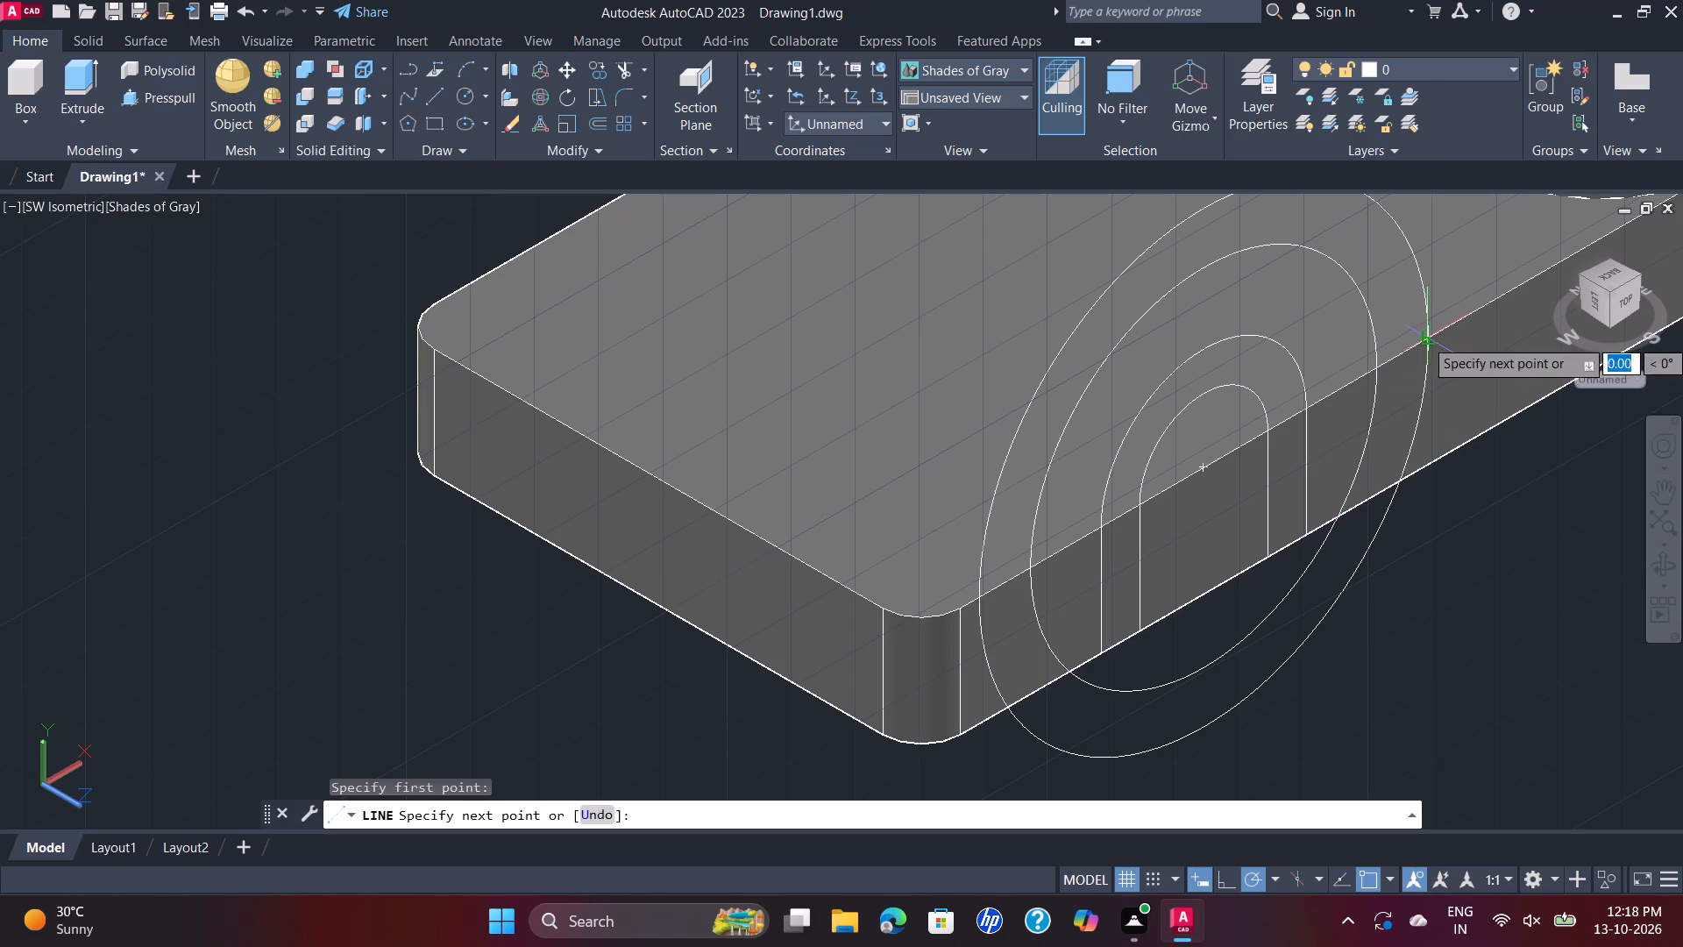
pyautogui.click(976, 602)
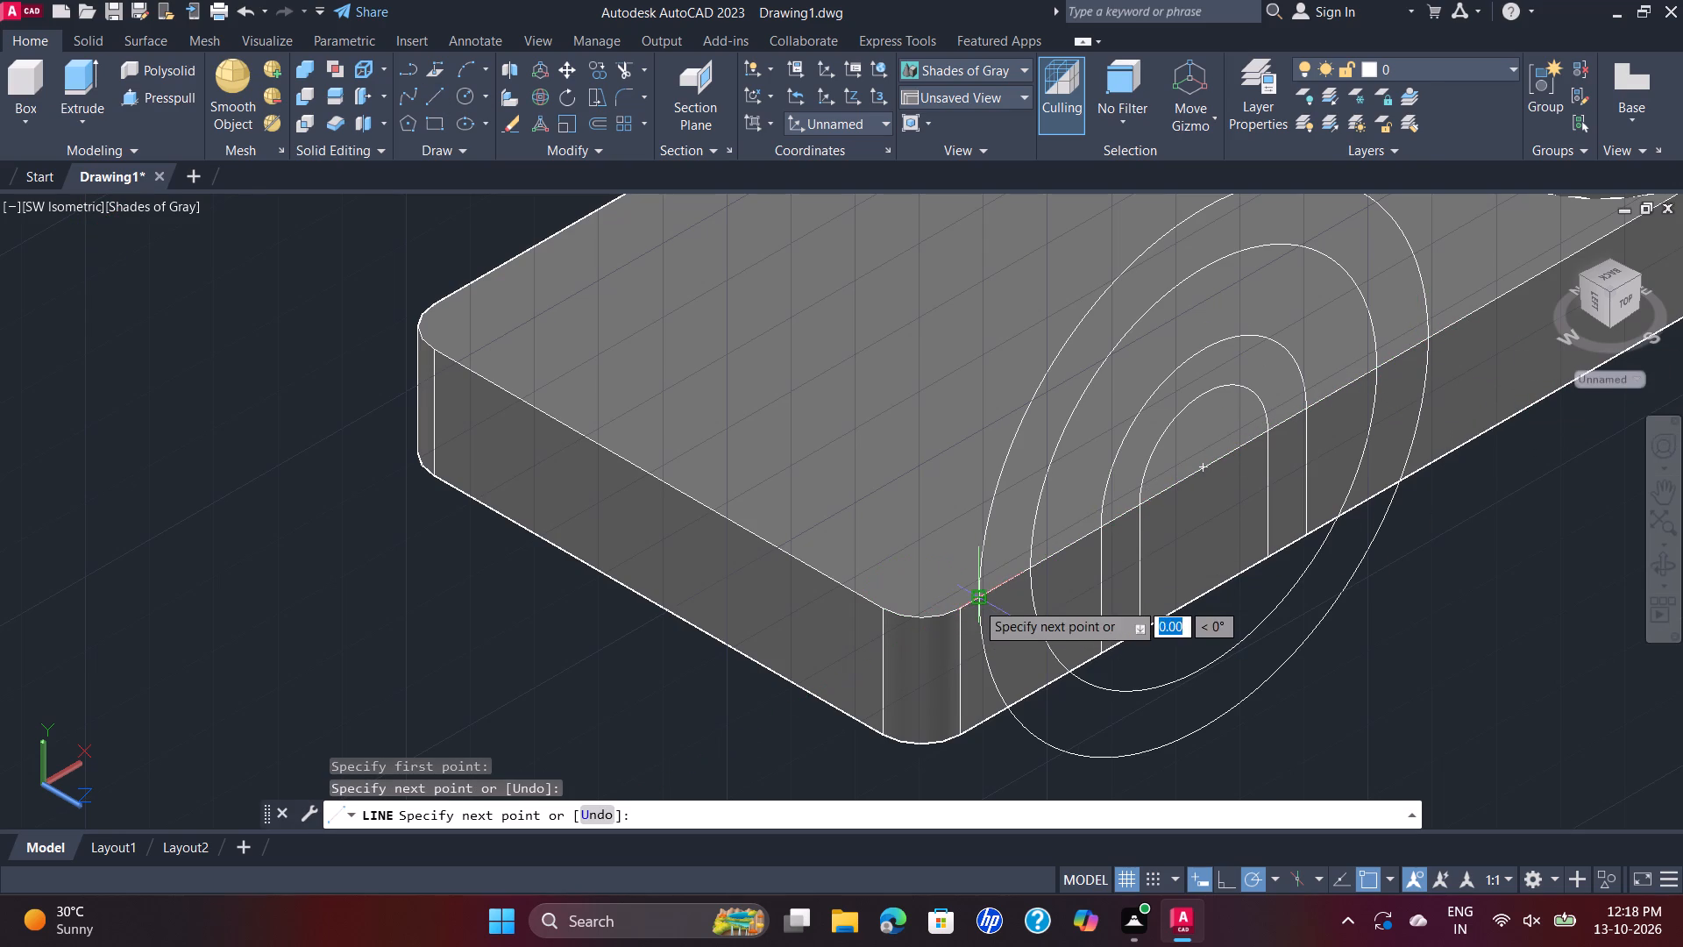
pyautogui.press('Escape')
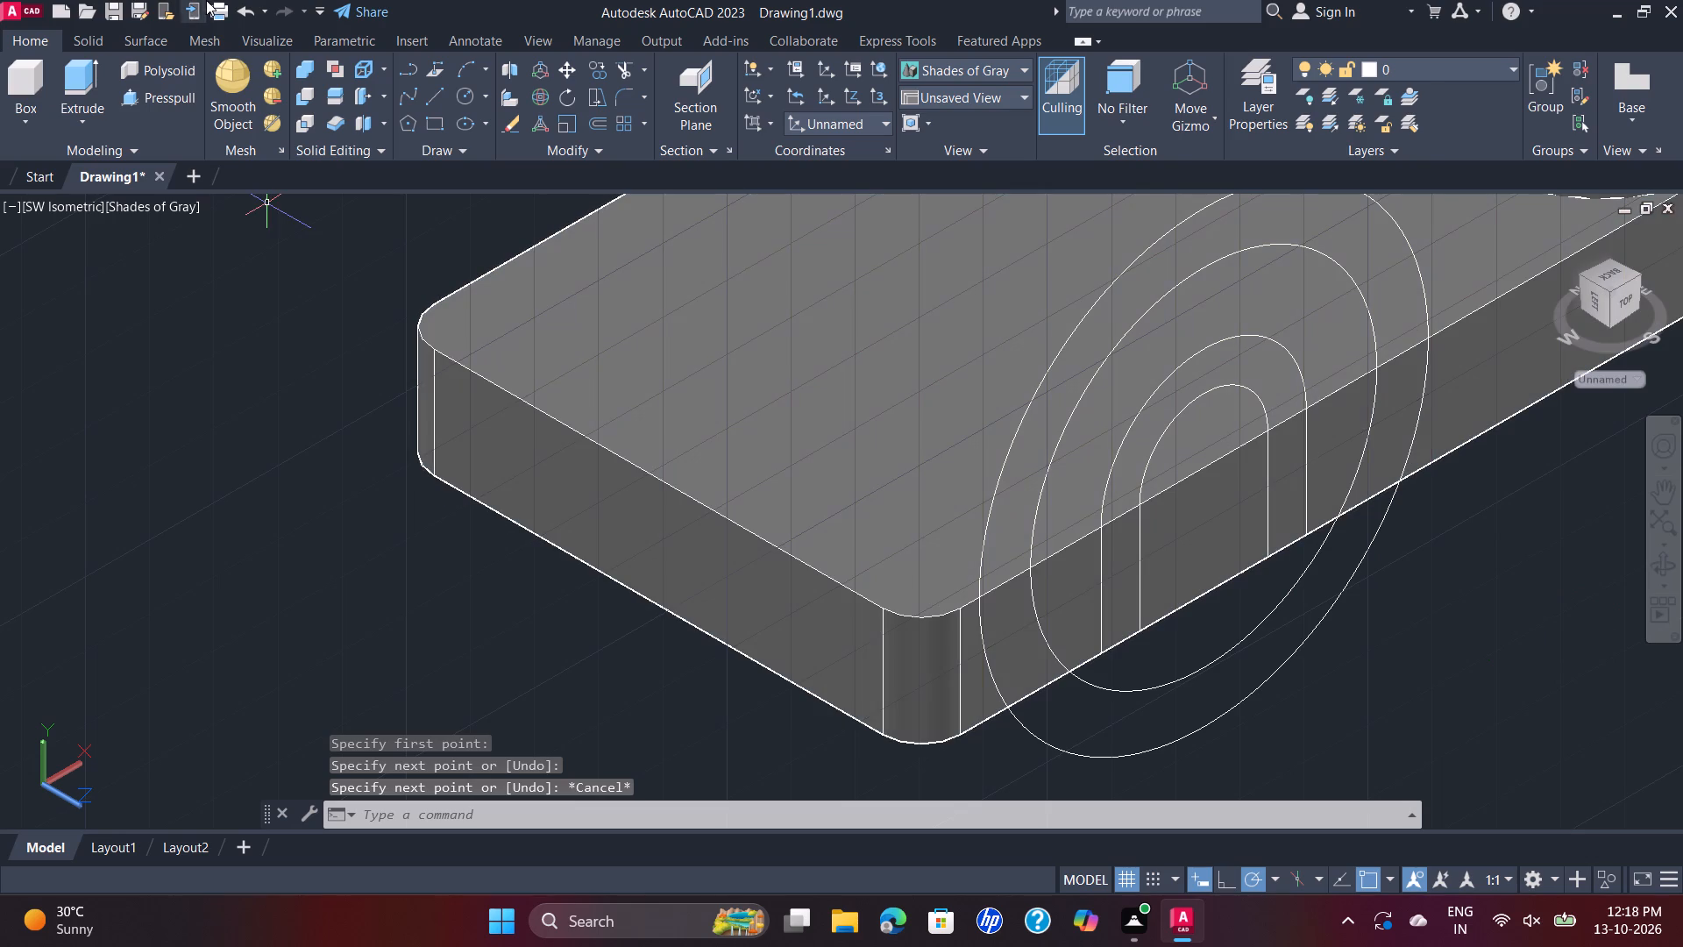
# Trim the portions of the 27 and 35 mm radius circles that cross the plate's side face, at both ends of the line.
pyautogui.click(625, 75)
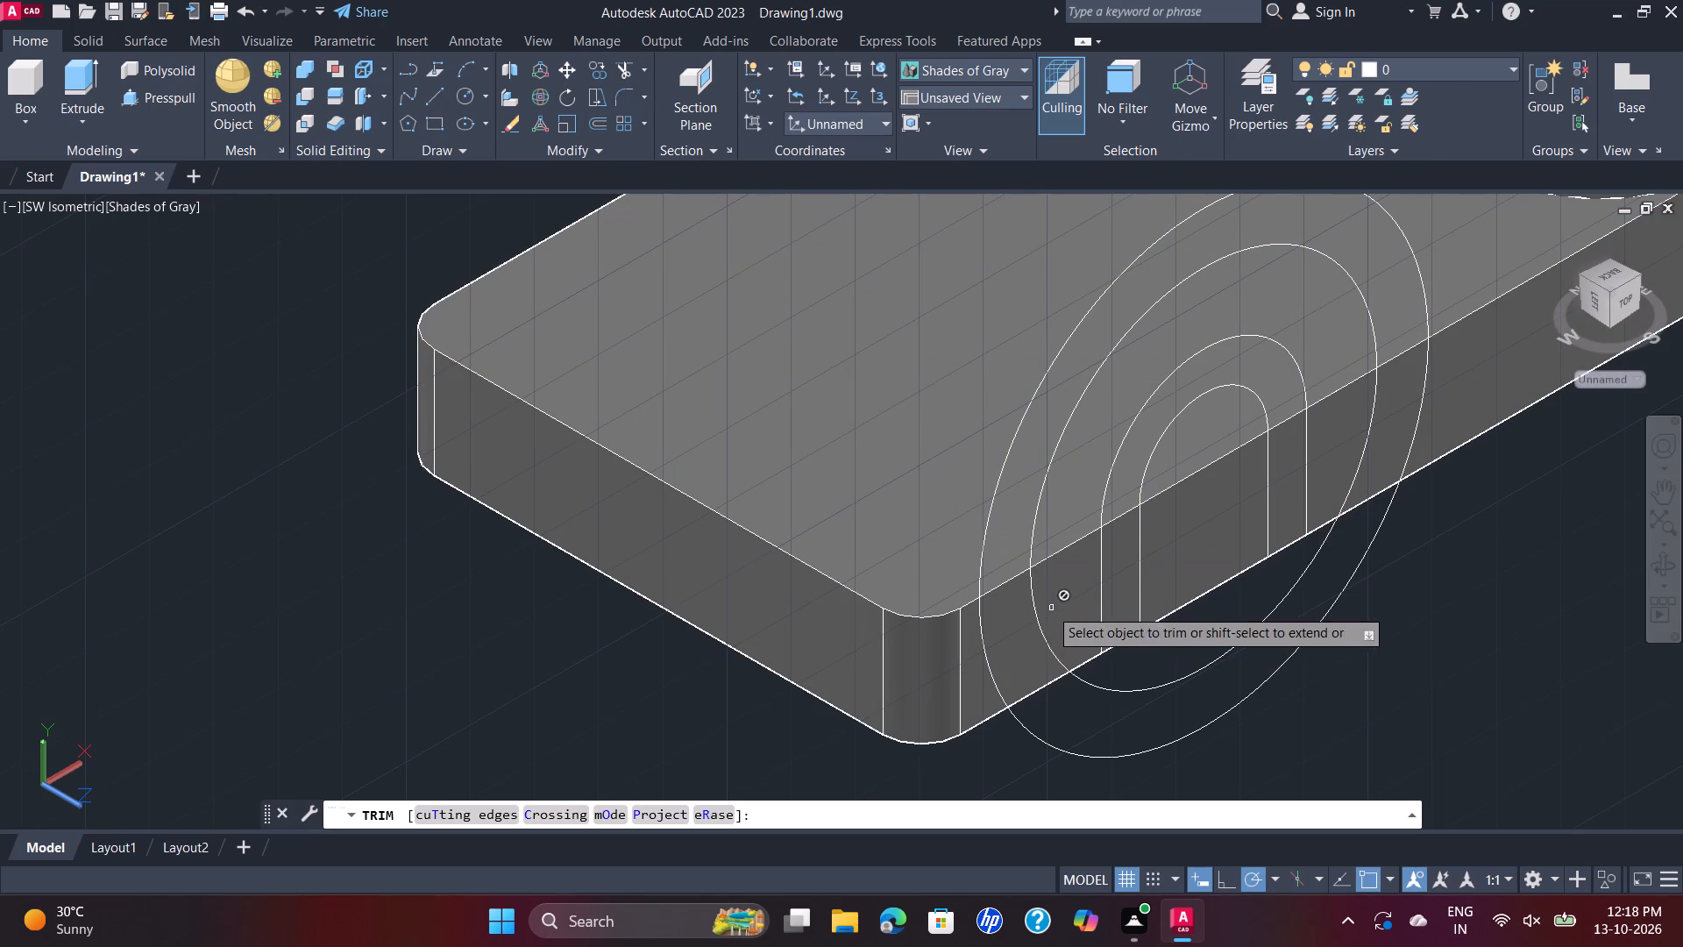
pyautogui.scroll(3, 1031, 595)
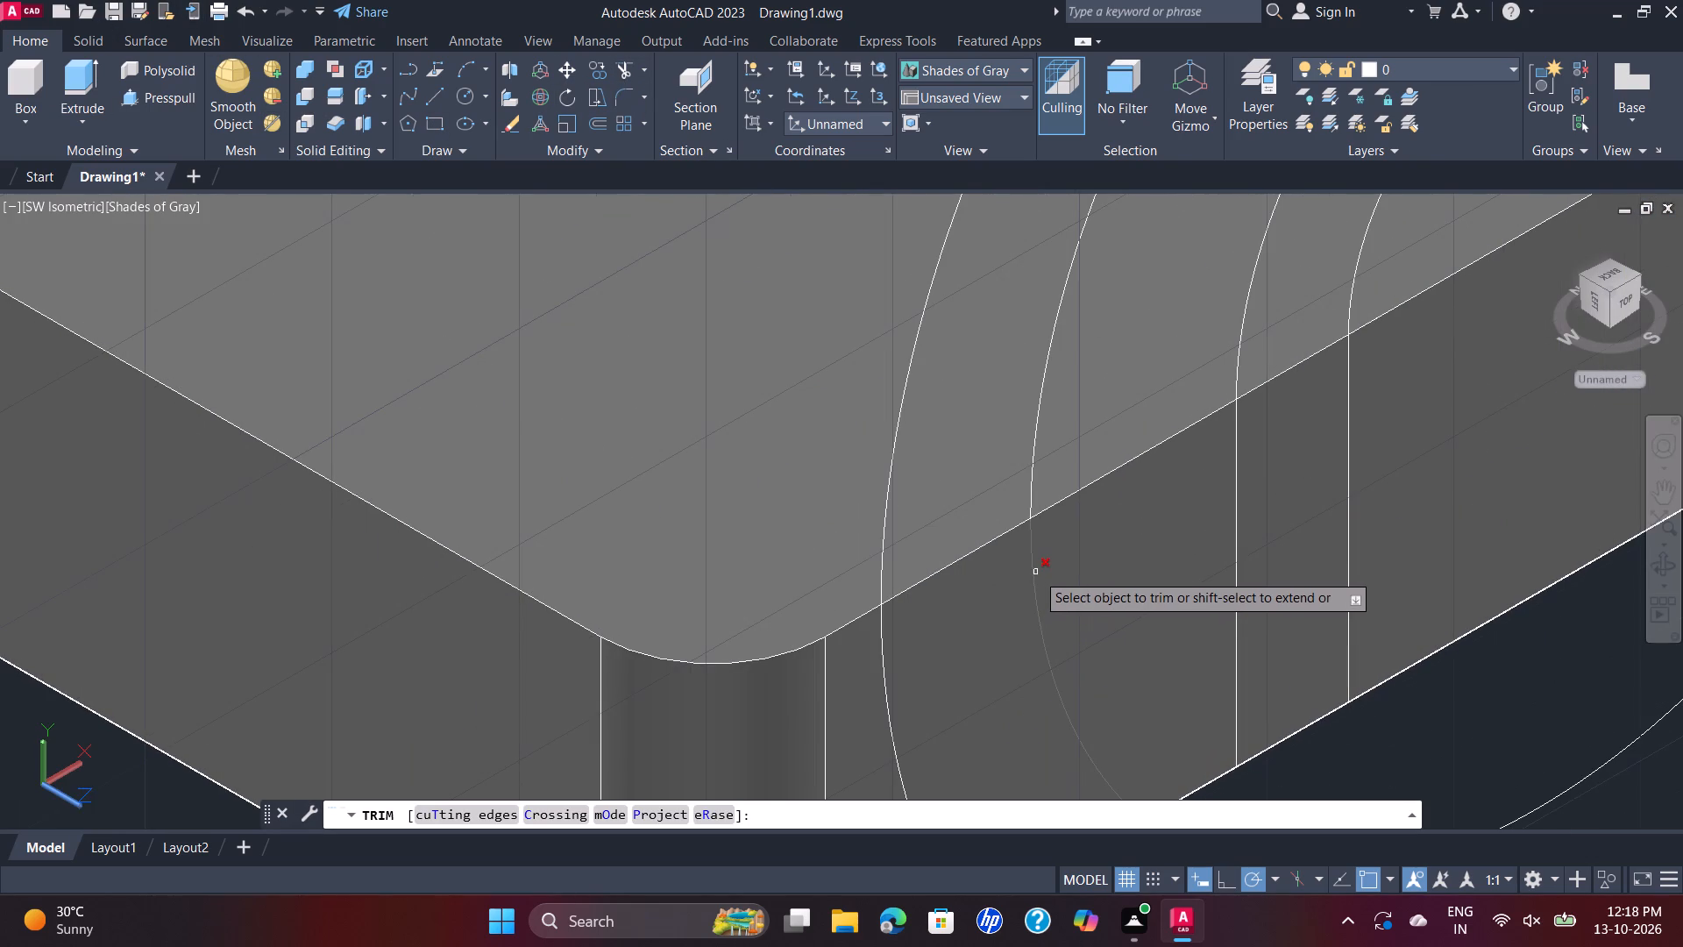
pyautogui.click(1036, 573)
pyautogui.scroll(-4, 1036, 573)
pyautogui.scroll(2, 1013, 598)
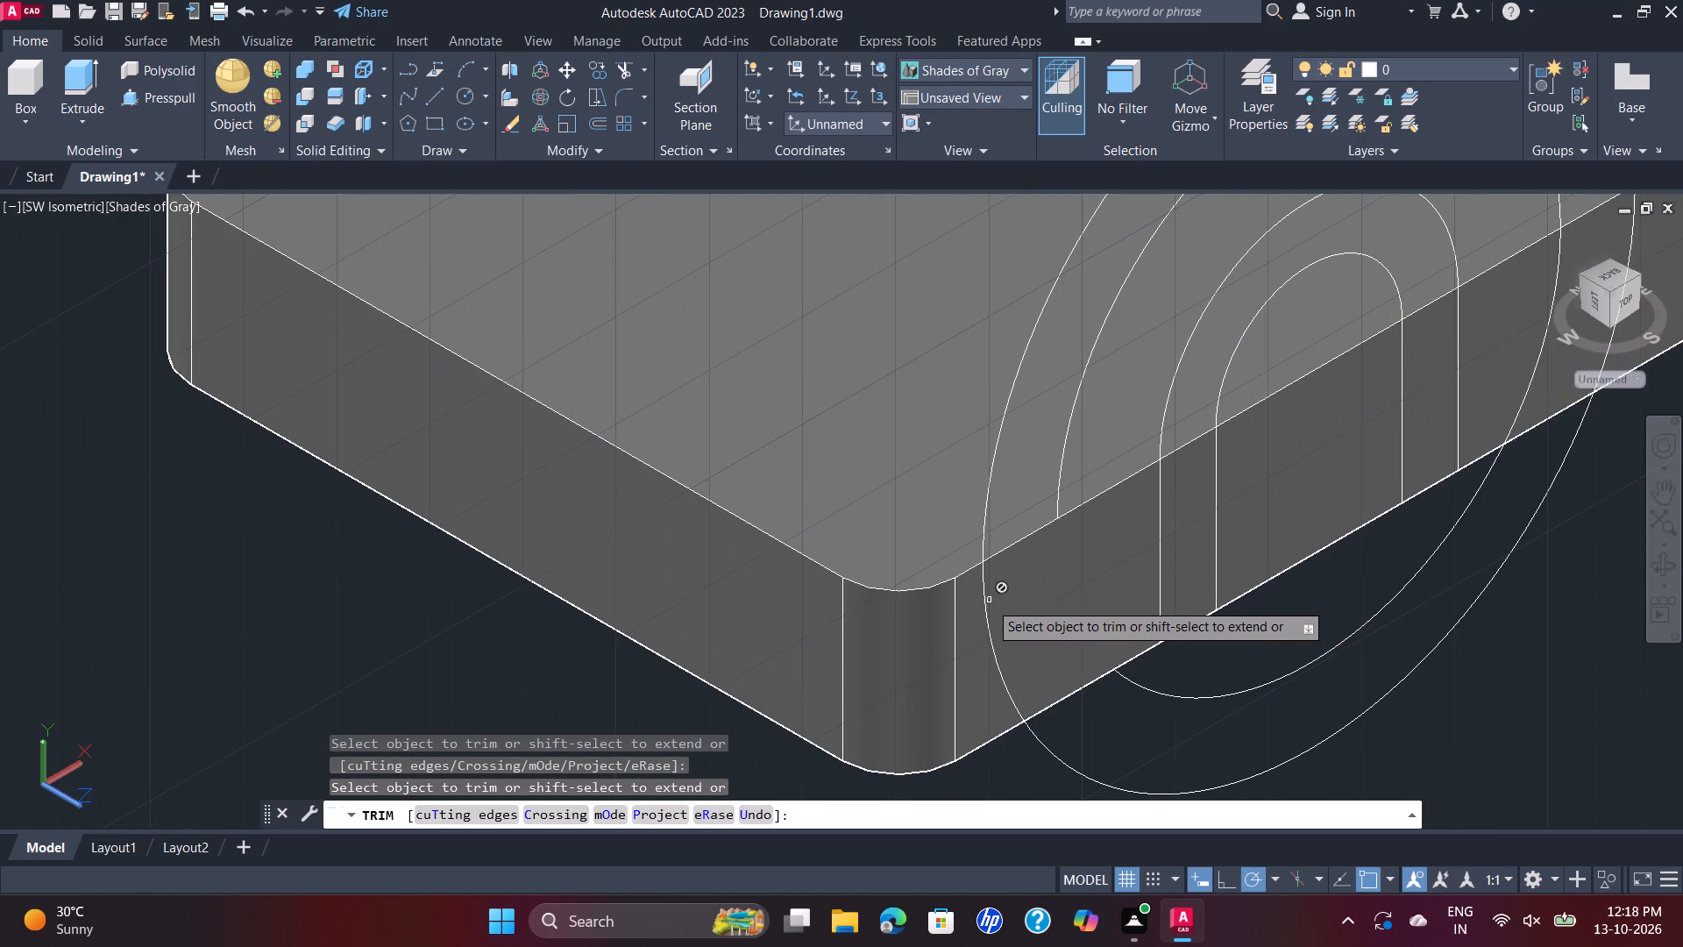
pyautogui.scroll(2, 986, 595)
pyautogui.click(984, 594)
pyautogui.scroll(-4, 992, 593)
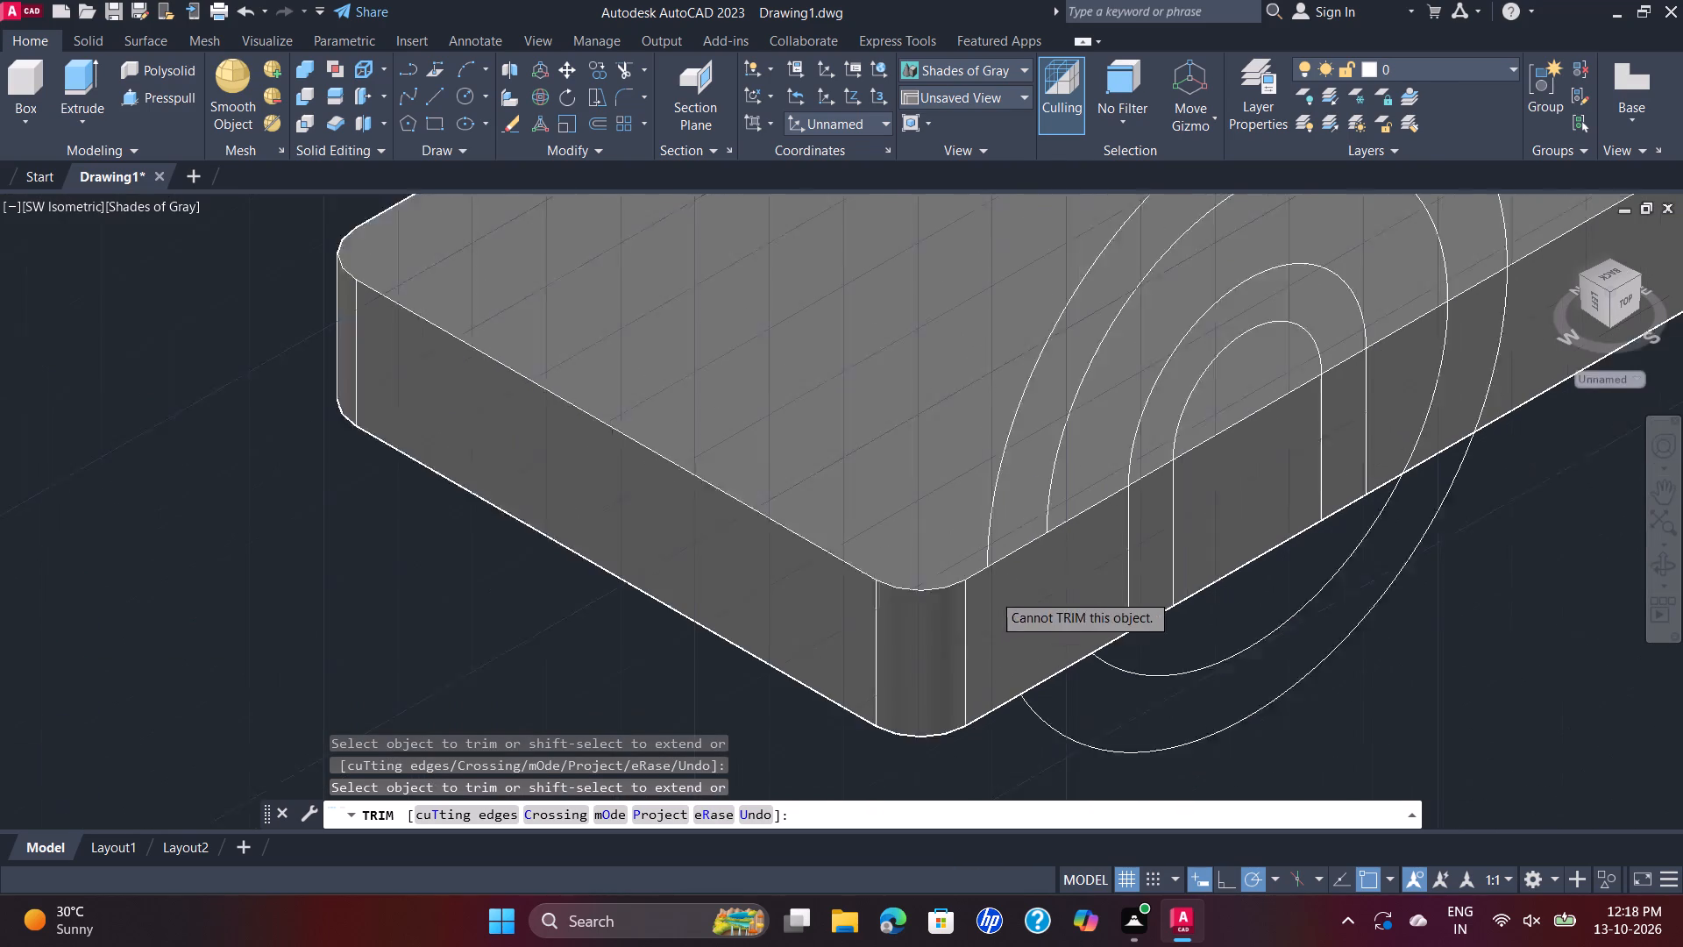
pyautogui.scroll(2, 1258, 464)
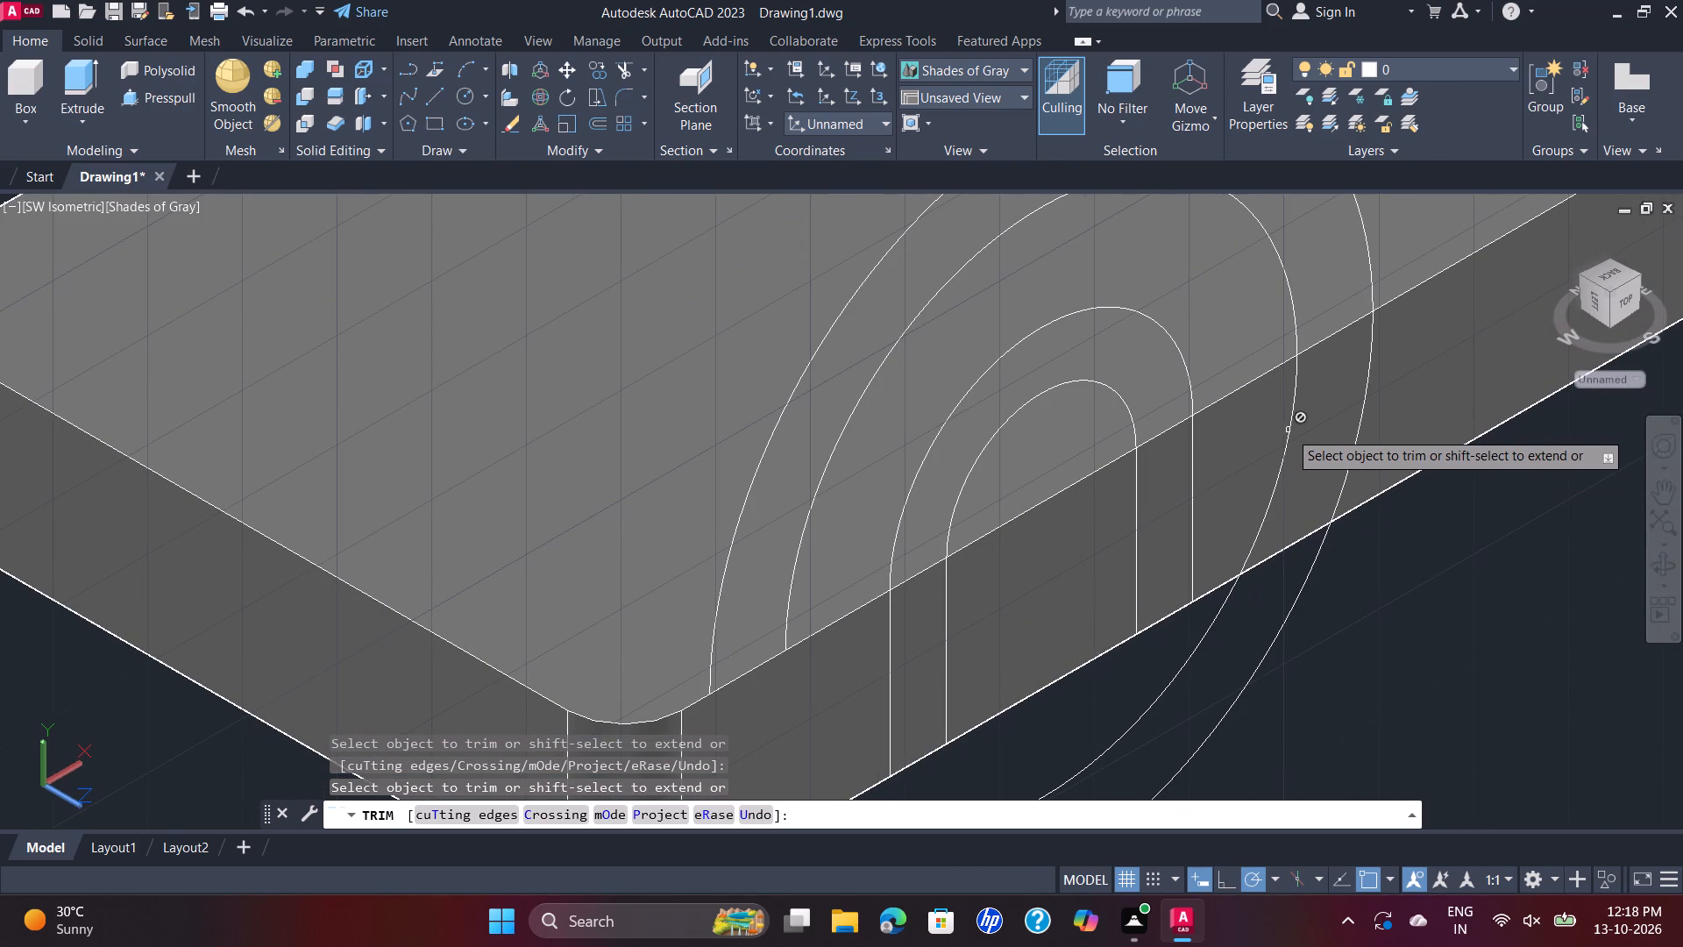
pyautogui.scroll(2, 1290, 410)
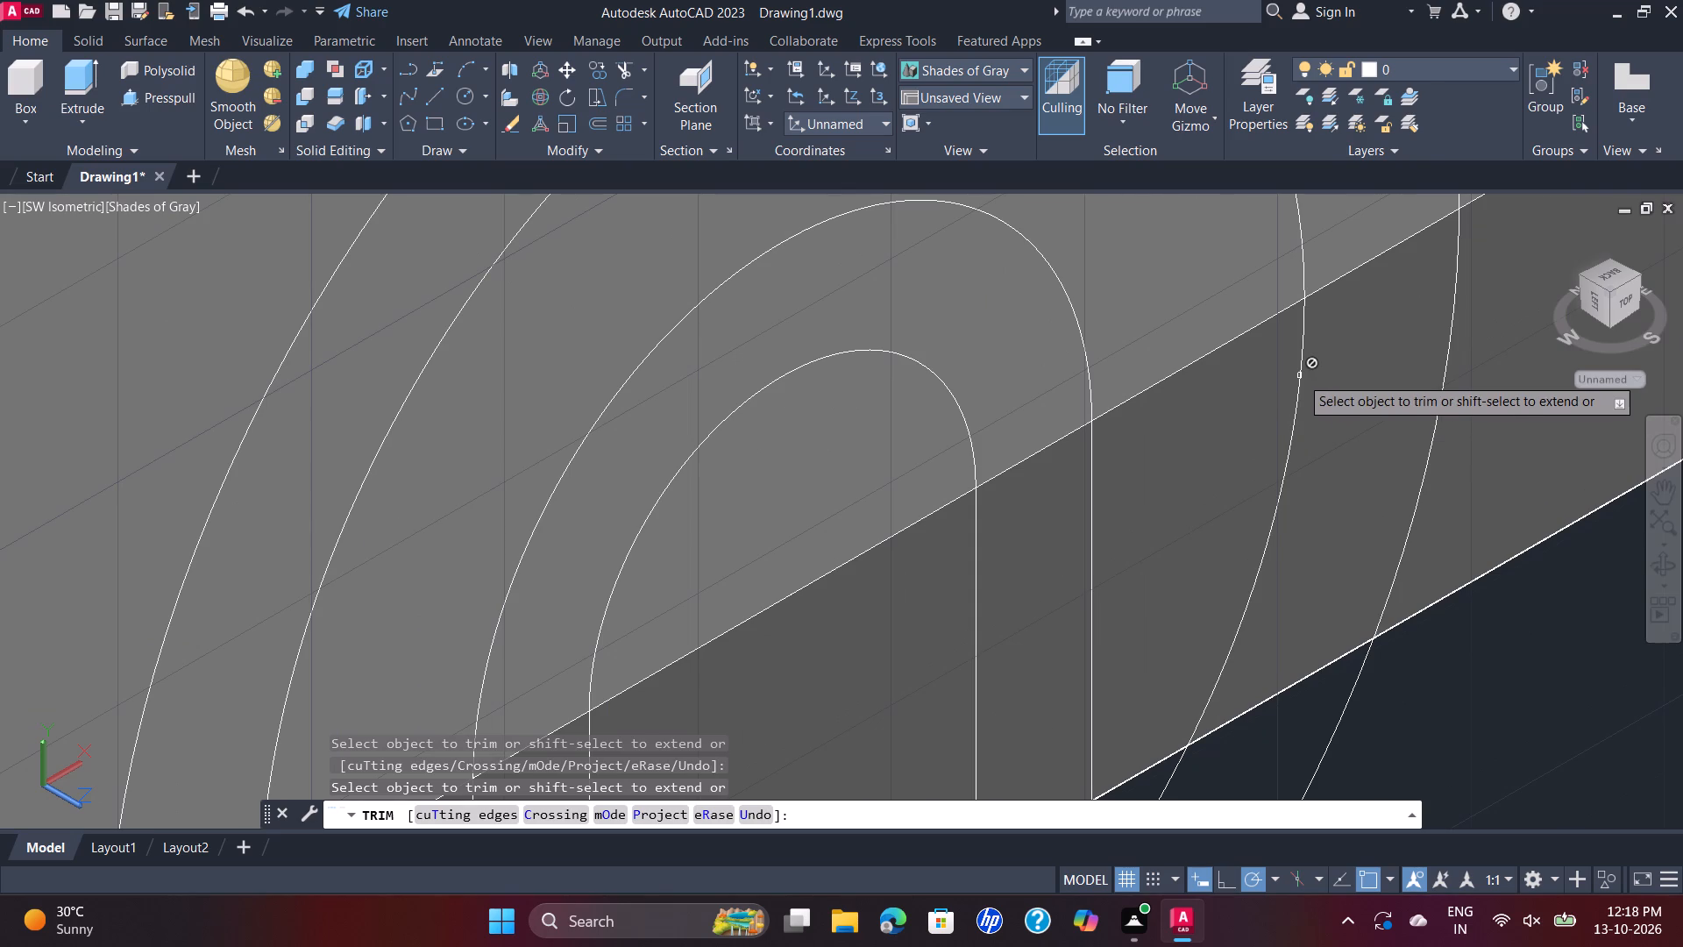
pyautogui.click(1283, 368)
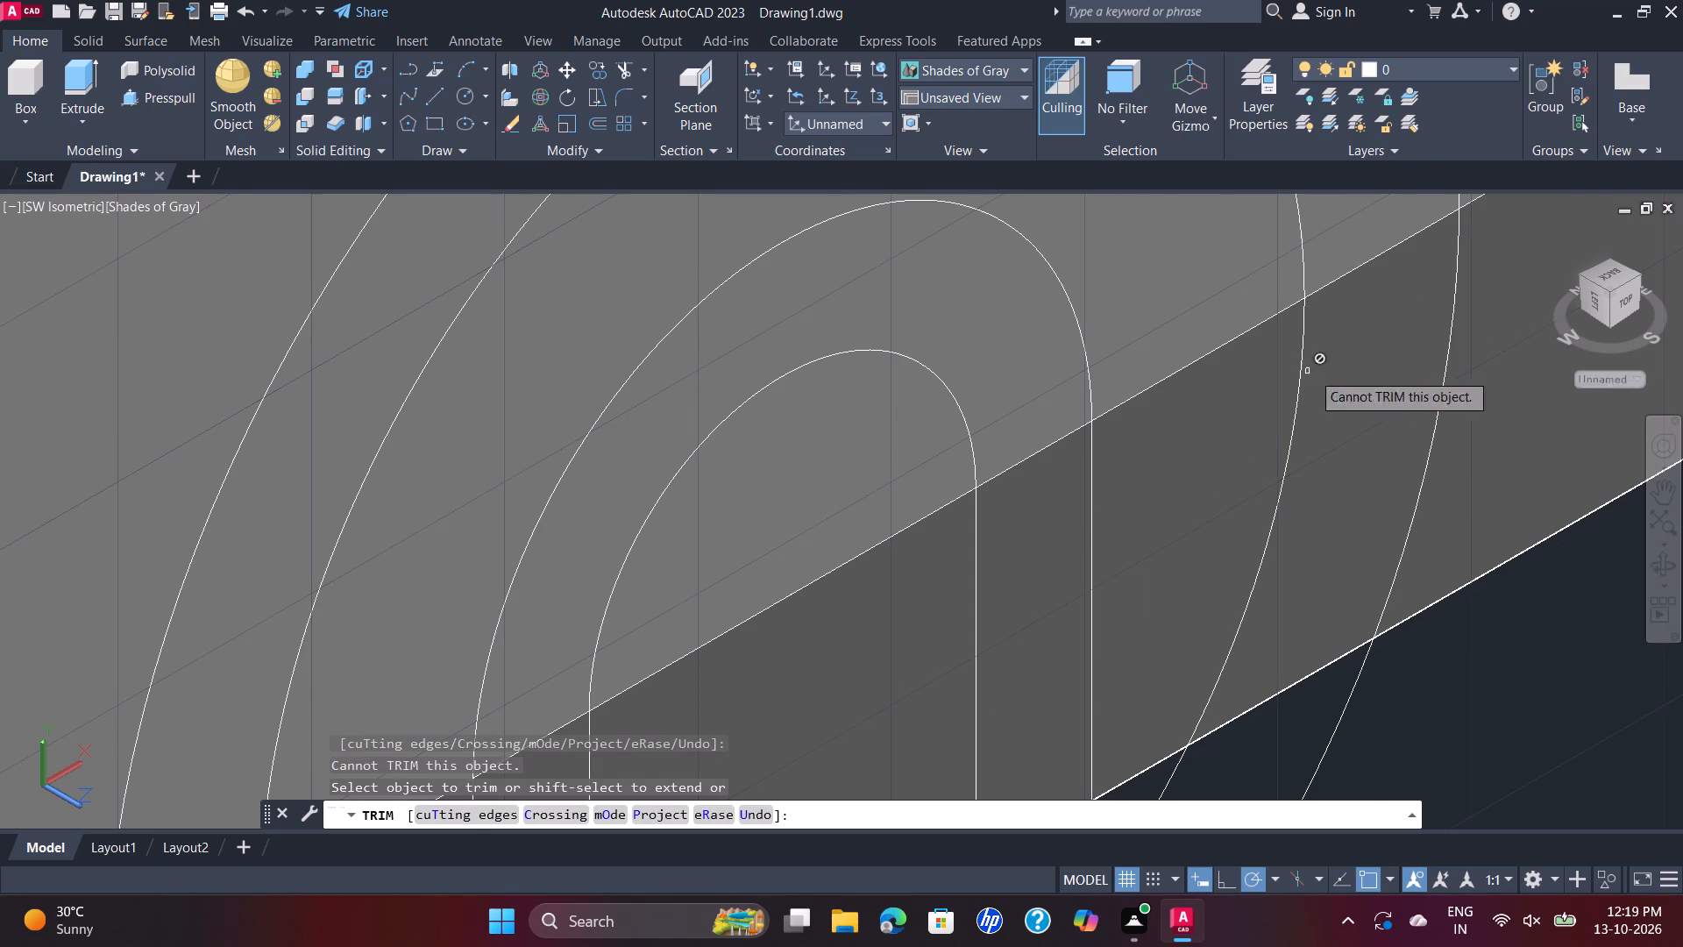
pyautogui.click(1303, 371)
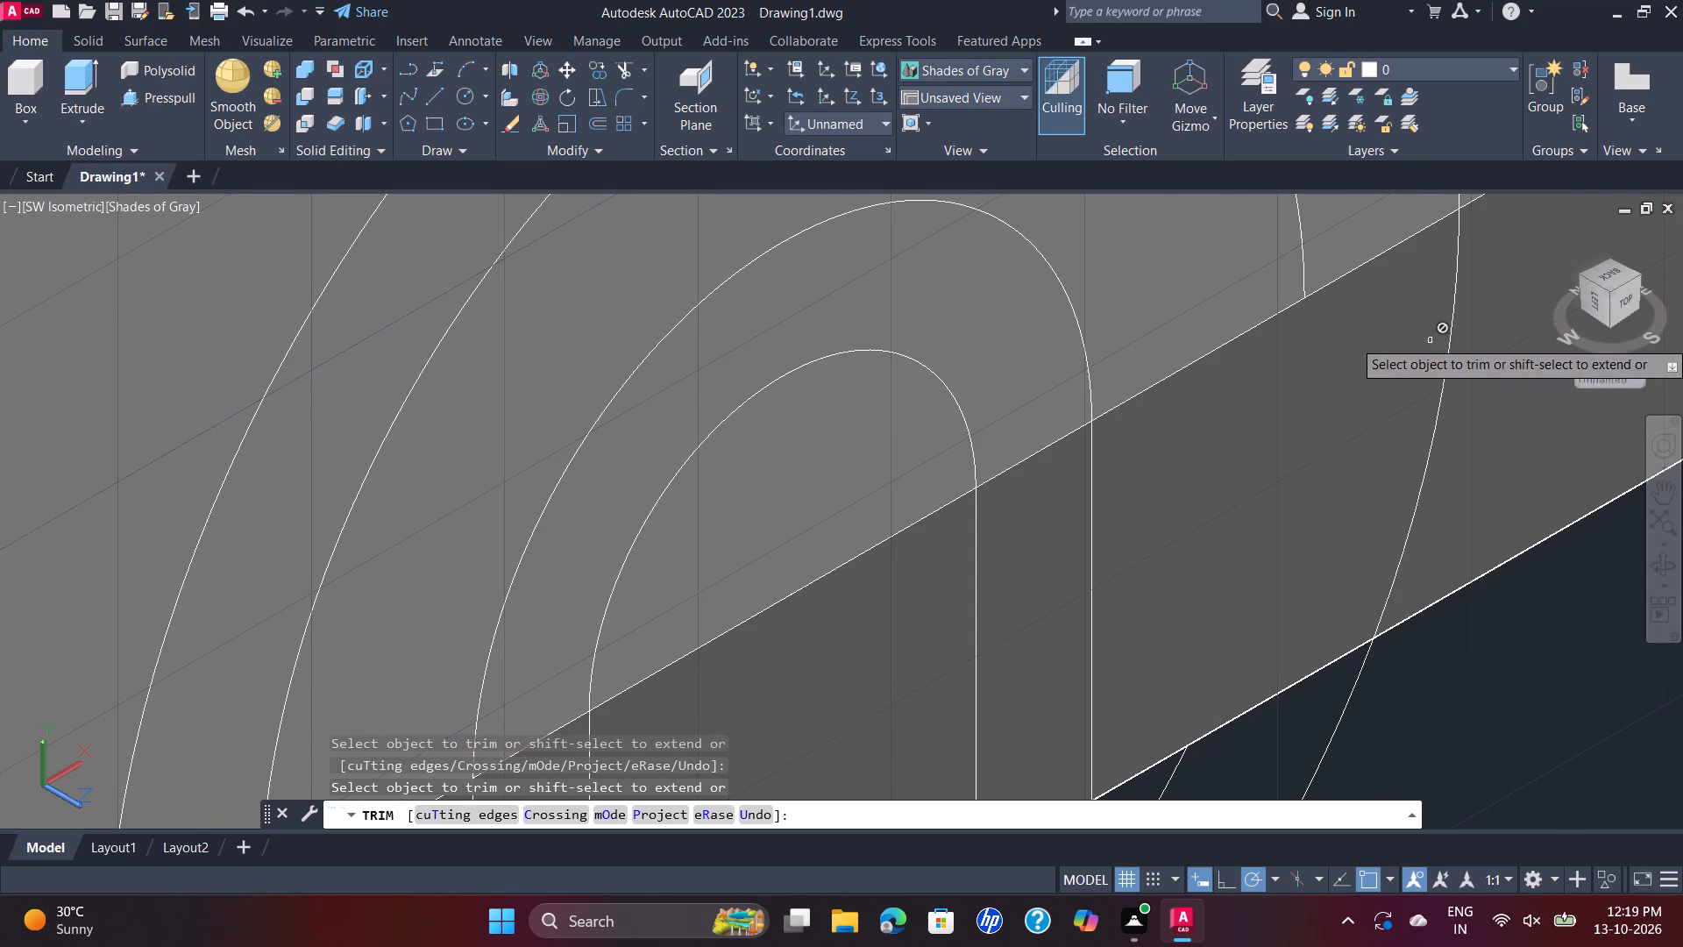
pyautogui.click(1450, 343)
pyautogui.scroll(-1, 1450, 343)
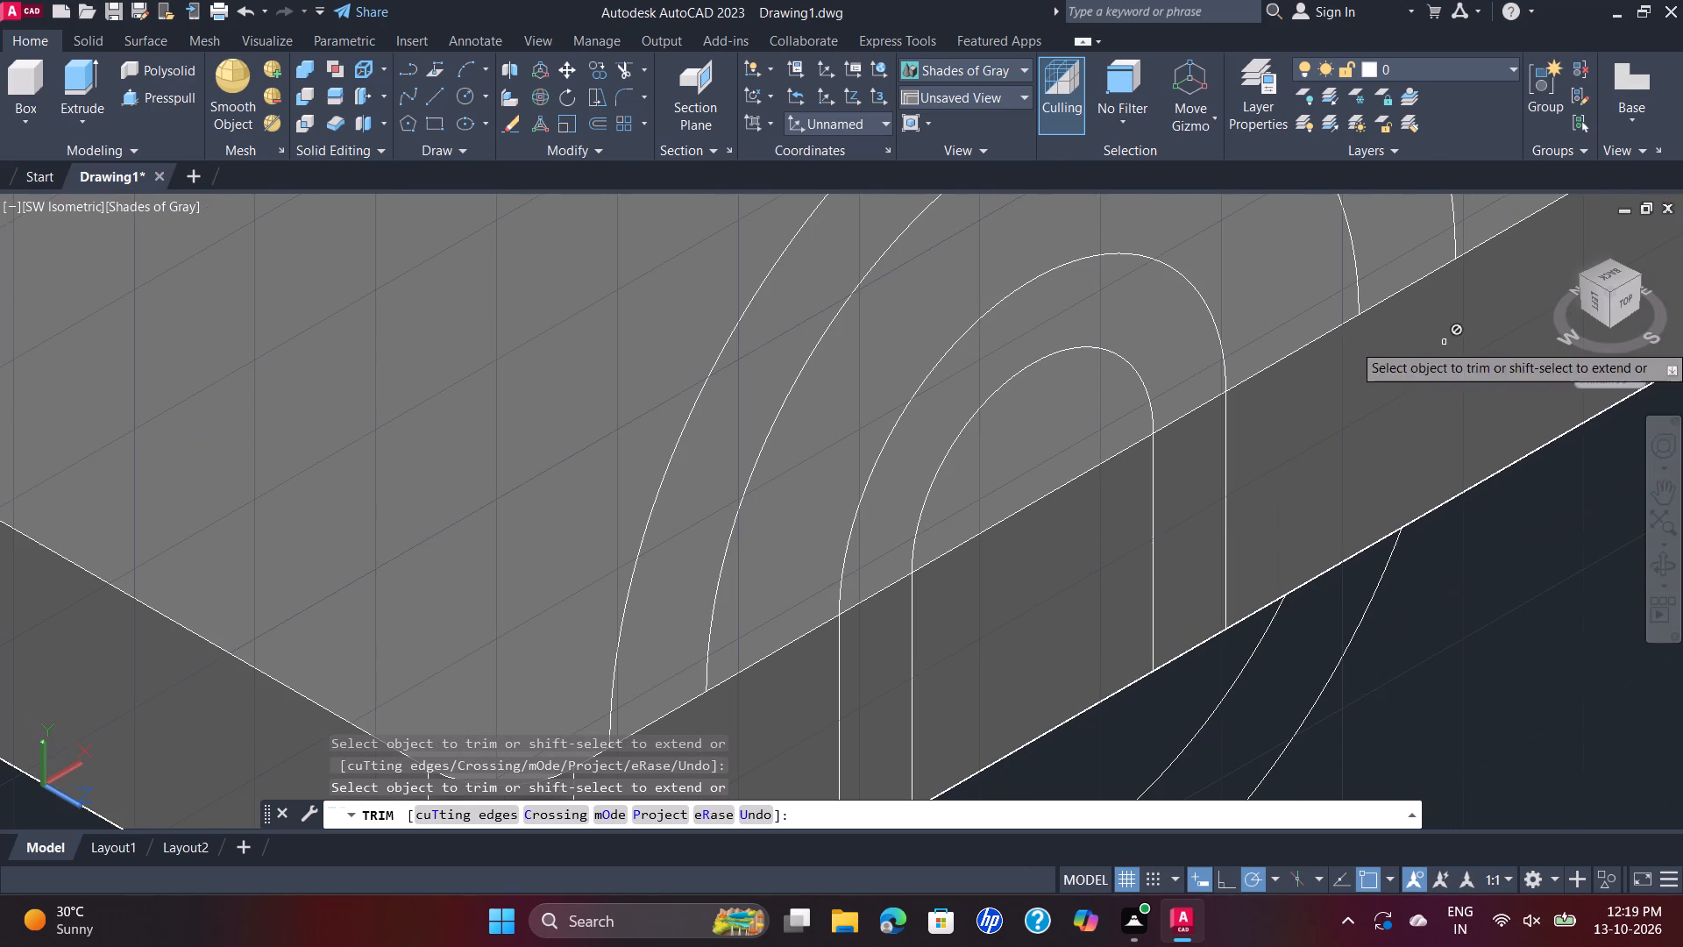
# Trim the remaining lower arcs of the 27 and 35 mm radius circles below the plate's bottom edge.
pyautogui.click(1388, 562)
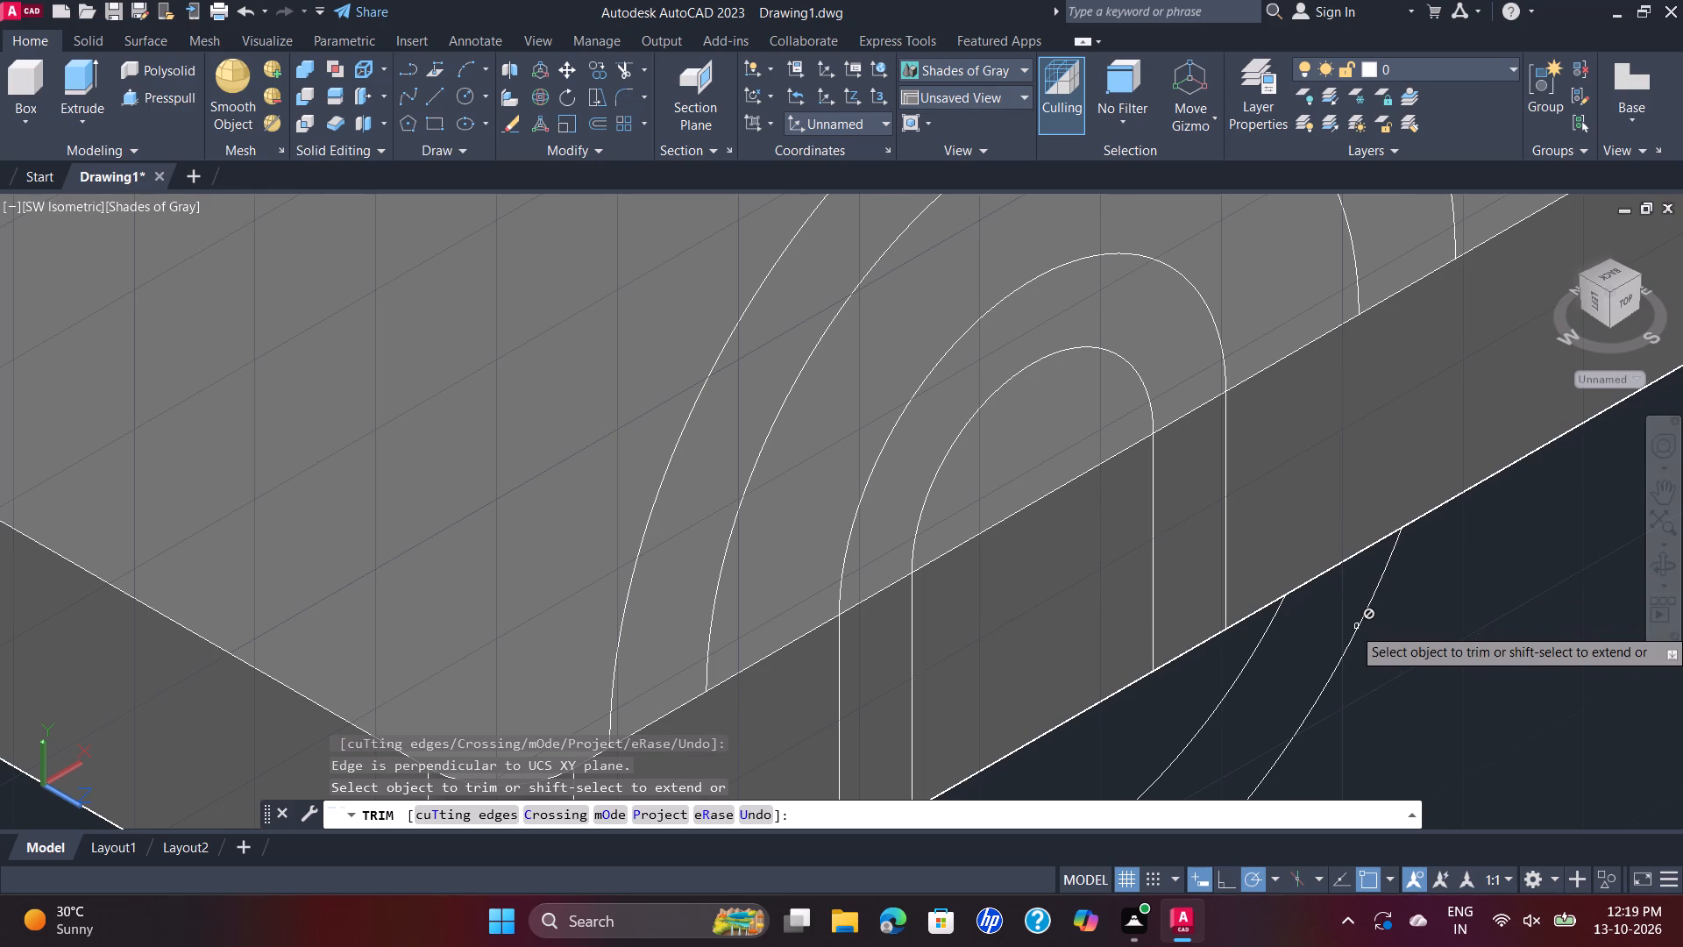
pyautogui.scroll(-2, 1357, 627)
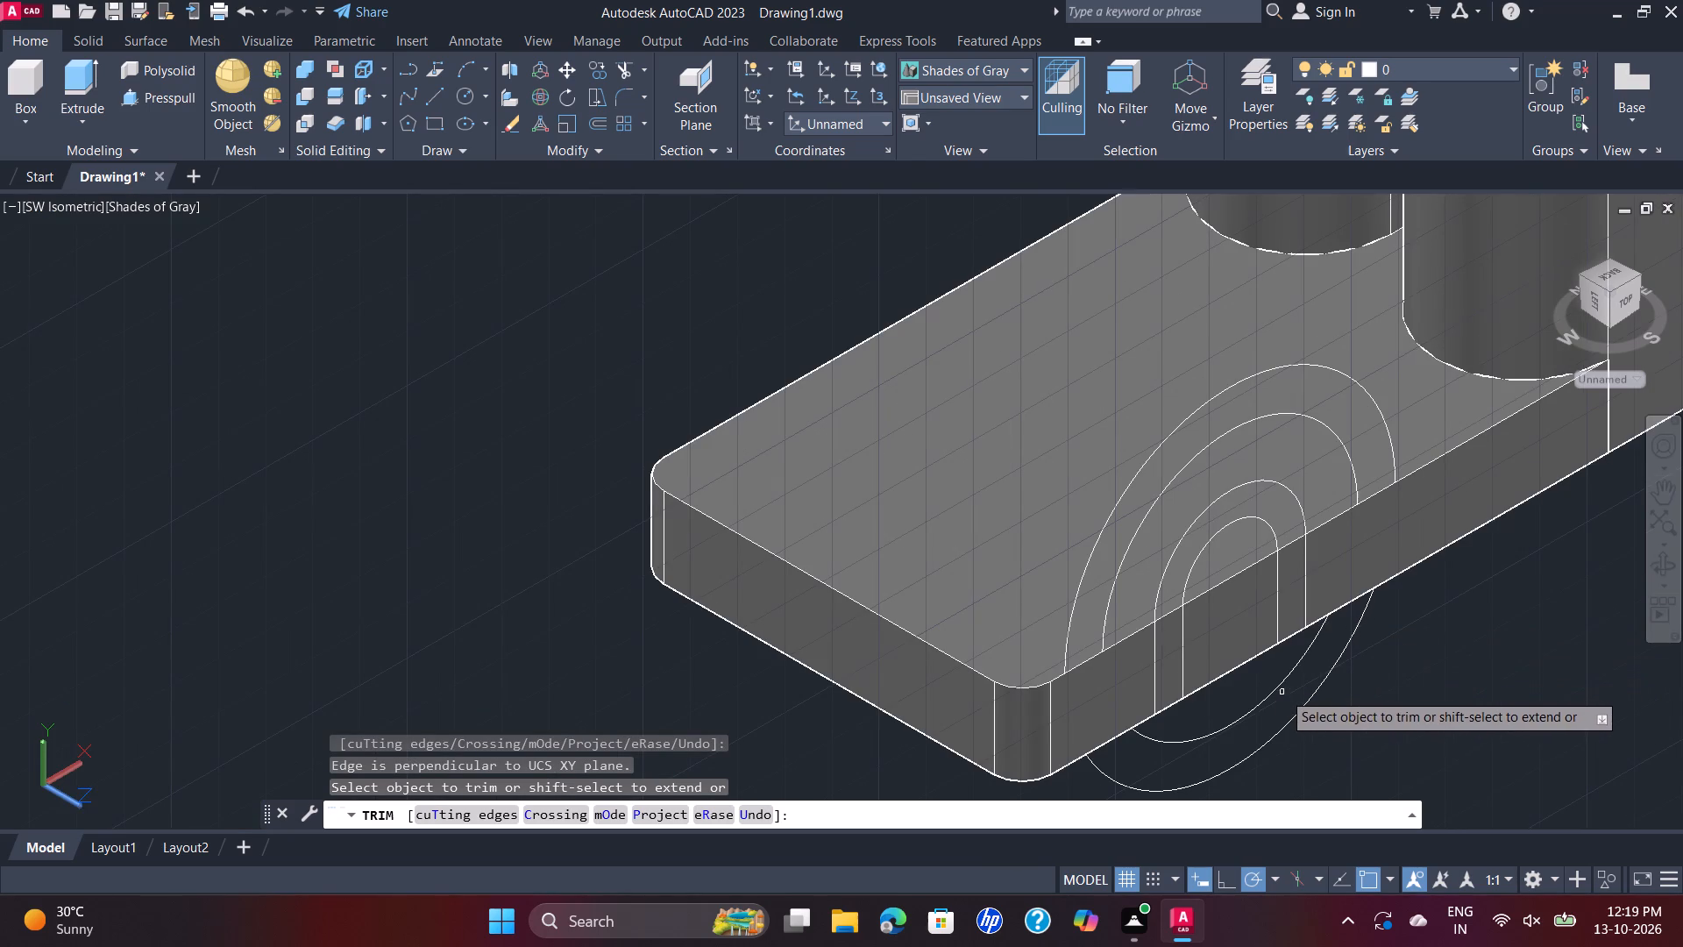
pyautogui.scroll(2, 1281, 689)
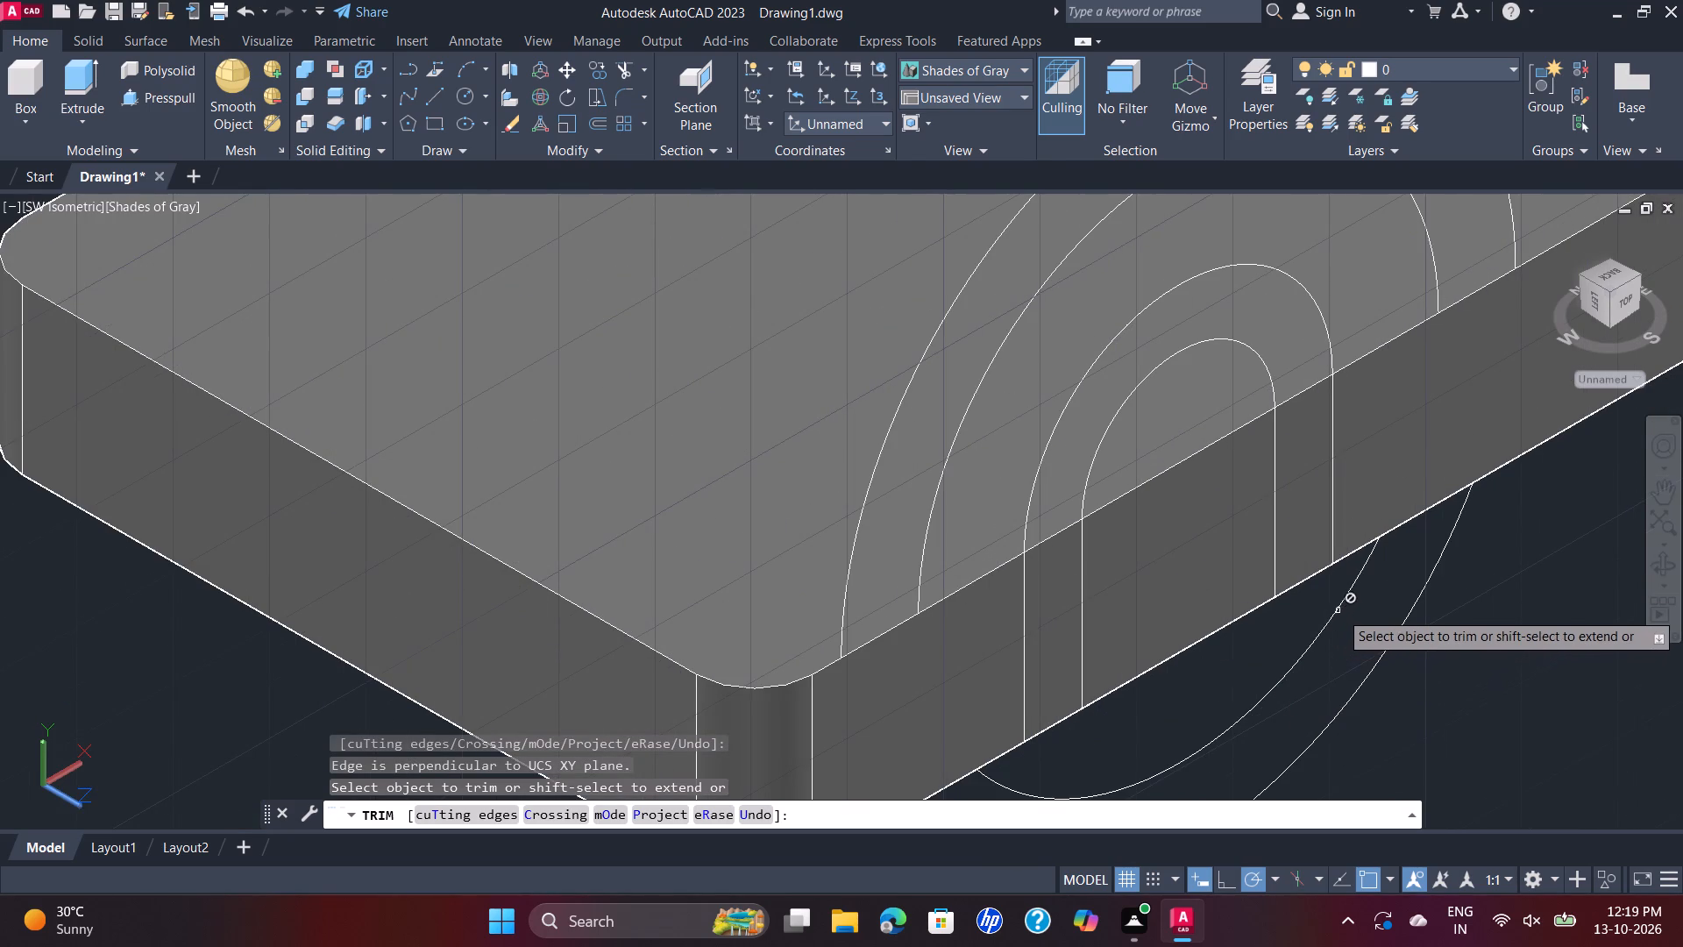
pyautogui.scroll(2, 1341, 607)
pyautogui.click(1346, 600)
pyautogui.scroll(-2, 1347, 600)
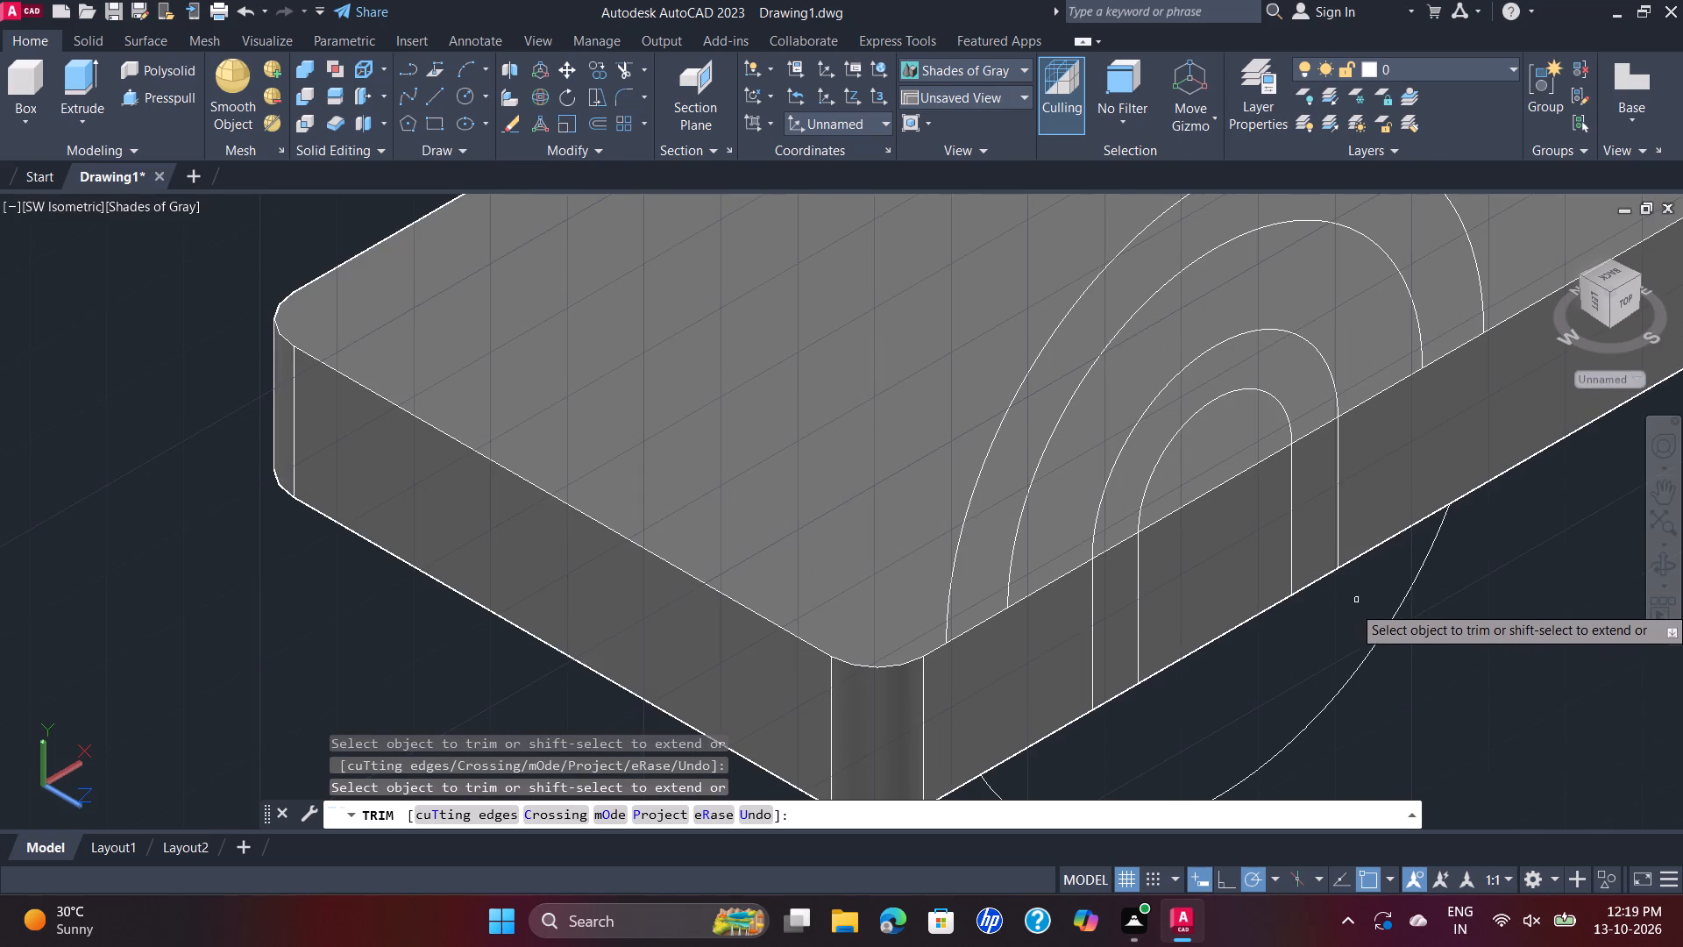
pyautogui.scroll(2, 1419, 577)
pyautogui.click(1417, 576)
pyautogui.scroll(-4, 1417, 575)
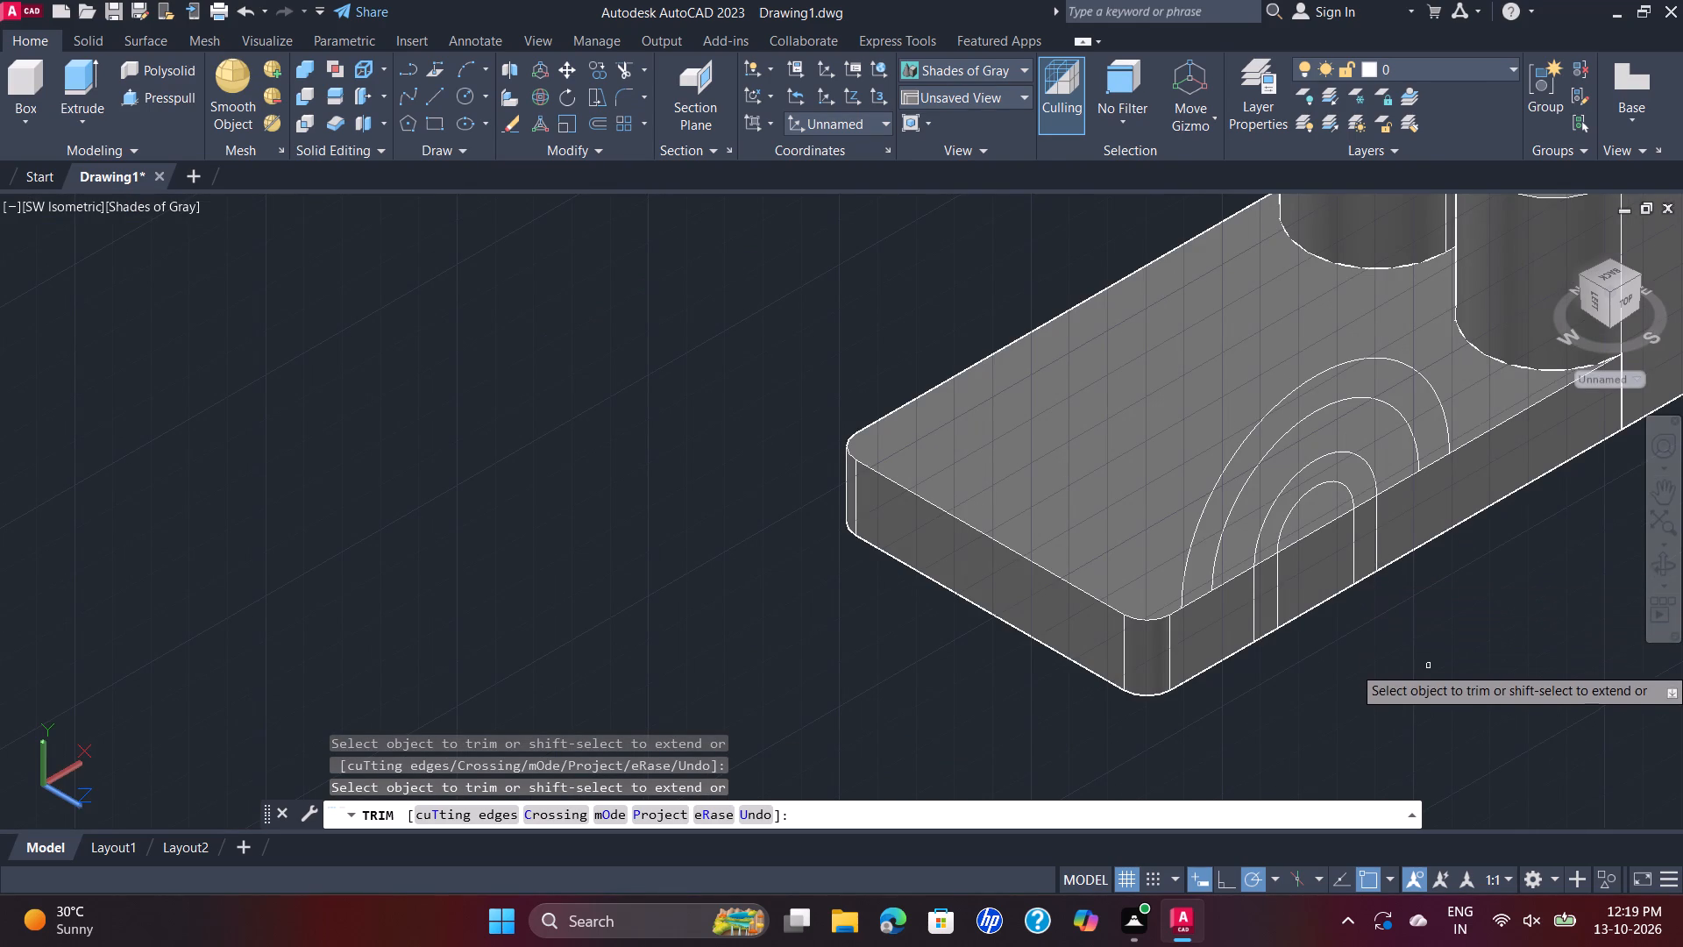
pyautogui.scroll(1, 1426, 645)
pyautogui.scroll(-1, 1426, 645)
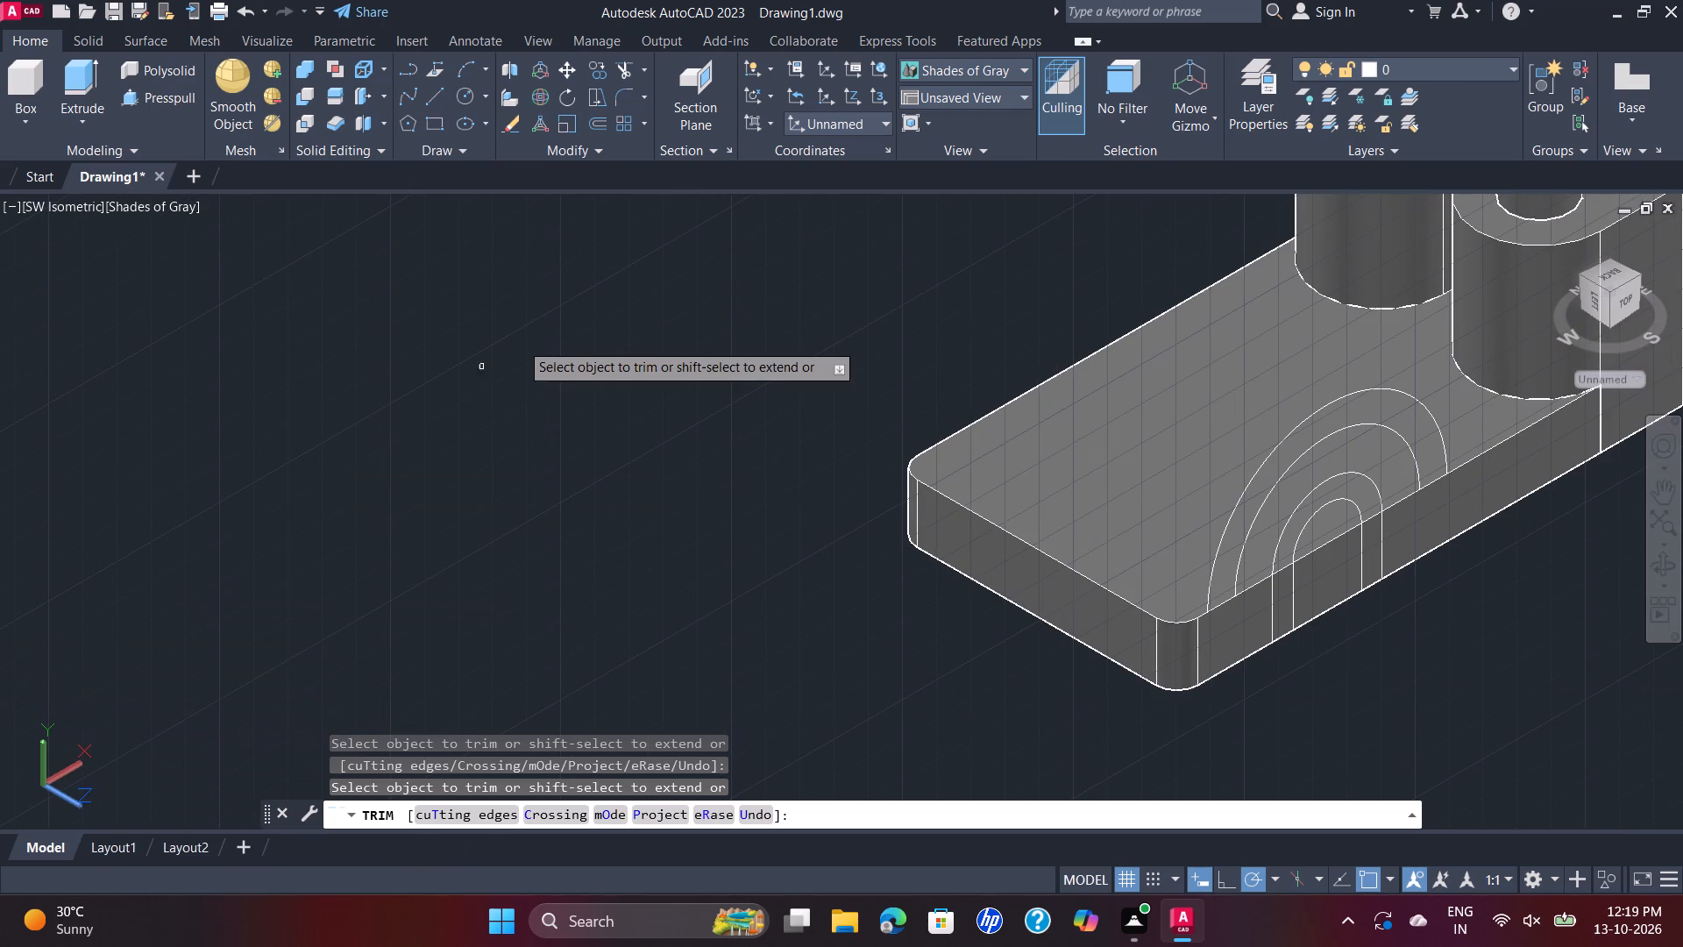
pyautogui.press('Escape')
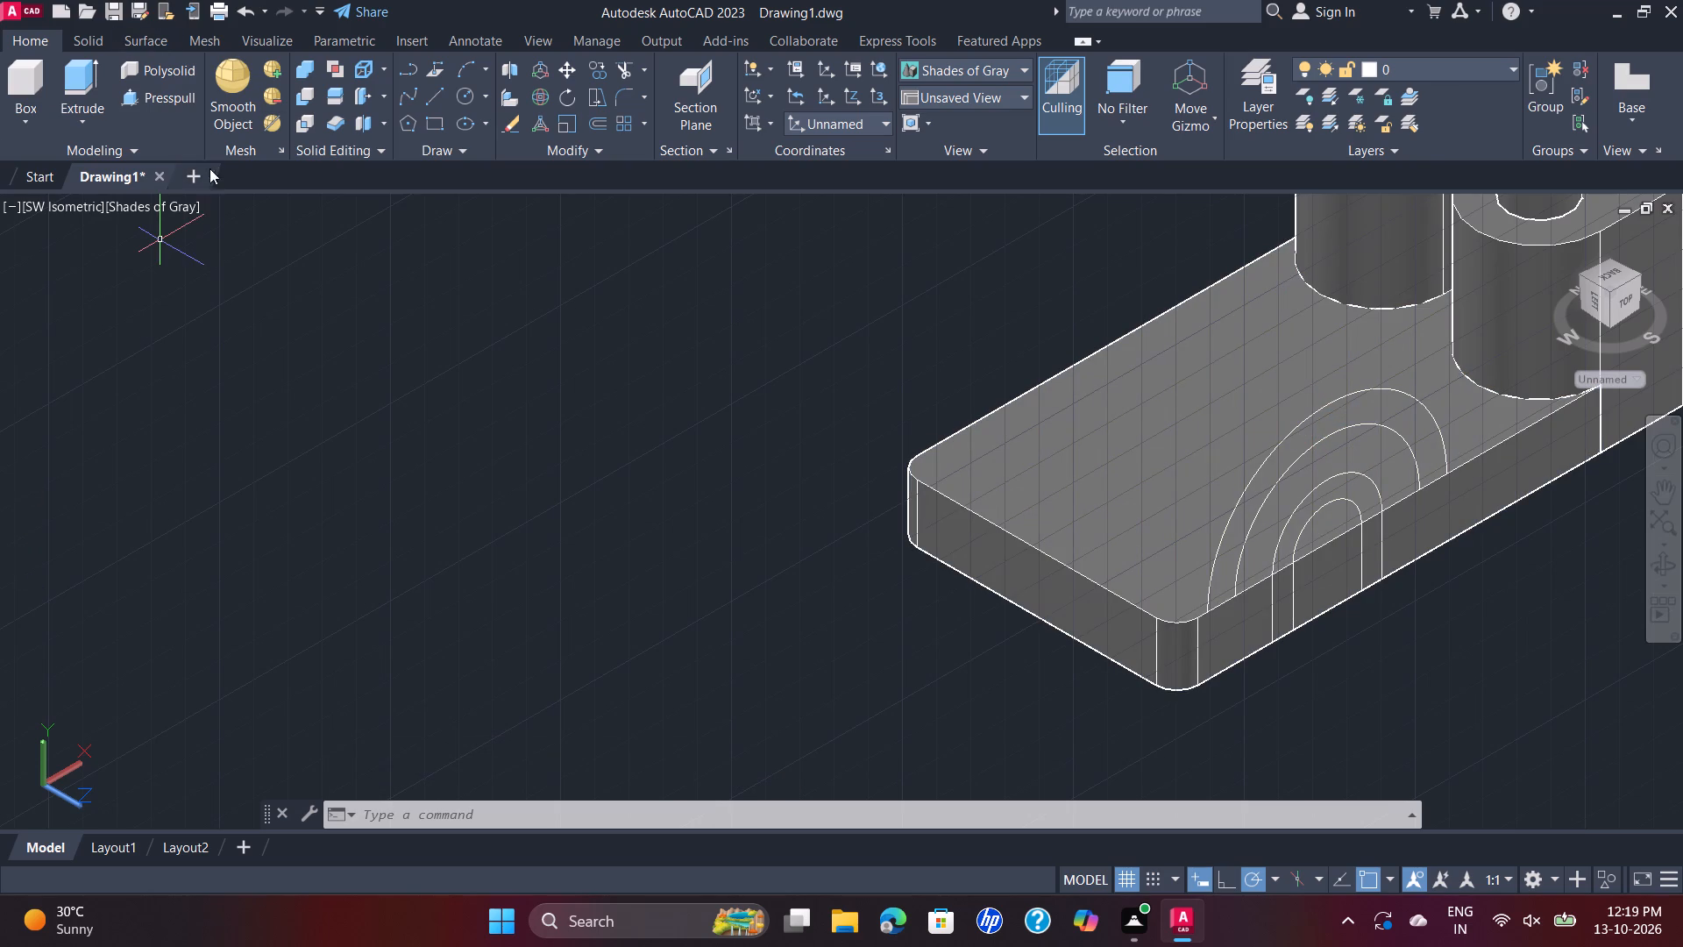
# Switch the model's visual style to 2D Wireframe.
pyautogui.click(157, 100)
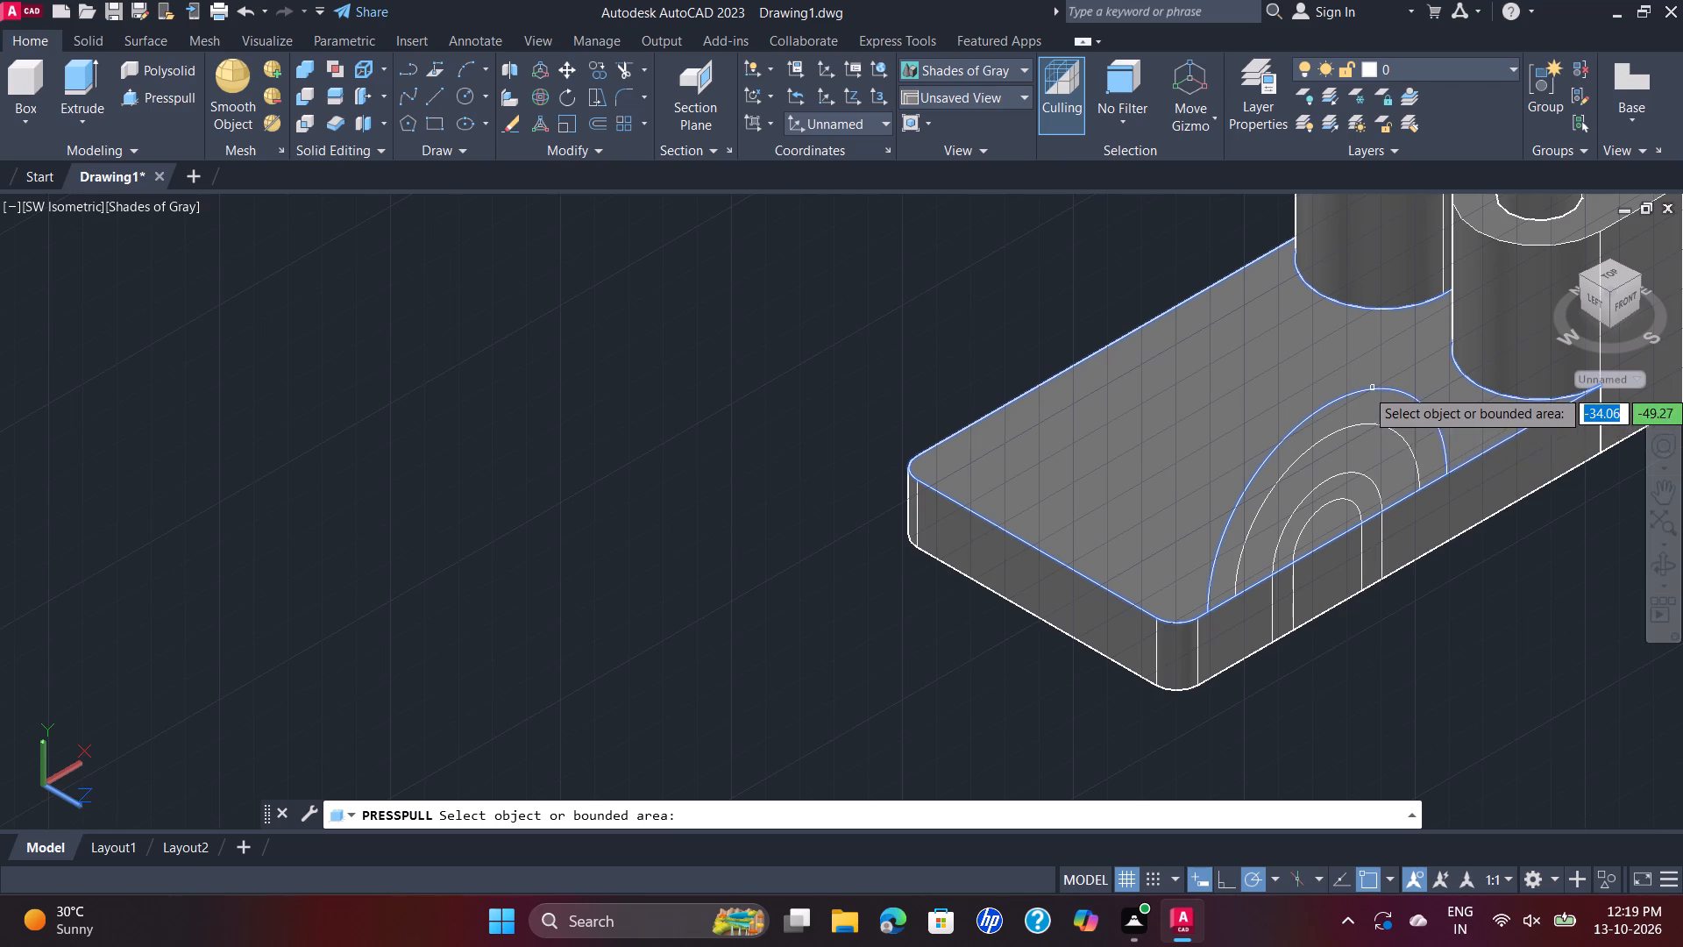
pyautogui.press('Escape')
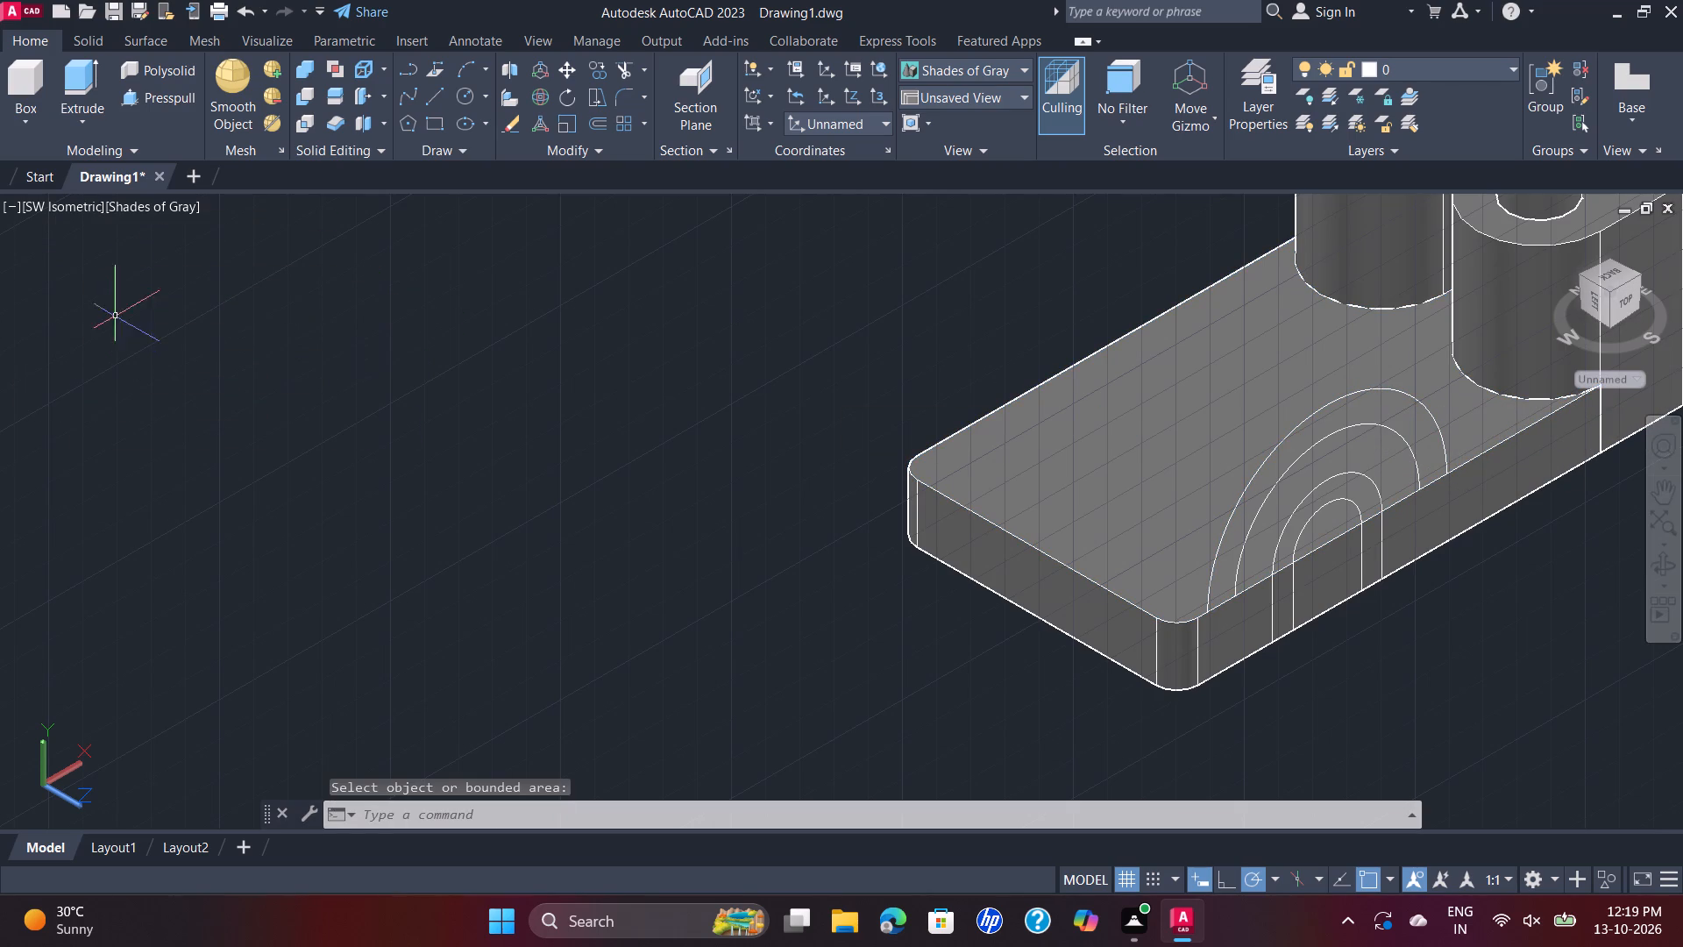
pyautogui.click(137, 211)
pyautogui.click(213, 267)
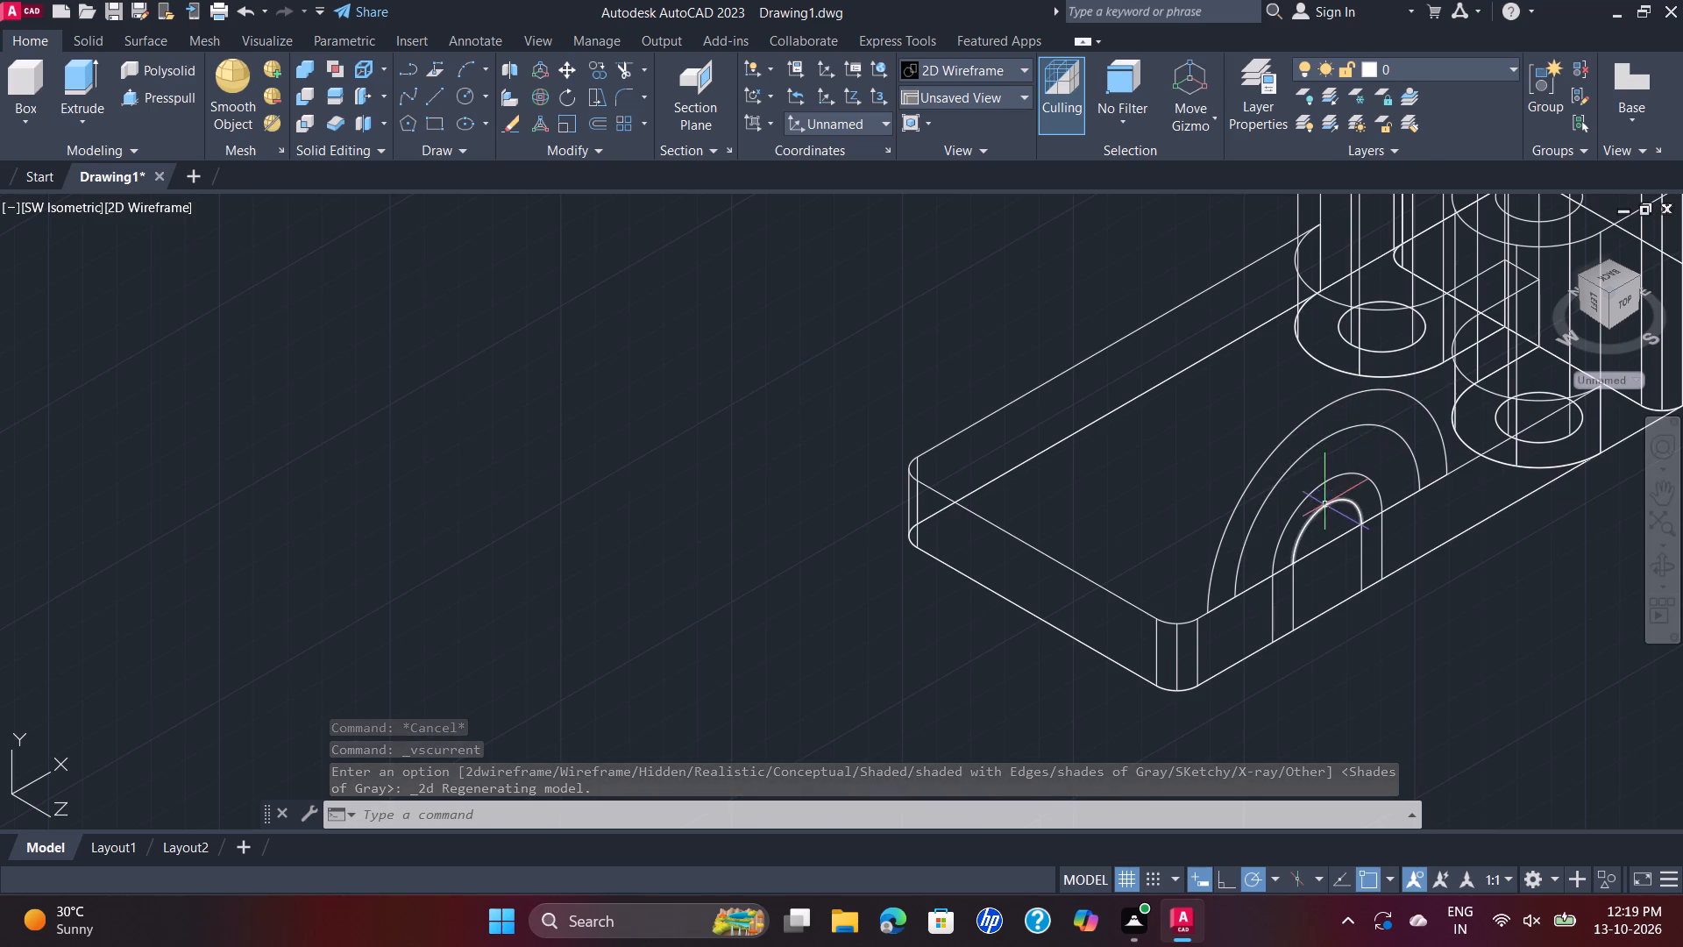
# Join the four concentric arcs with the line along the plate's top side edge.
pyautogui.click(1303, 427)
pyautogui.click(1317, 445)
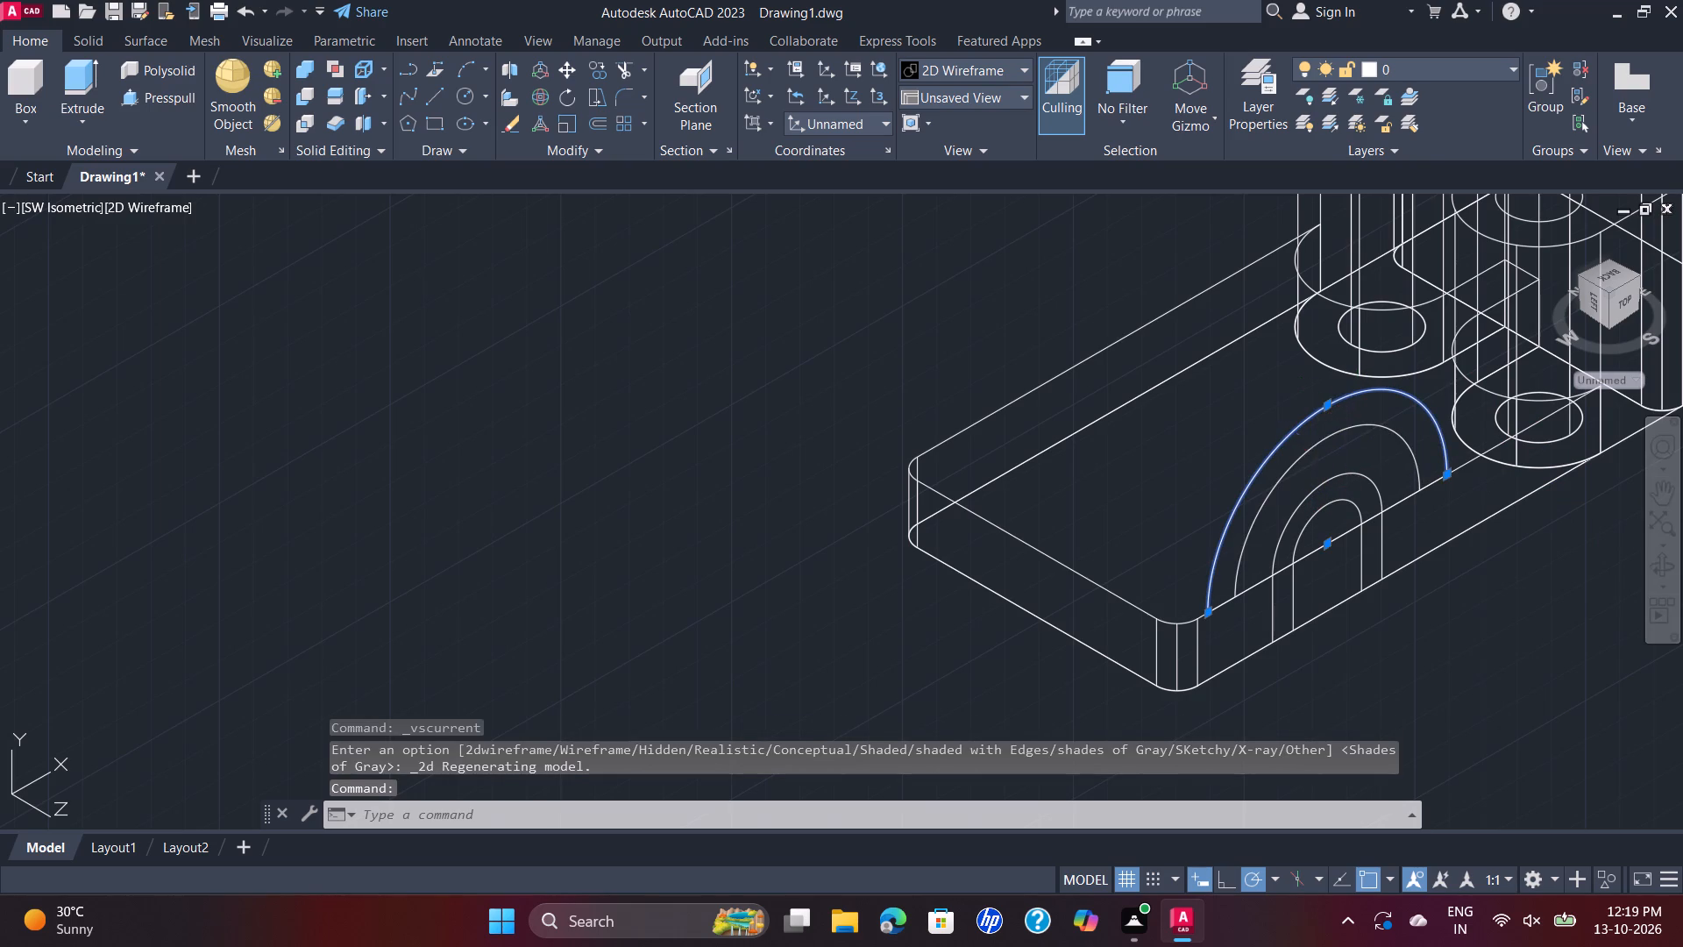
pyautogui.click(1329, 480)
pyautogui.click(1339, 502)
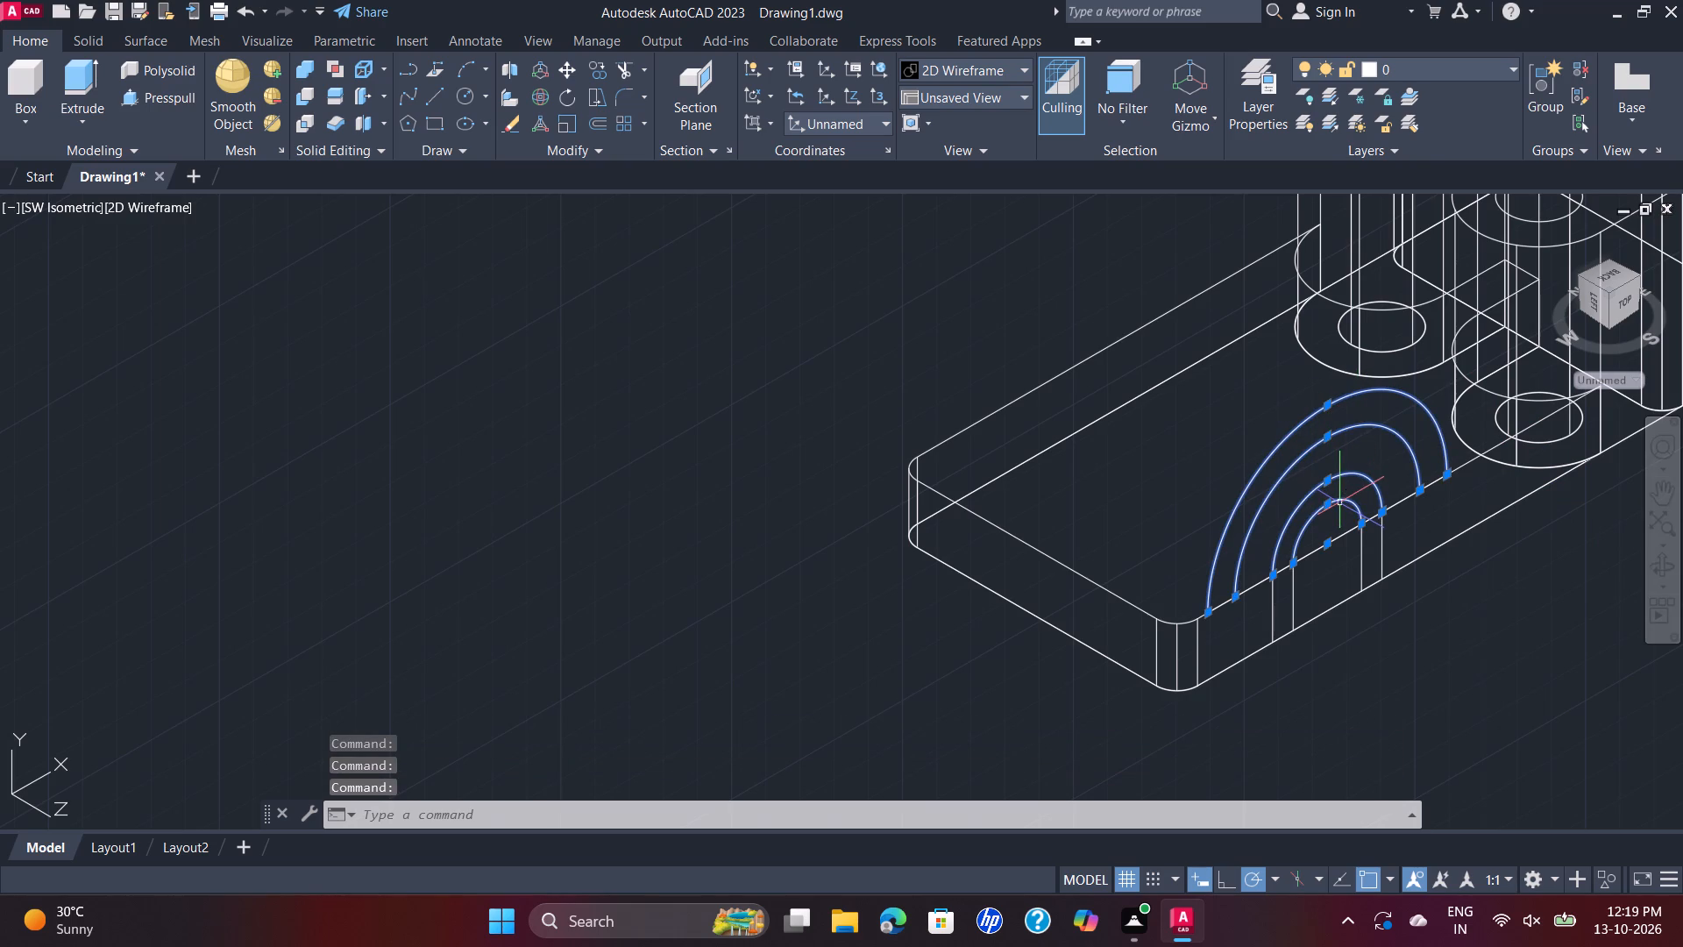
pyautogui.click(1351, 526)
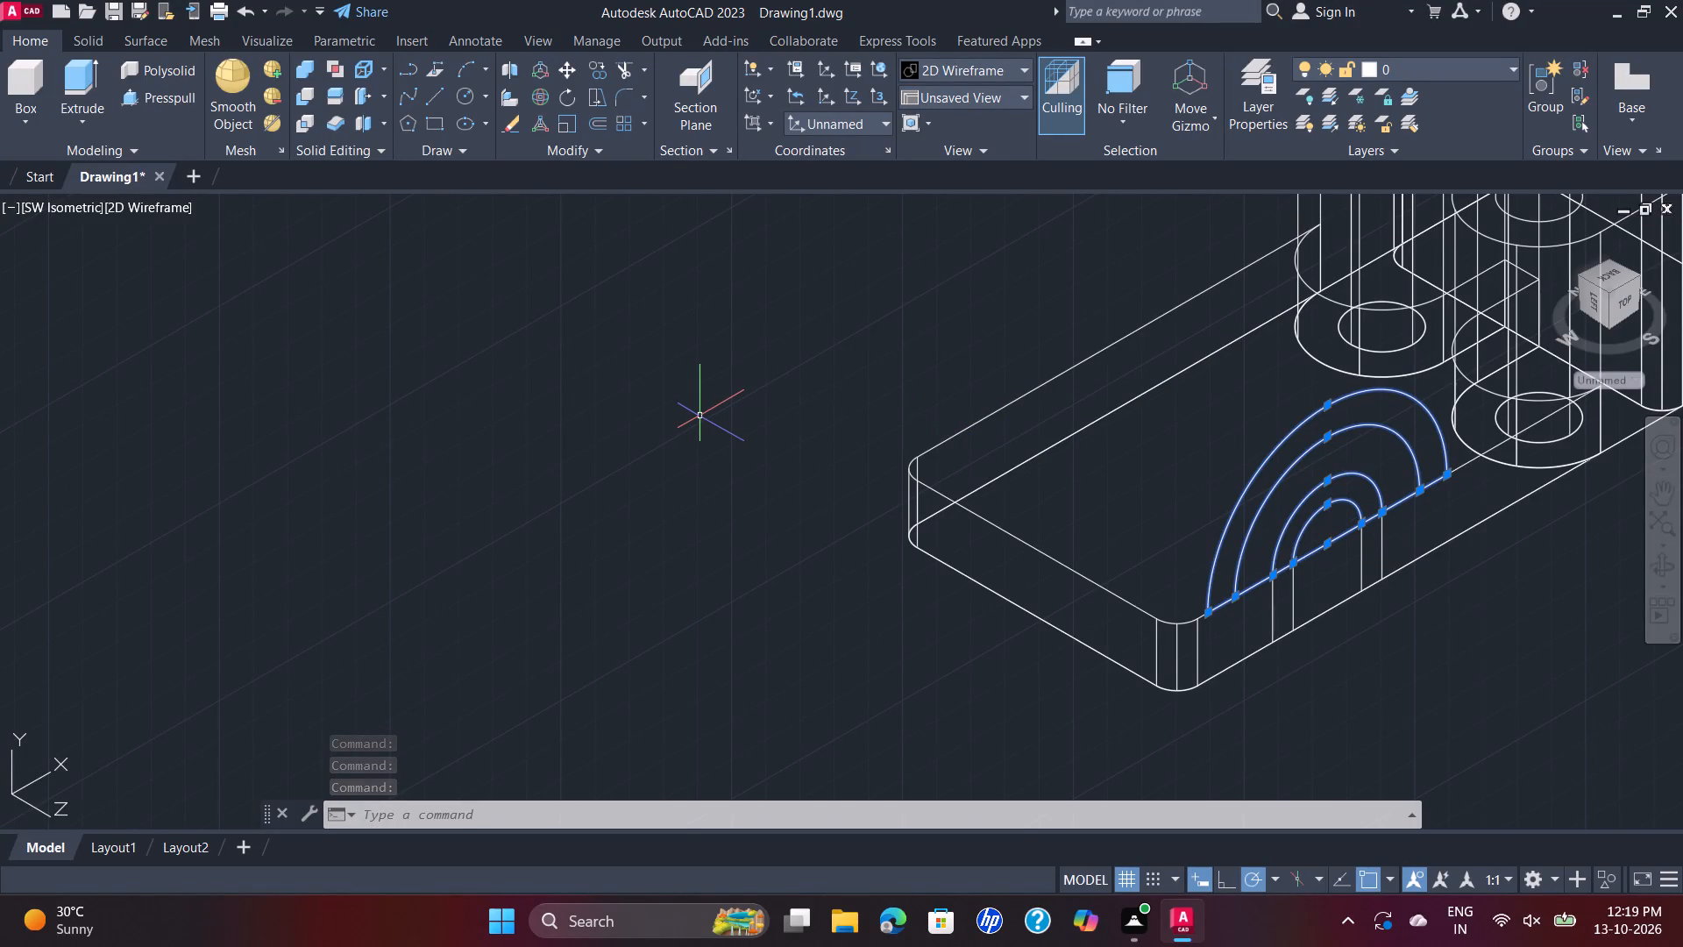
pyautogui.write('RE')
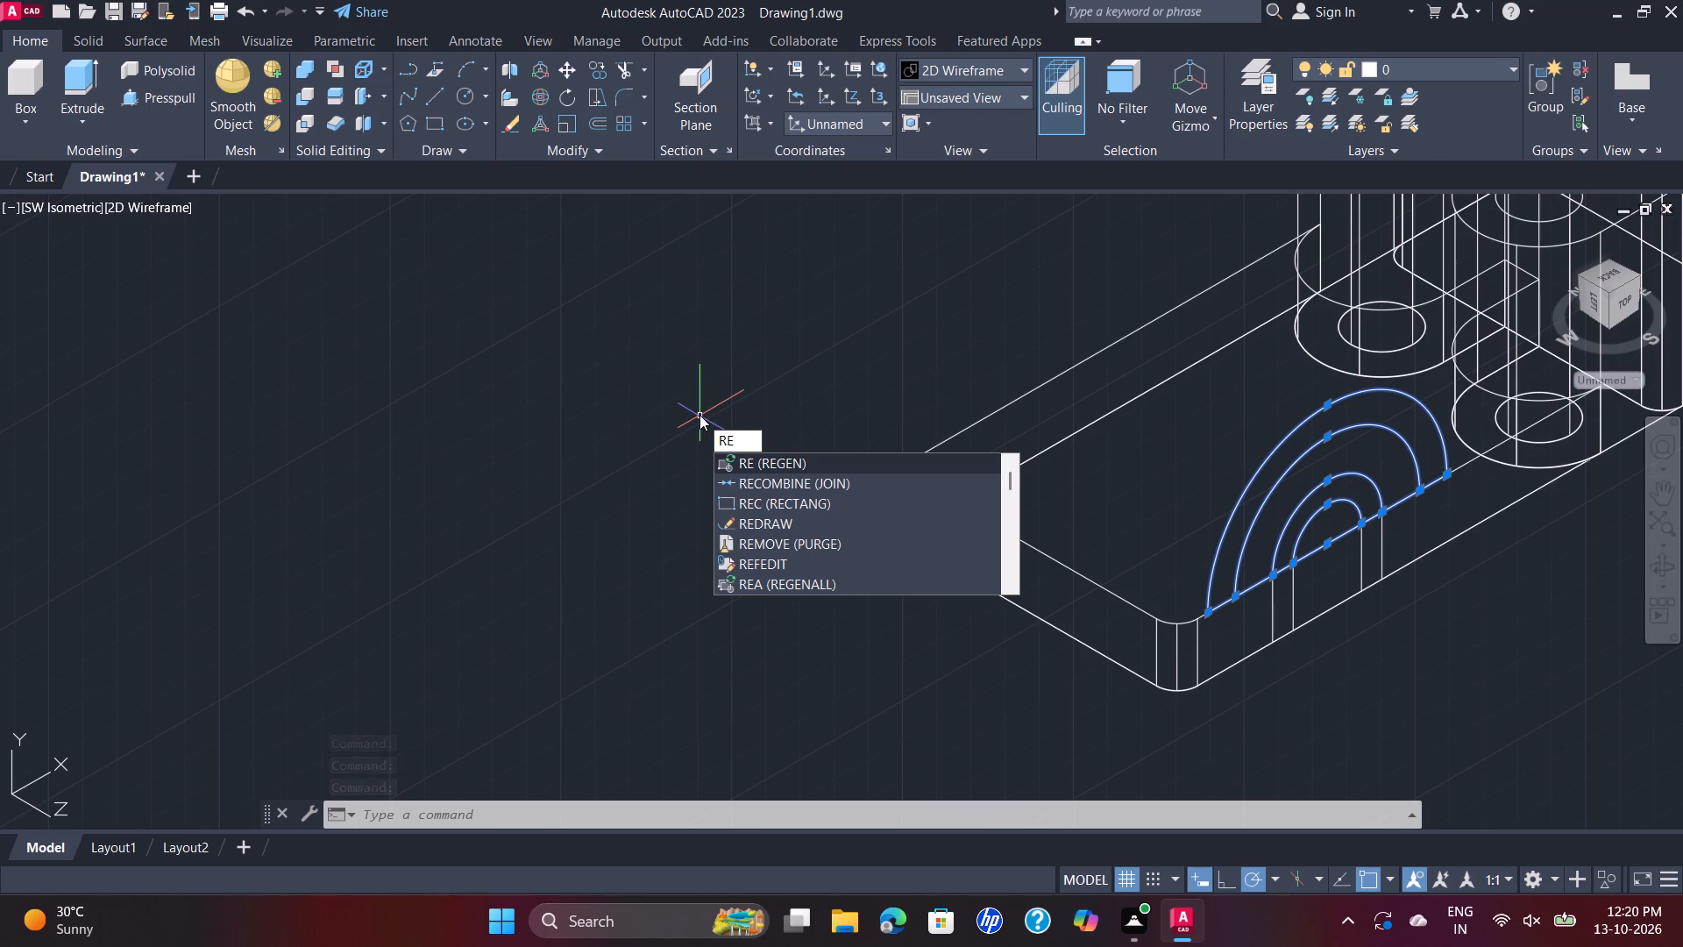
pyautogui.click(699, 415)
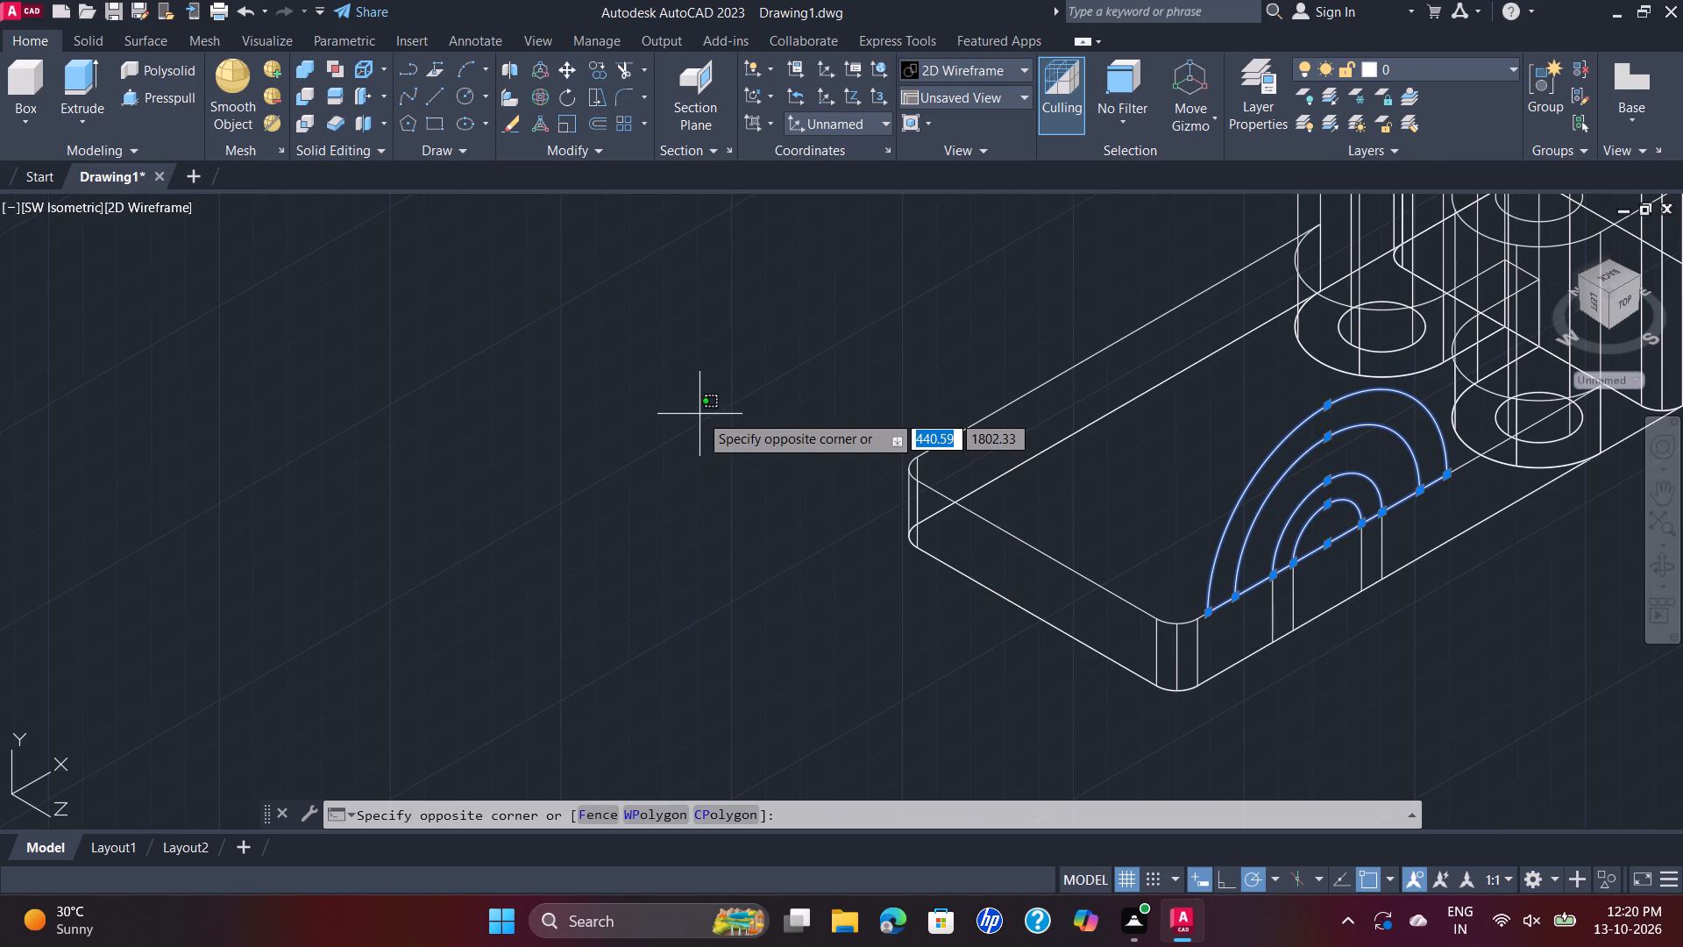
pyautogui.click(763, 424)
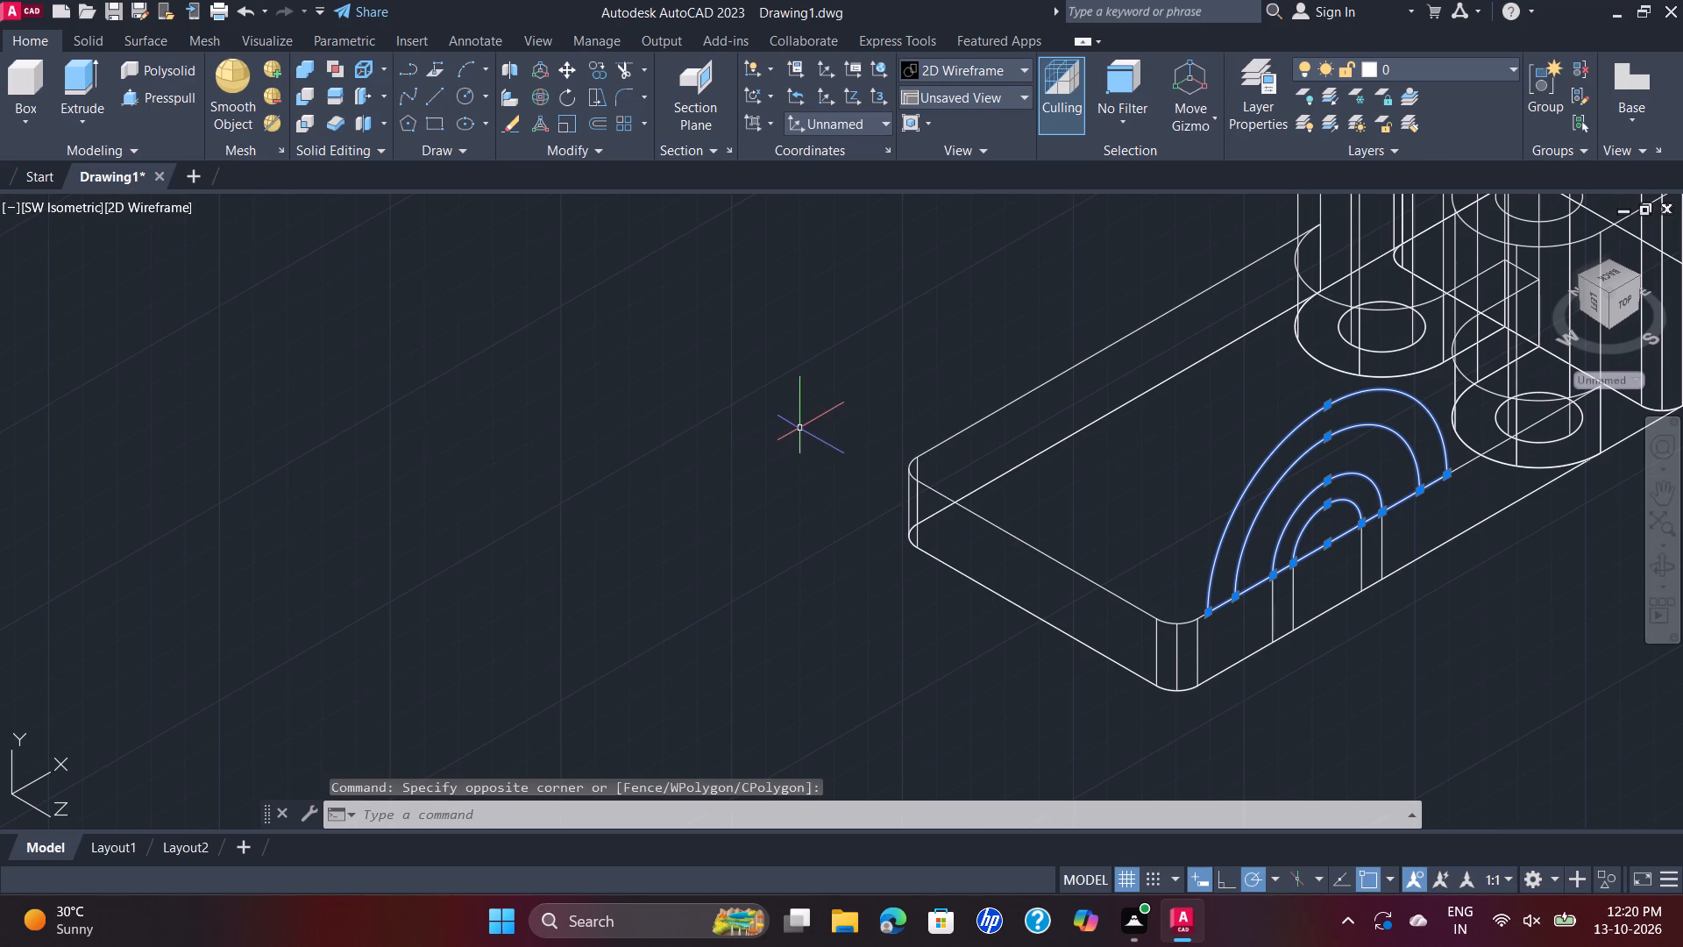
pyautogui.press('j')
pyautogui.press('Return')
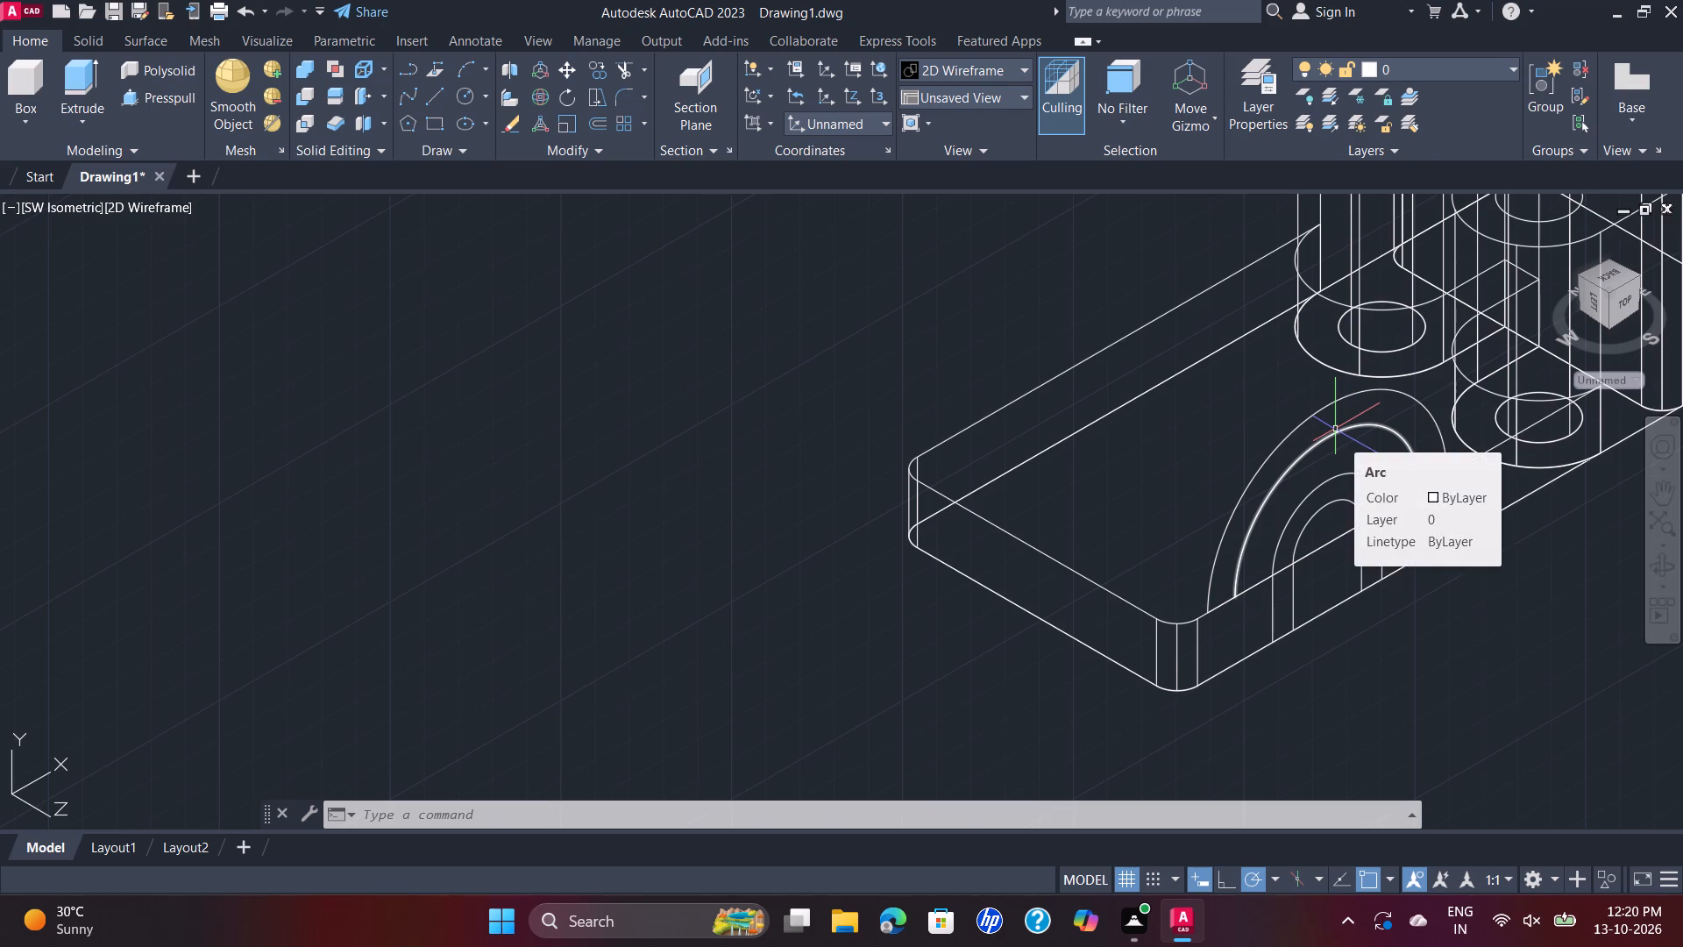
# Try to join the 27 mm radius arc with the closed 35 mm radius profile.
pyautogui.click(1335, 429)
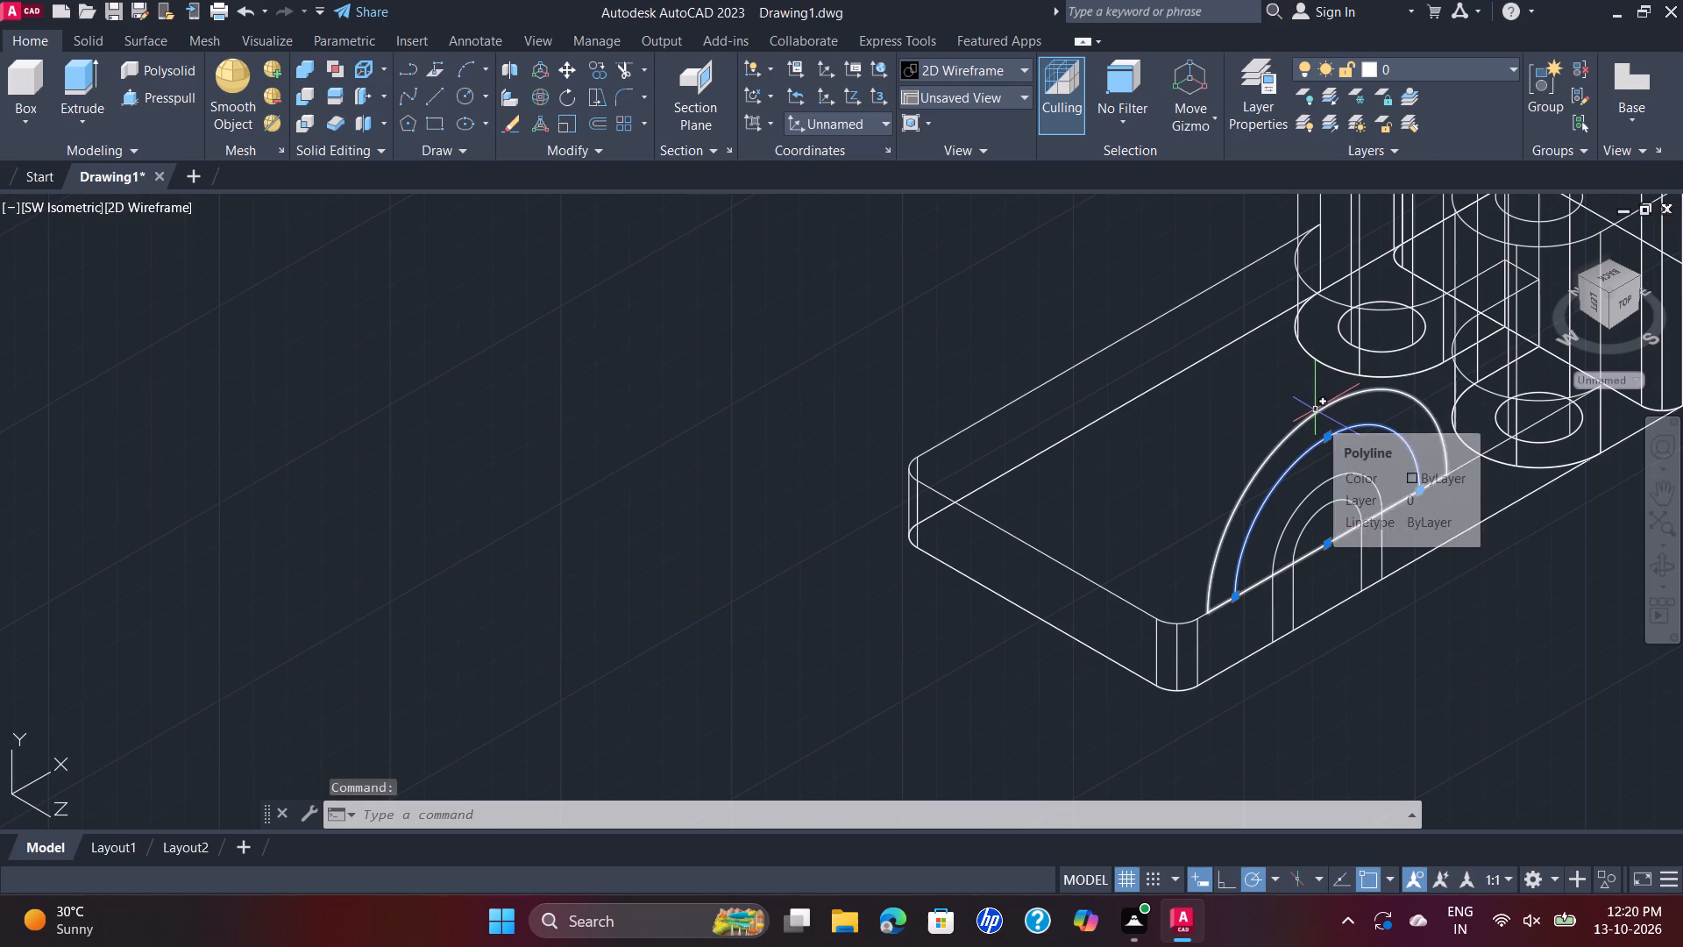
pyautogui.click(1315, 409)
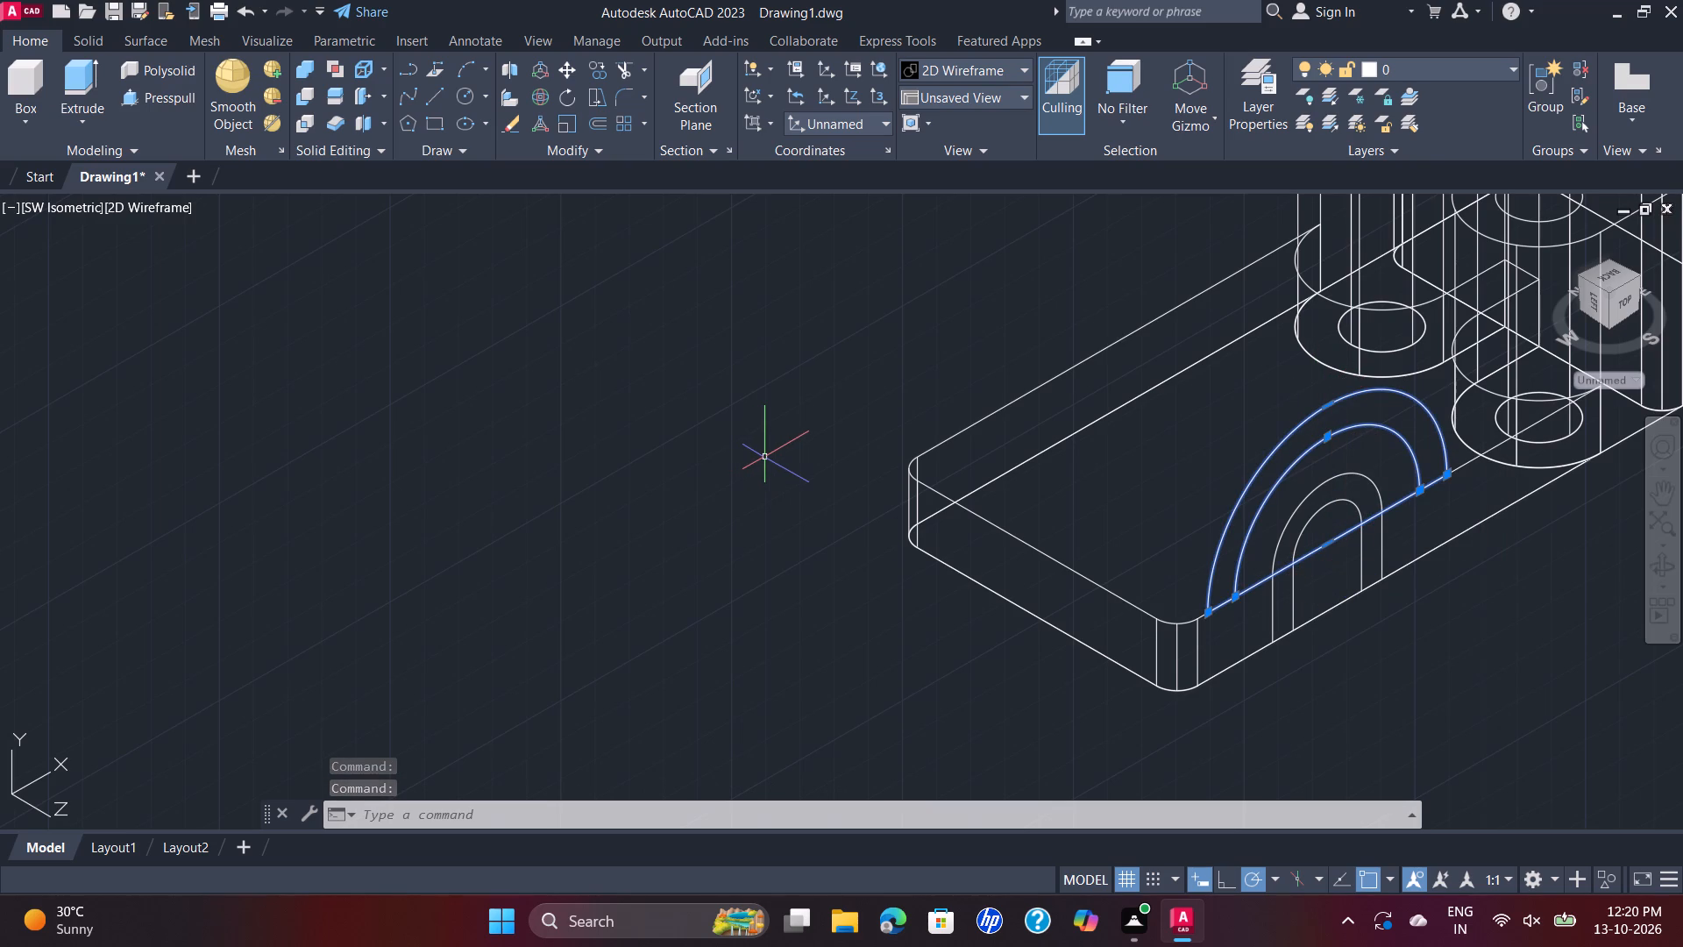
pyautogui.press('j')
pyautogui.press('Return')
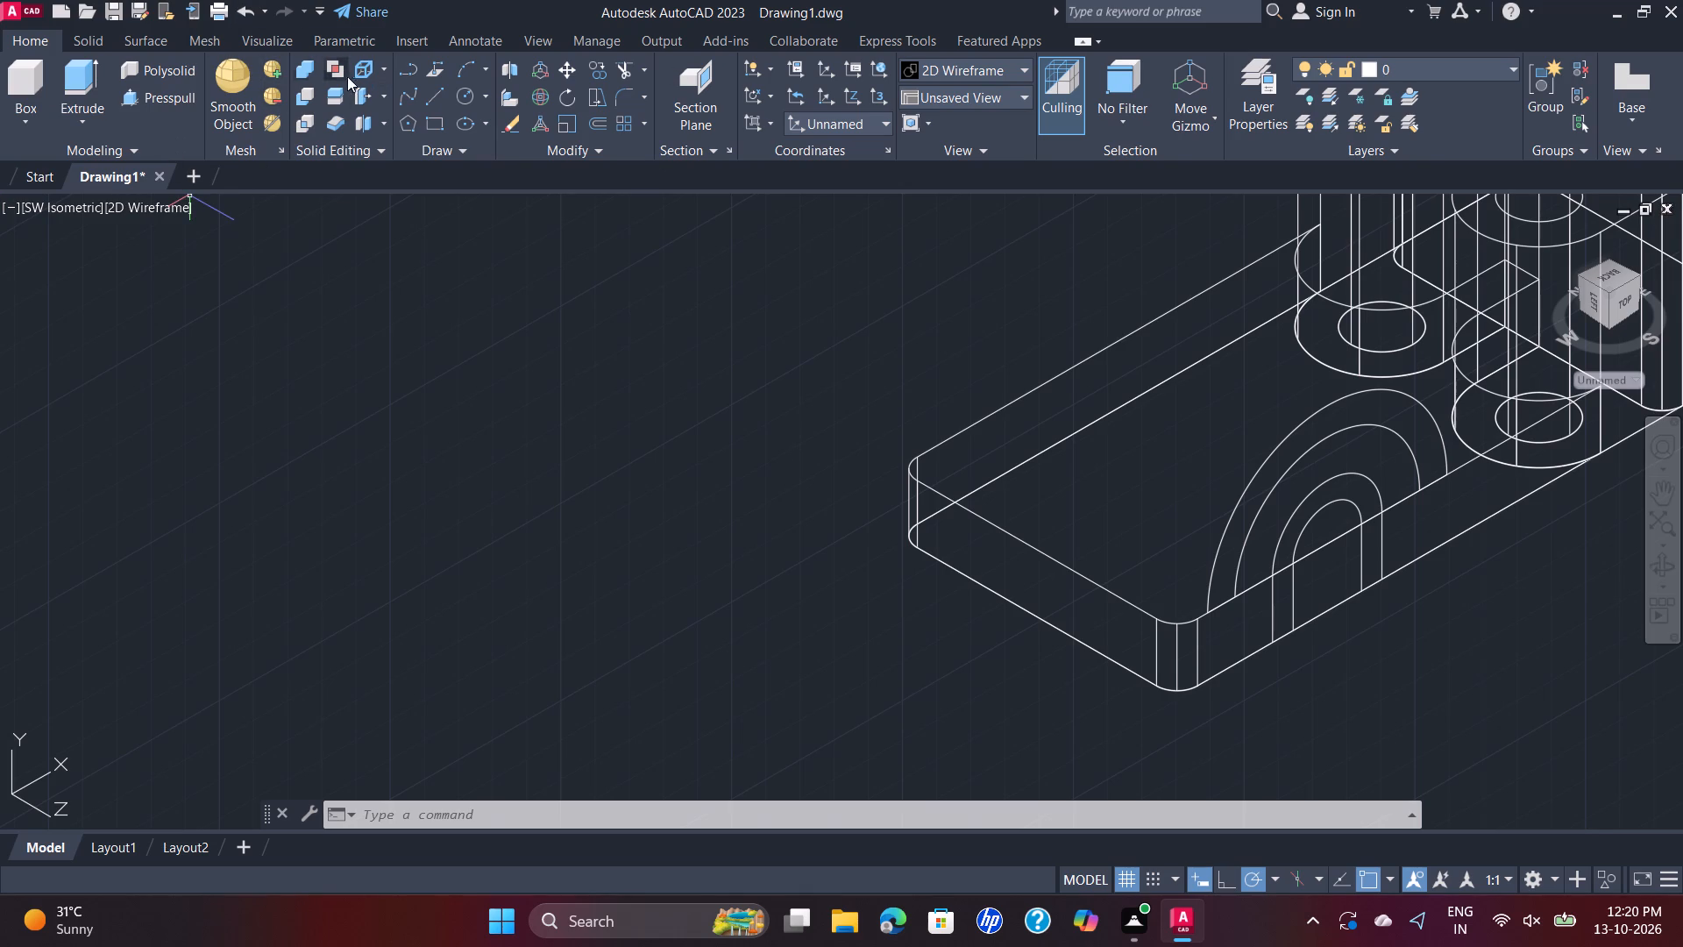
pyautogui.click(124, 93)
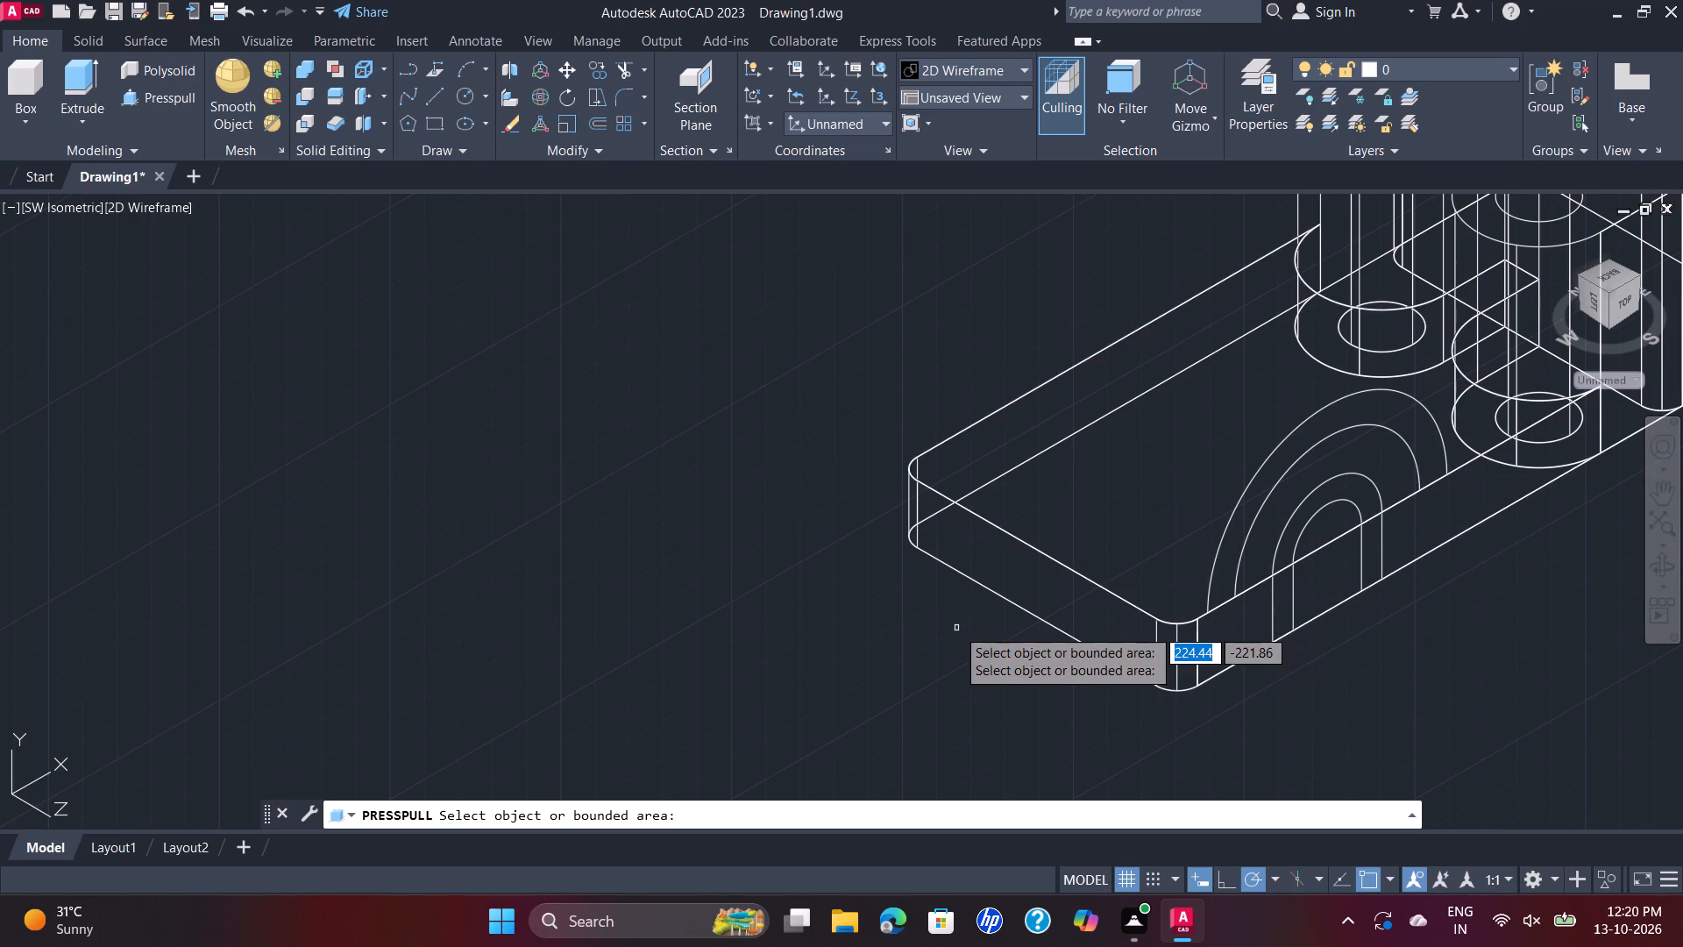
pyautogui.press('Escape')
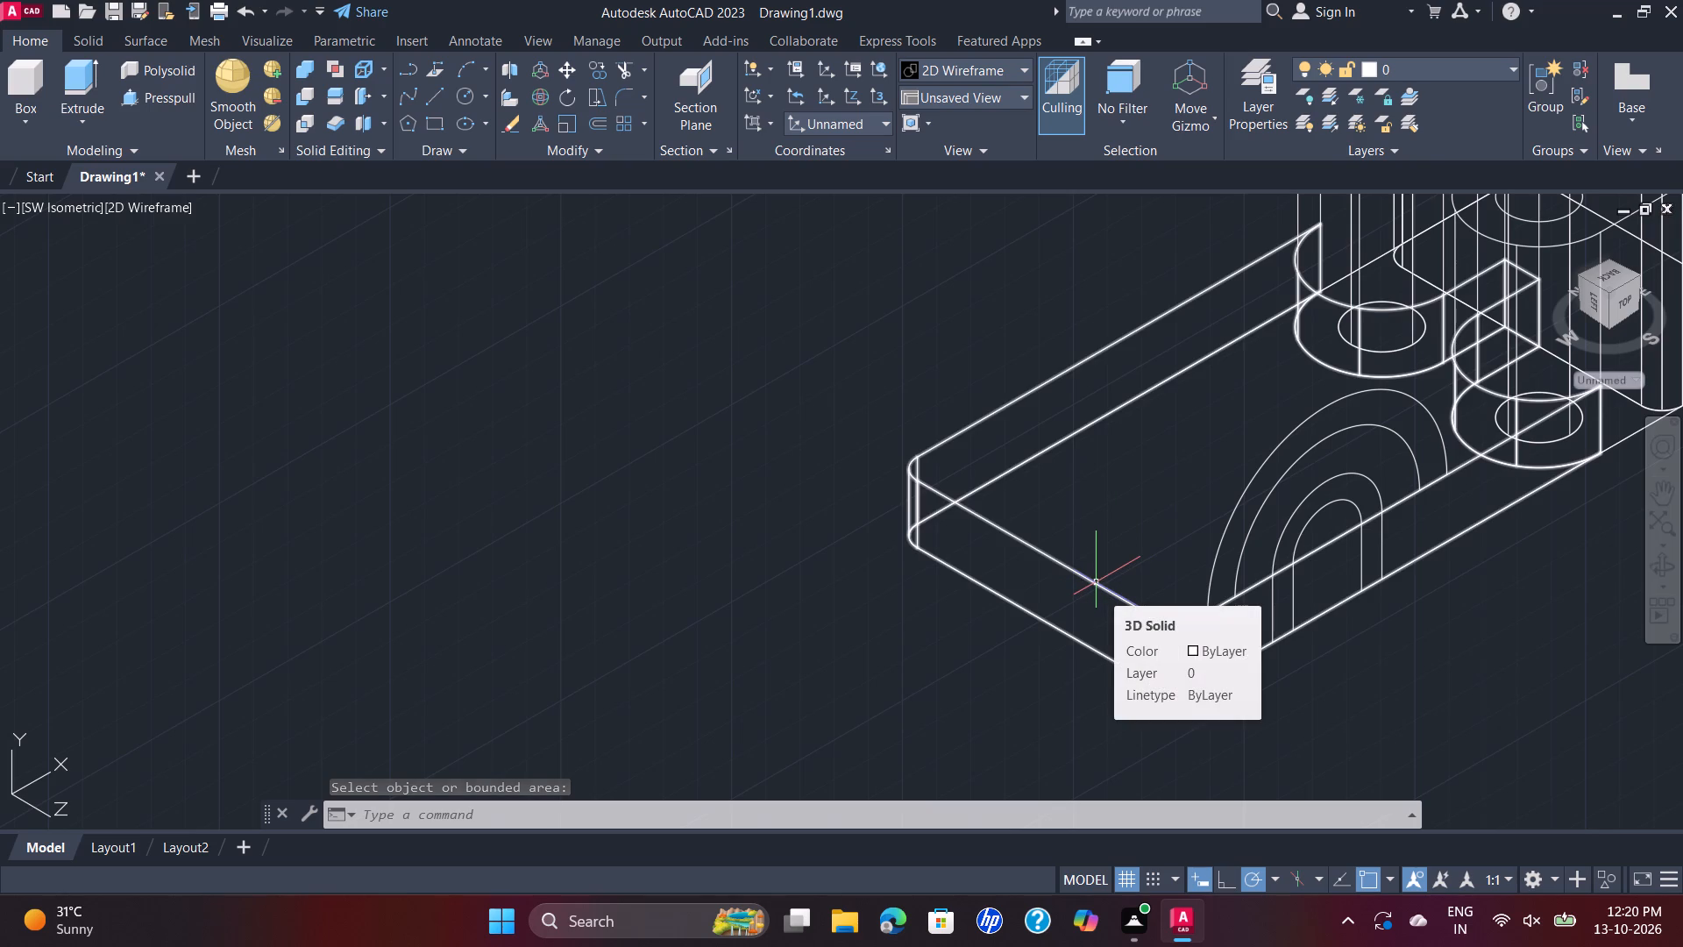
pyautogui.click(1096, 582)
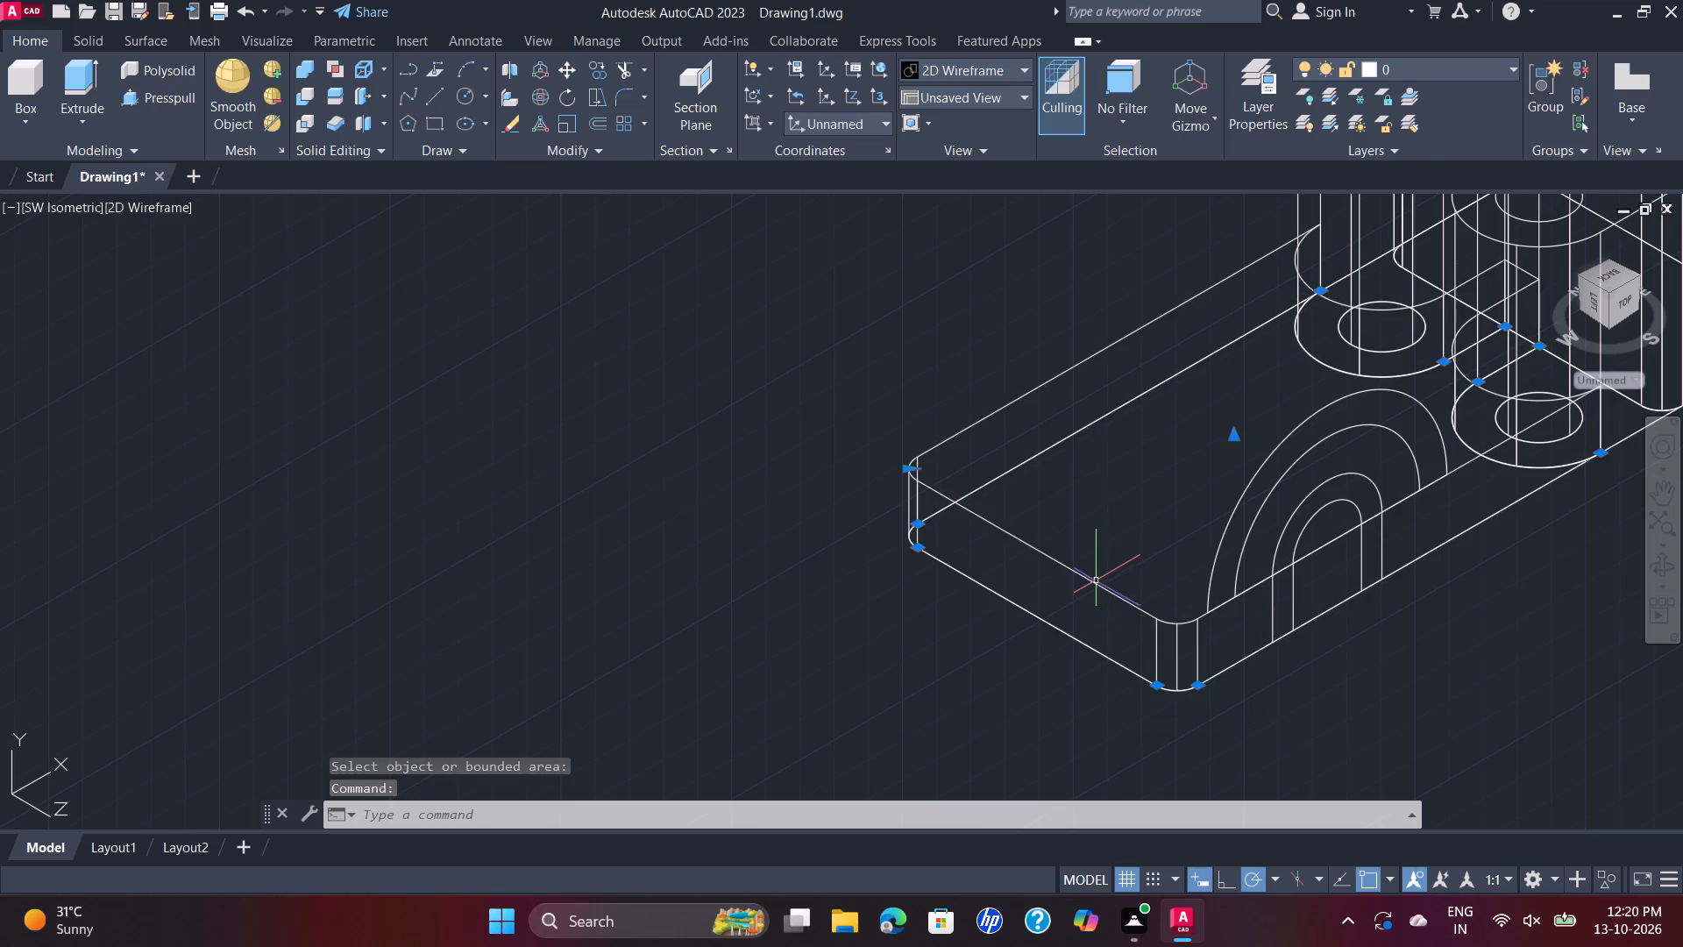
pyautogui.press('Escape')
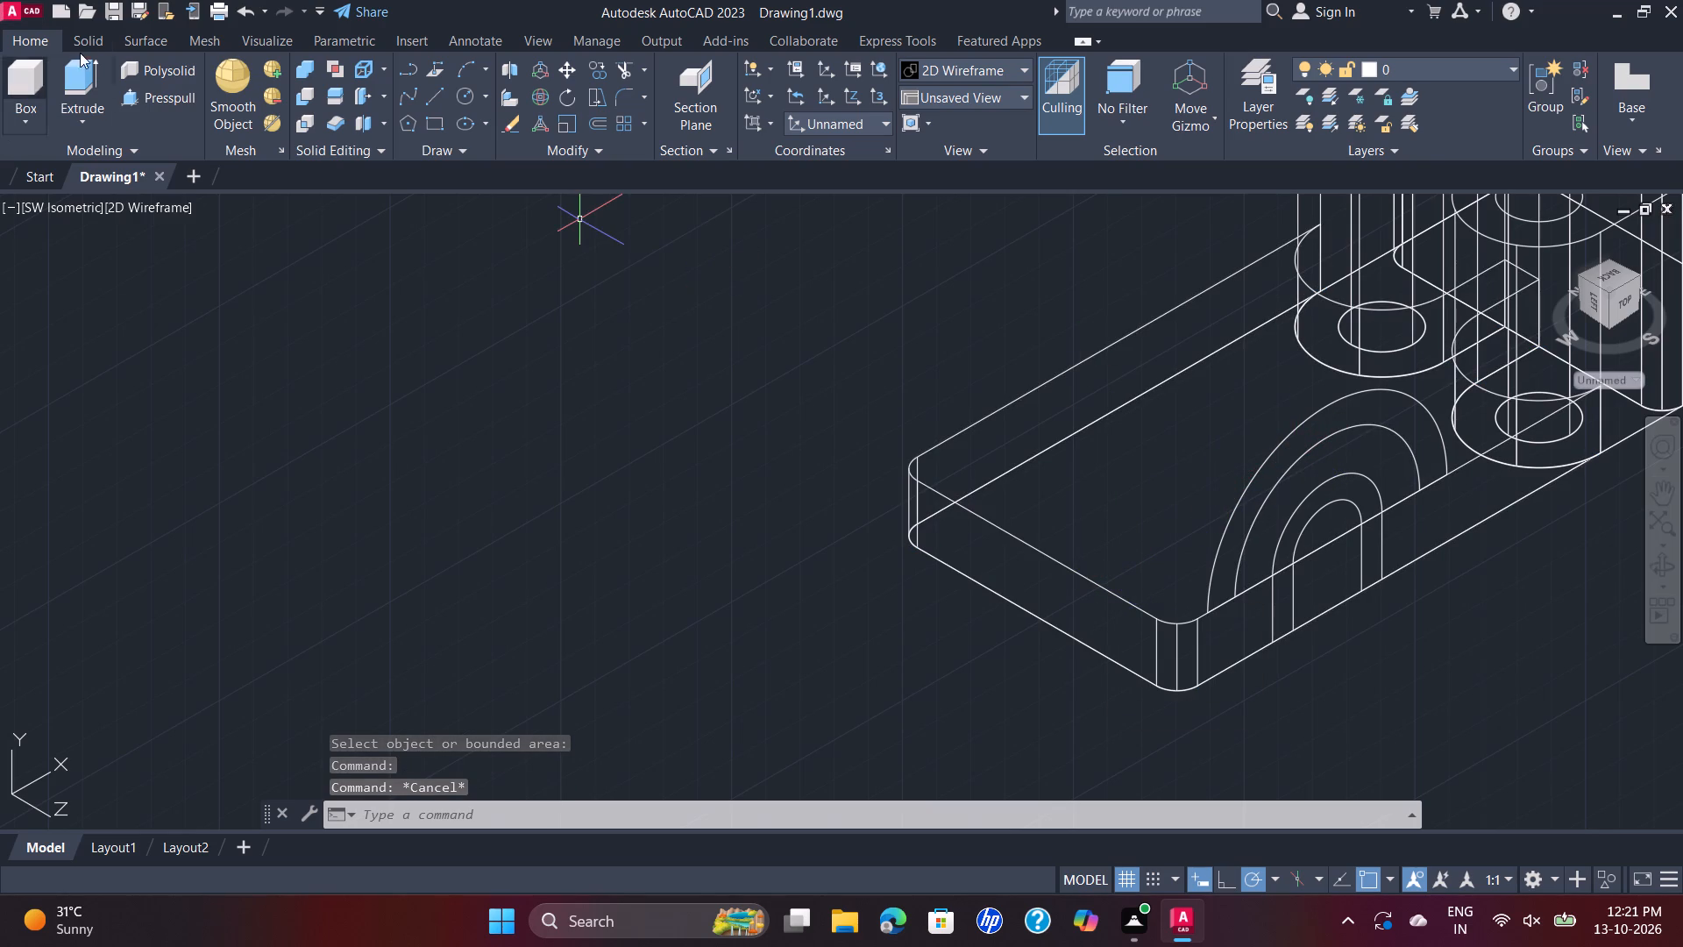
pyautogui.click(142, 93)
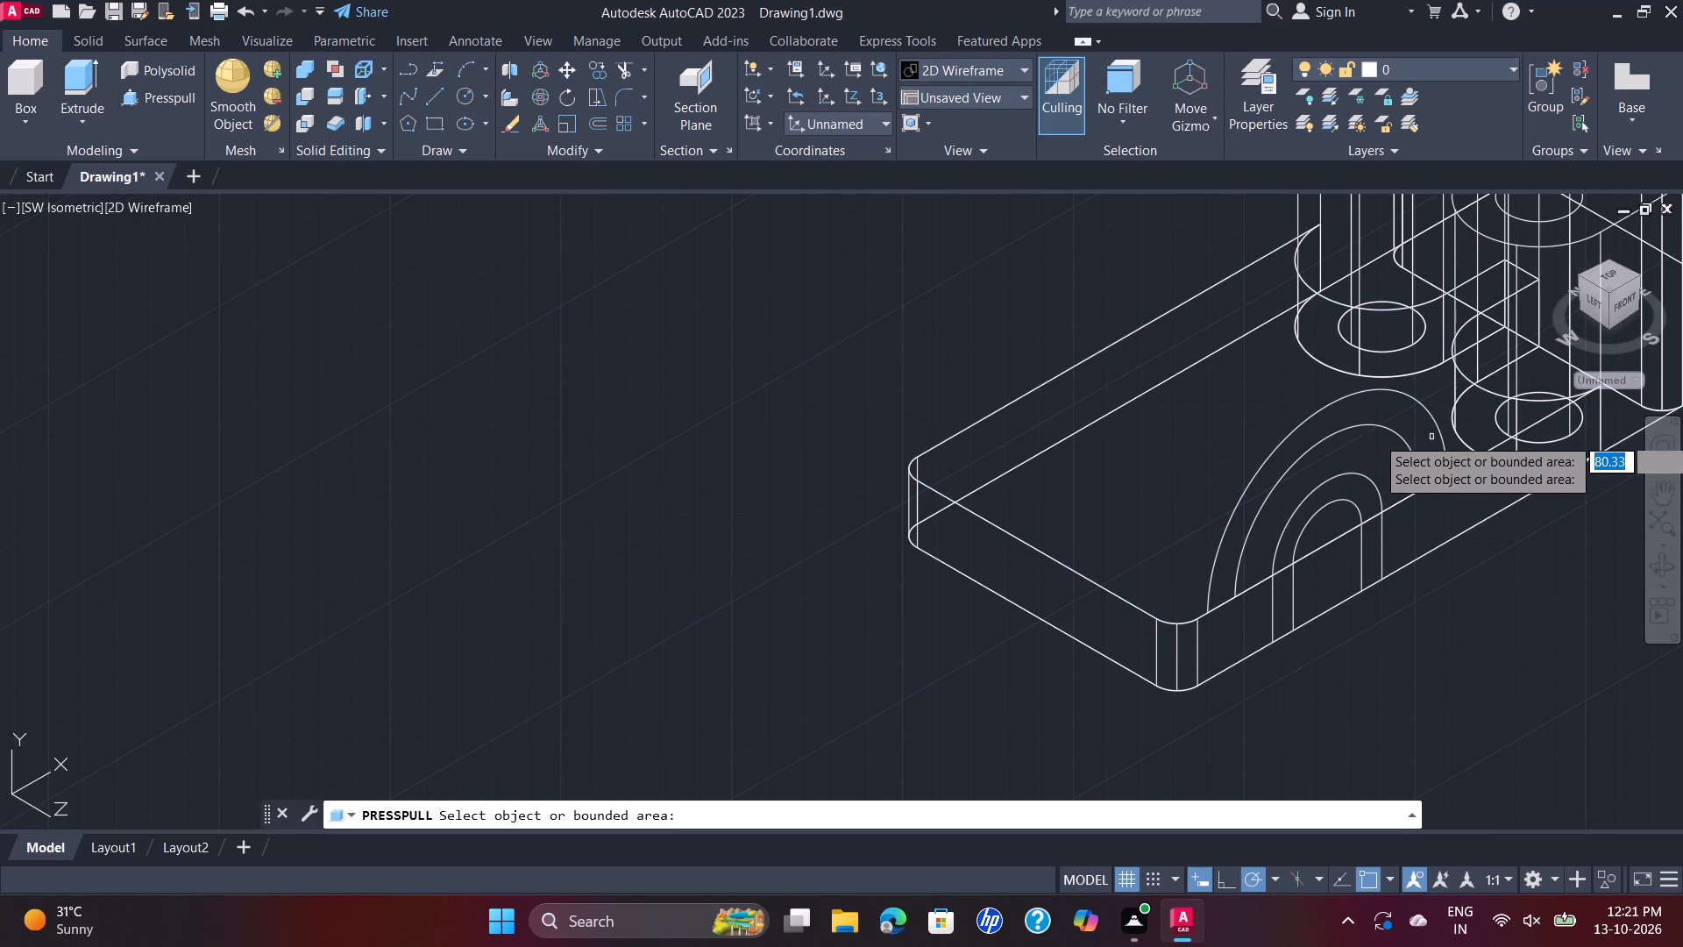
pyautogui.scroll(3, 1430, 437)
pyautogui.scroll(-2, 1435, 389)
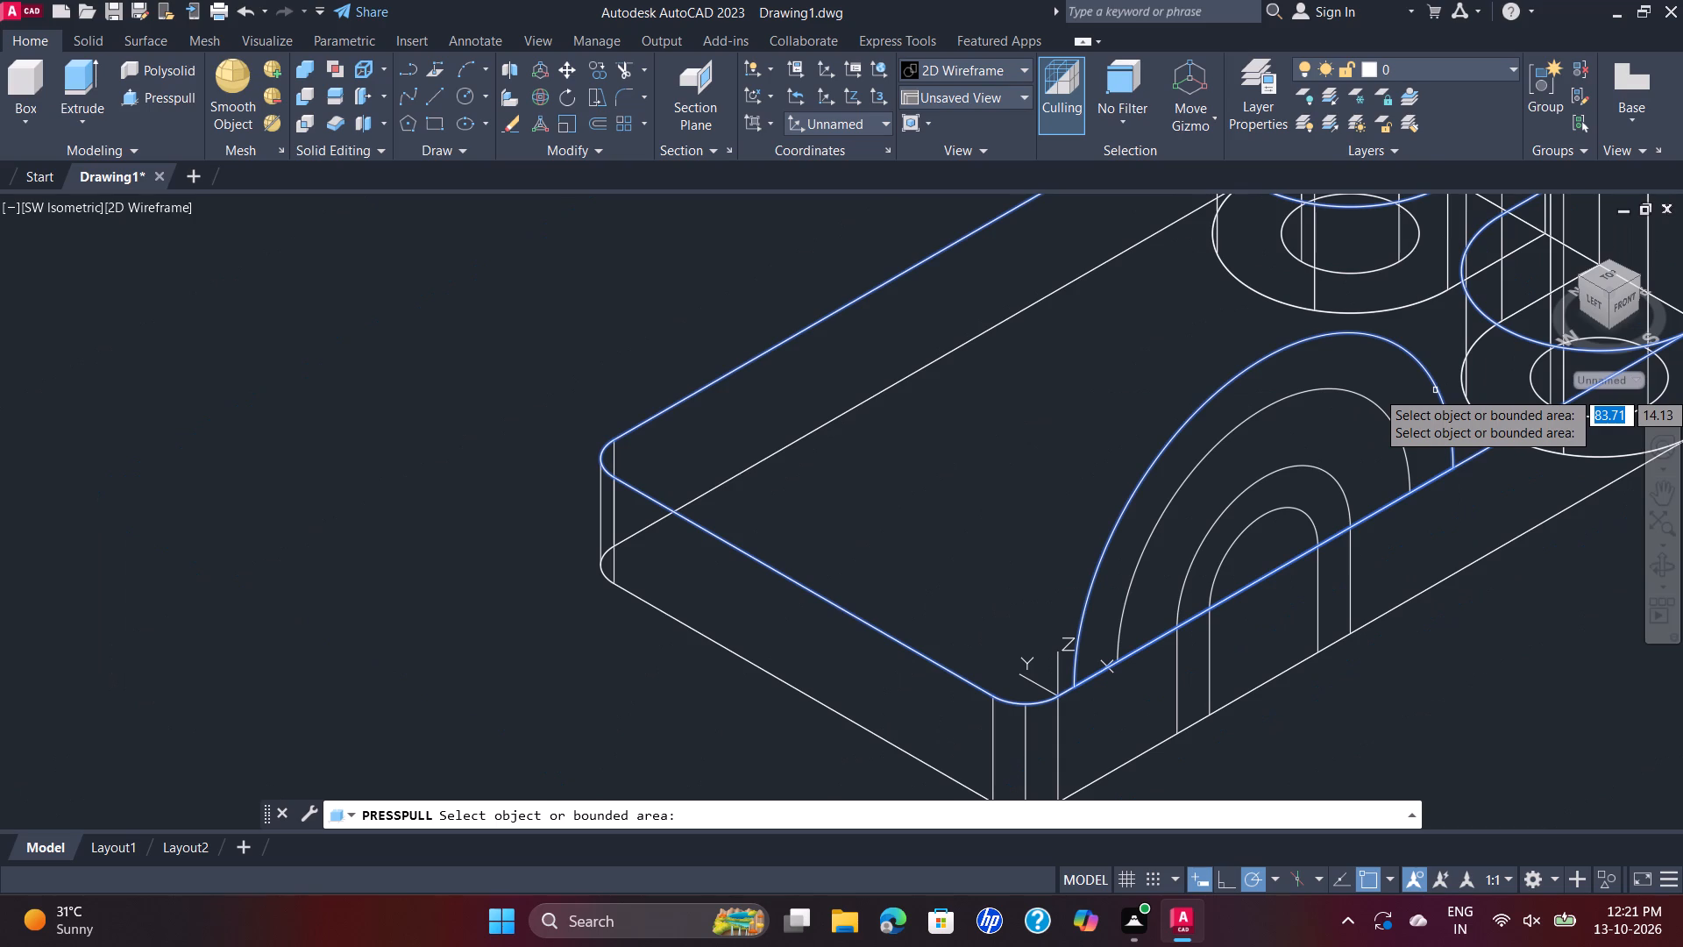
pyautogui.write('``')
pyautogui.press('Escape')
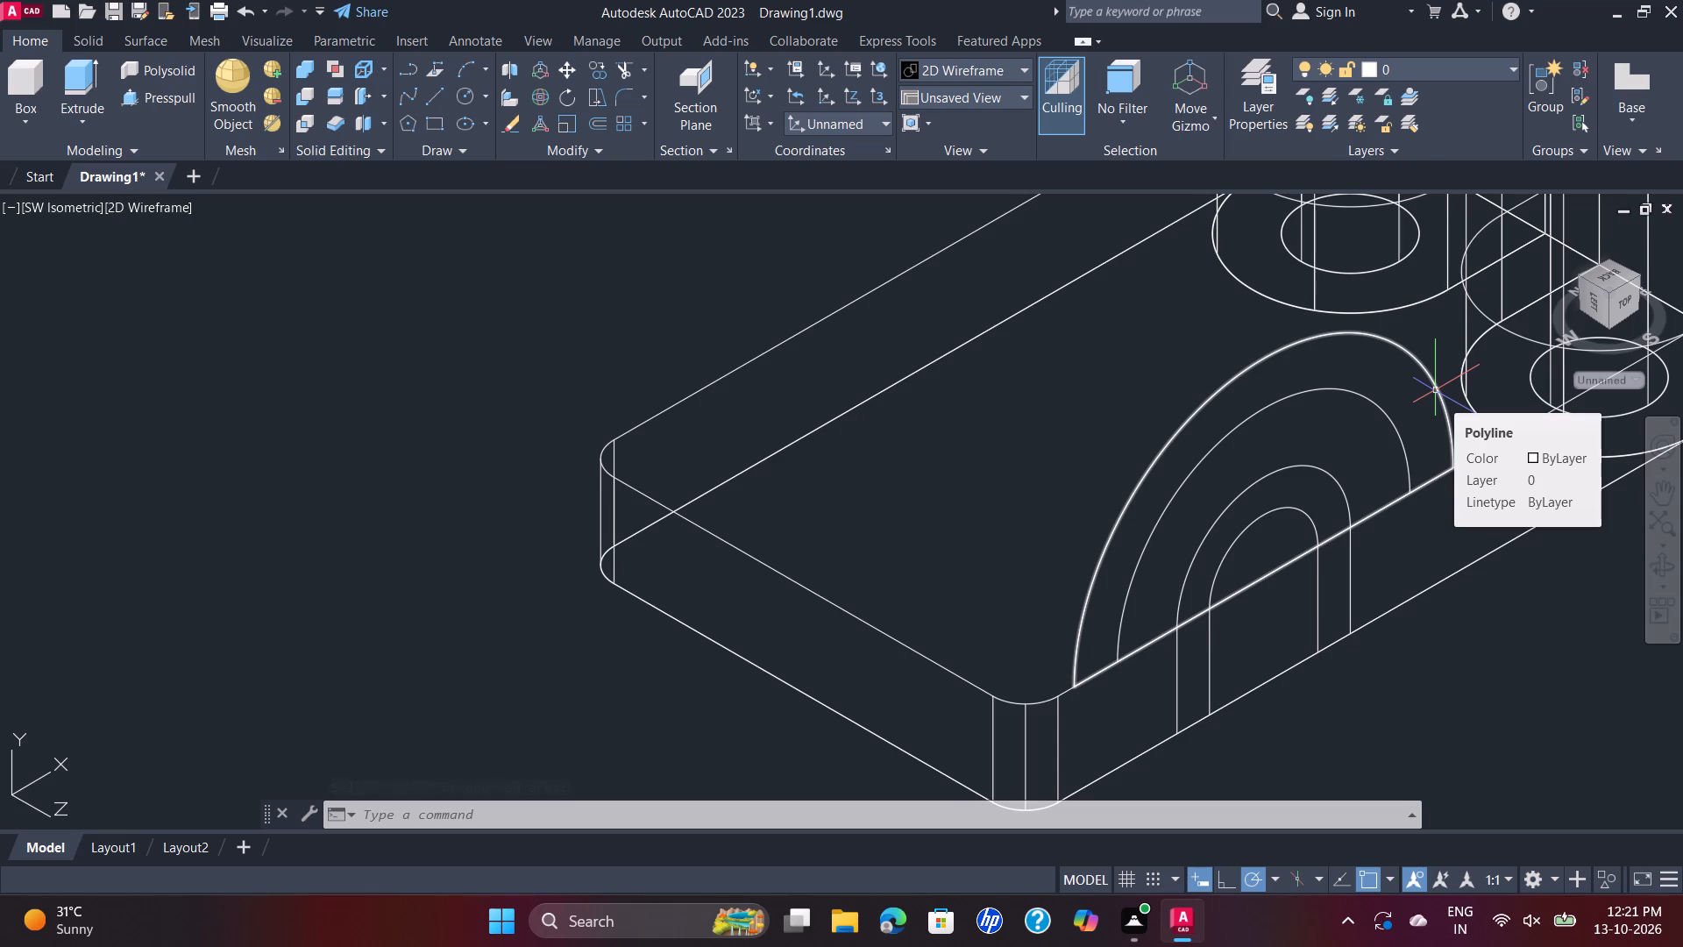
# Presspull the closed 35 mm radius half-round profile 82 mm across the top of the plate.
pyautogui.press('p')
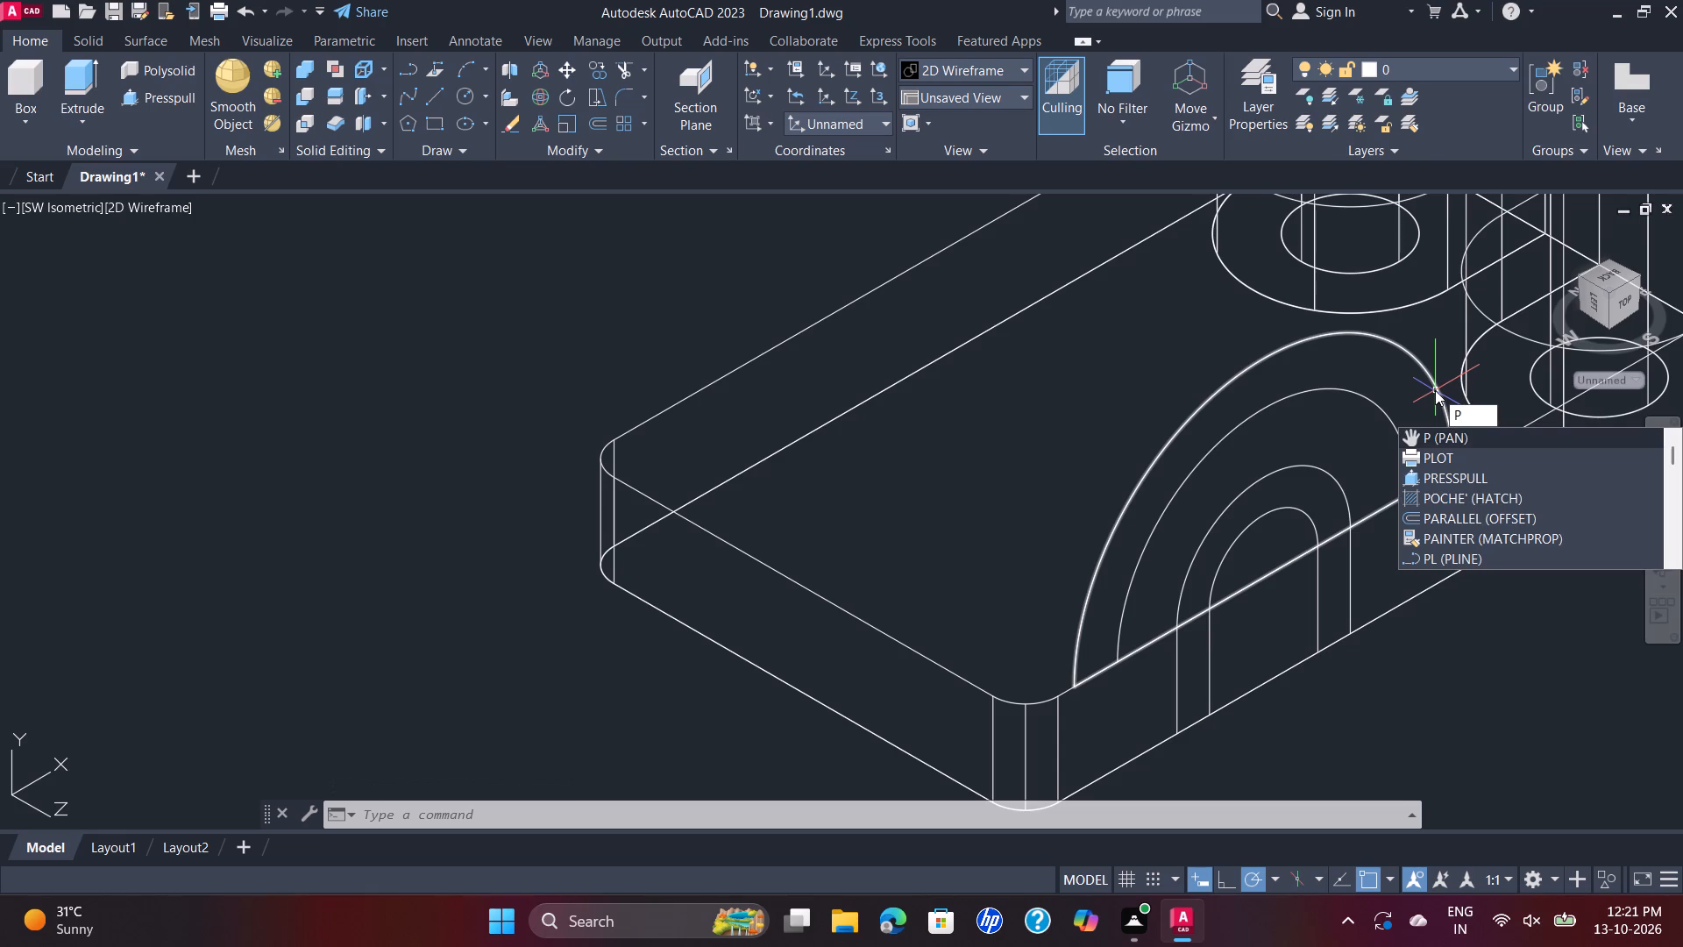
pyautogui.press('r')
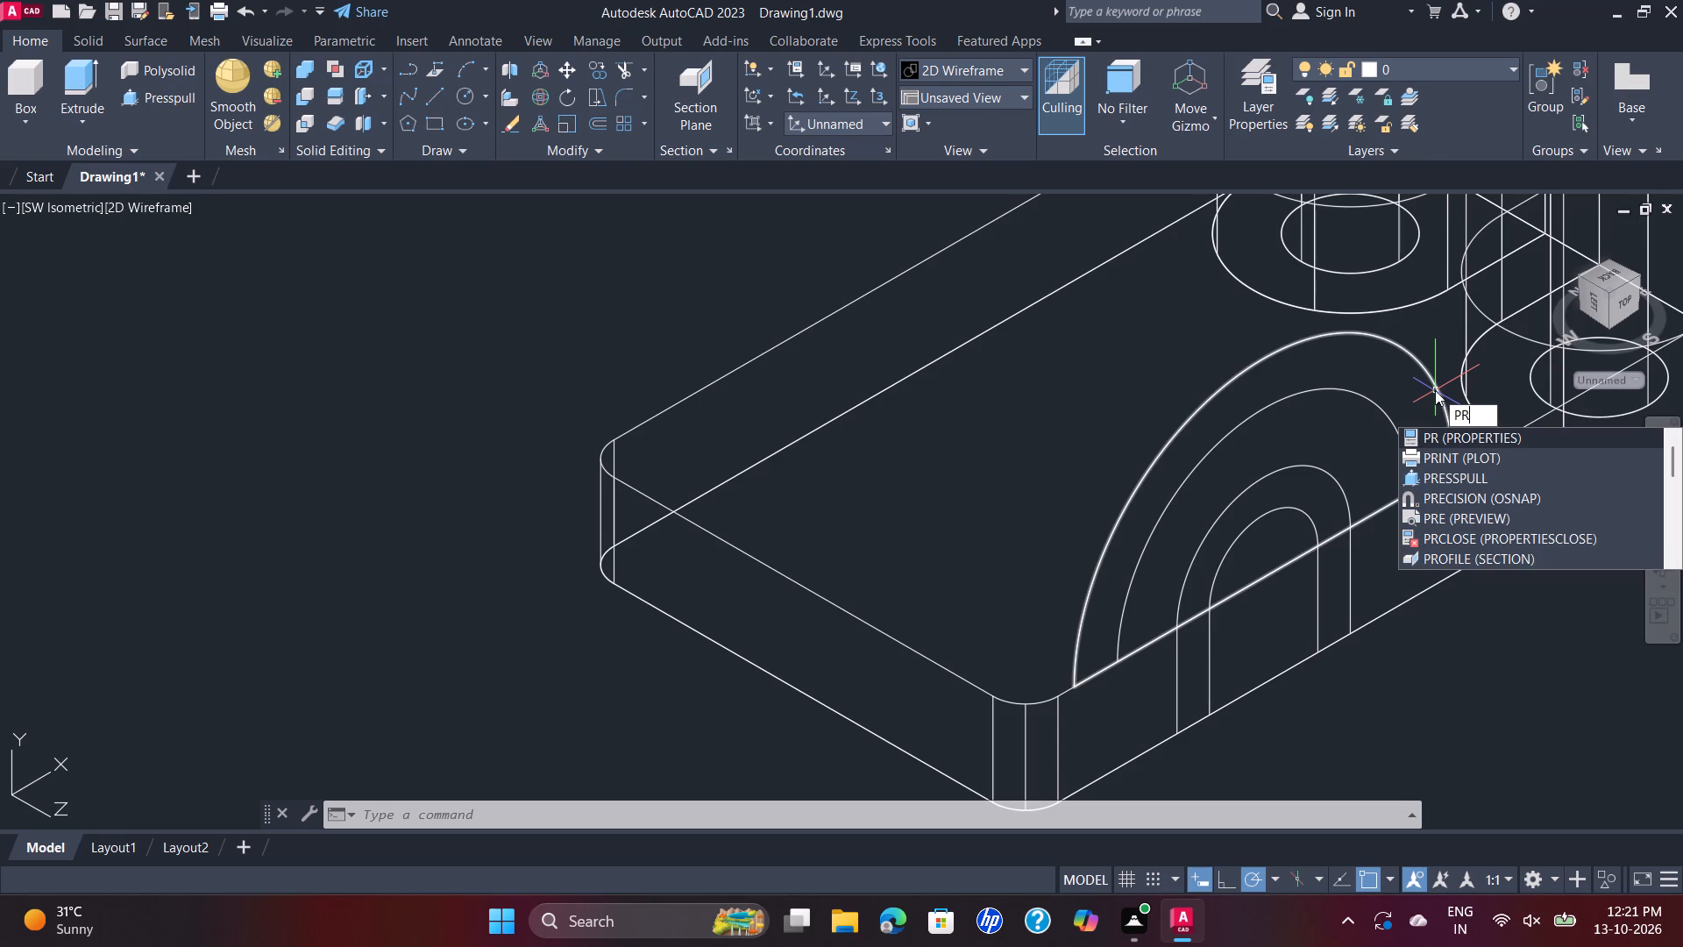
pyautogui.write('ESS')
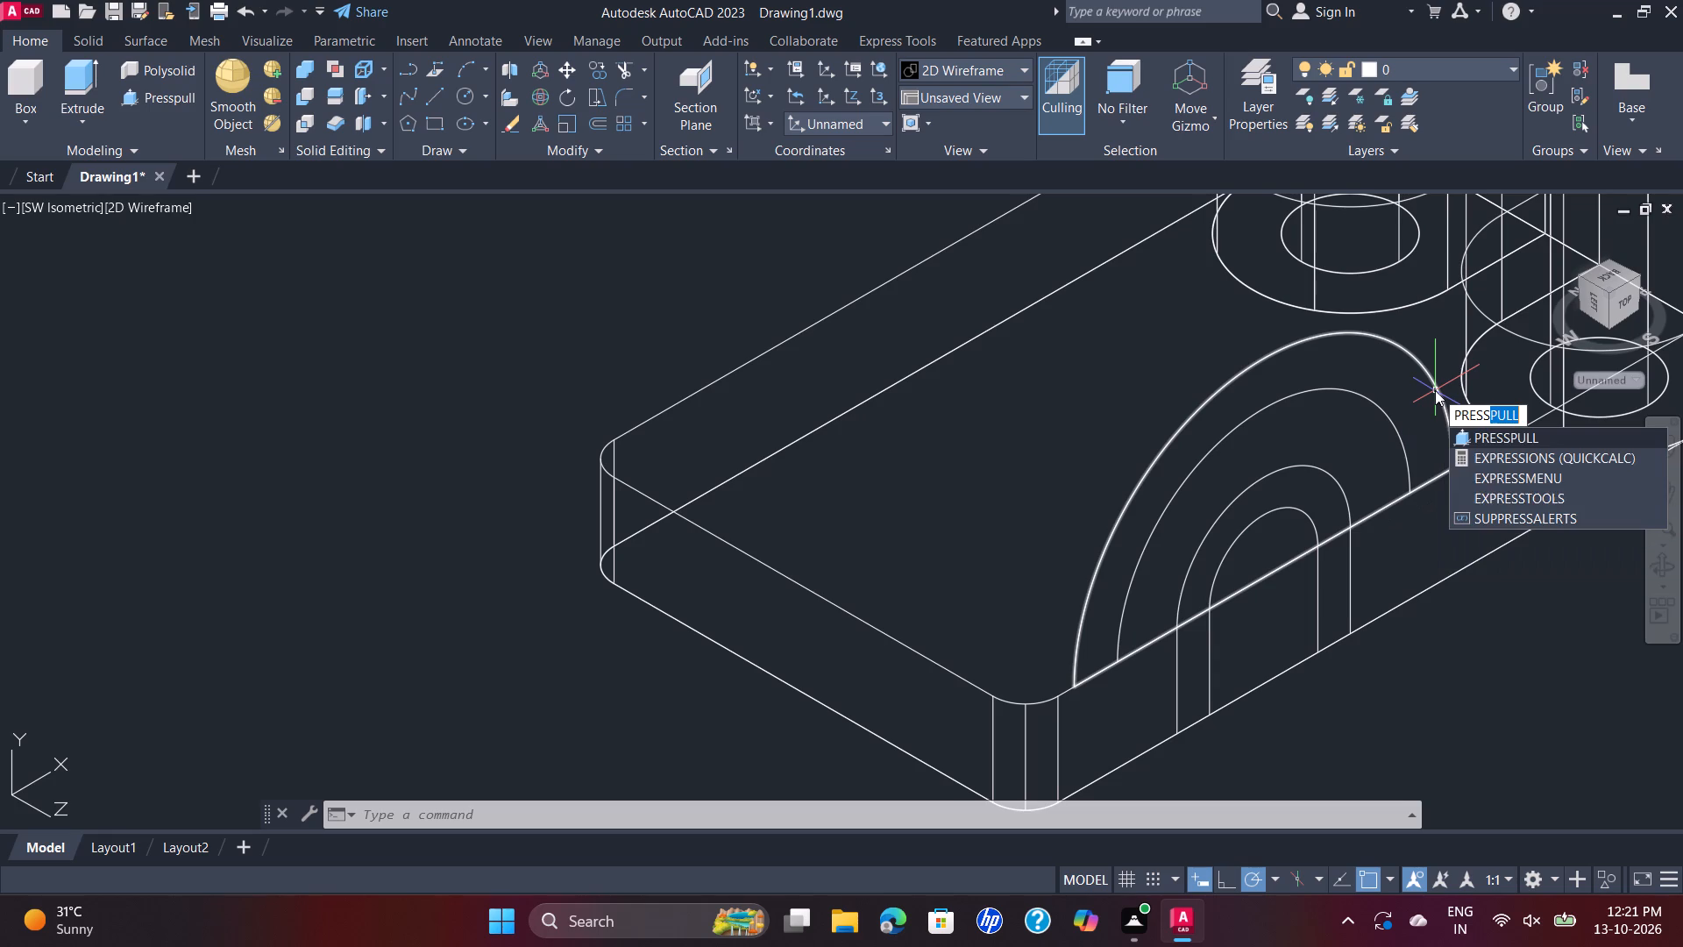
pyautogui.press('Return')
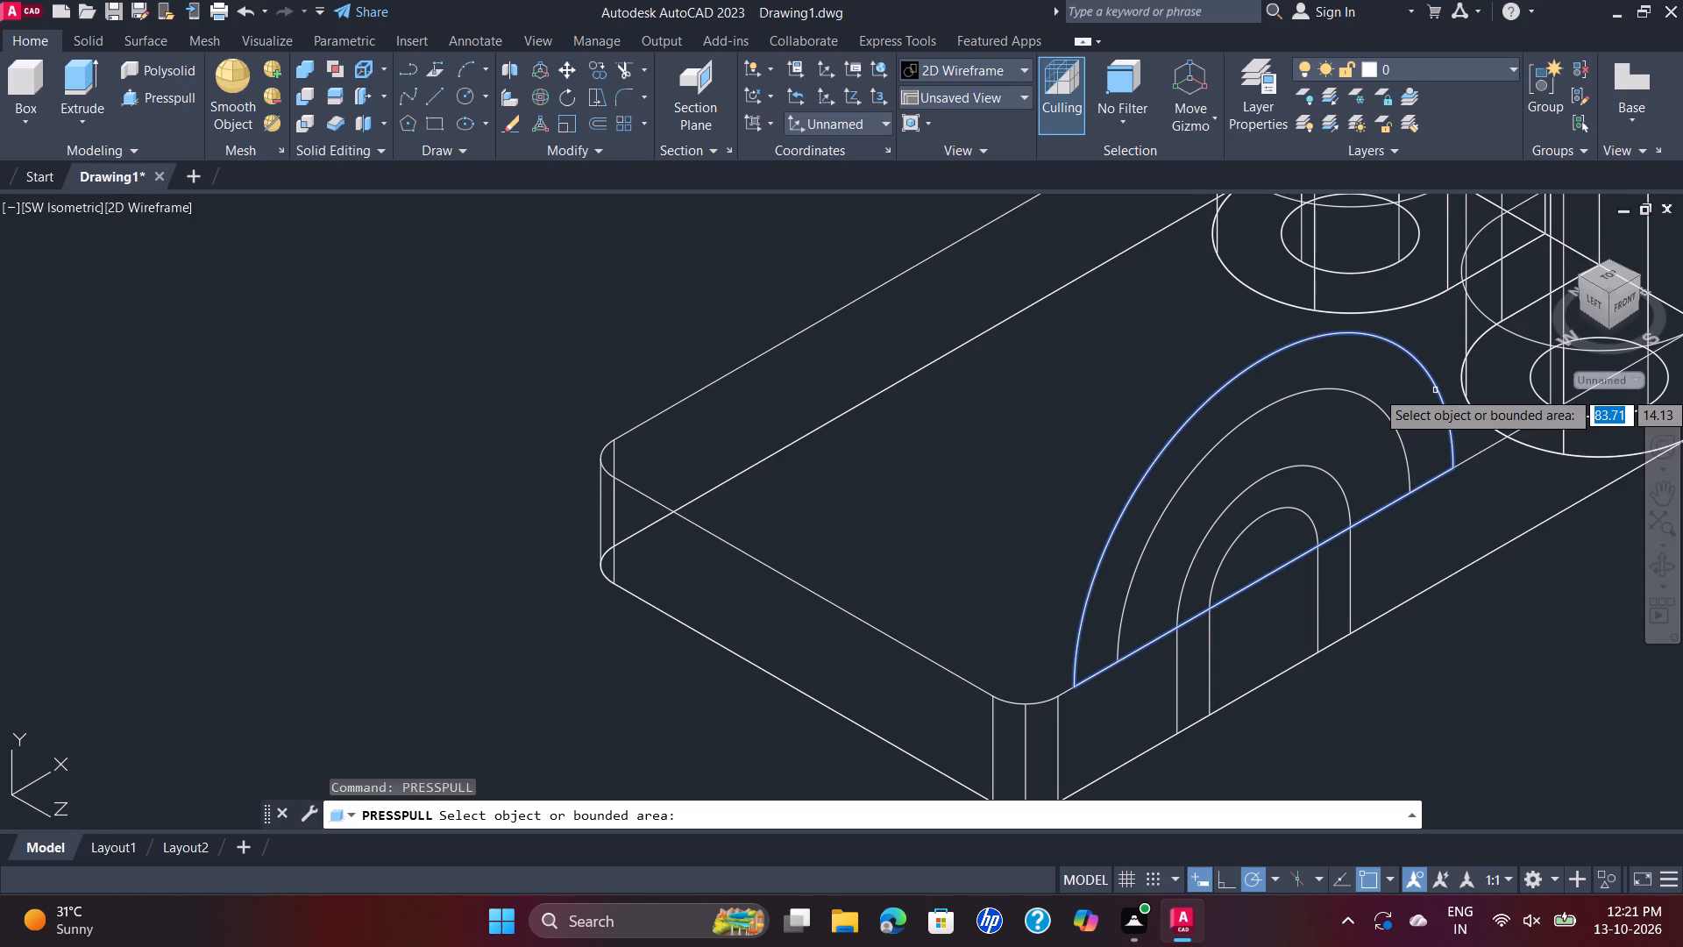
pyautogui.click(1435, 390)
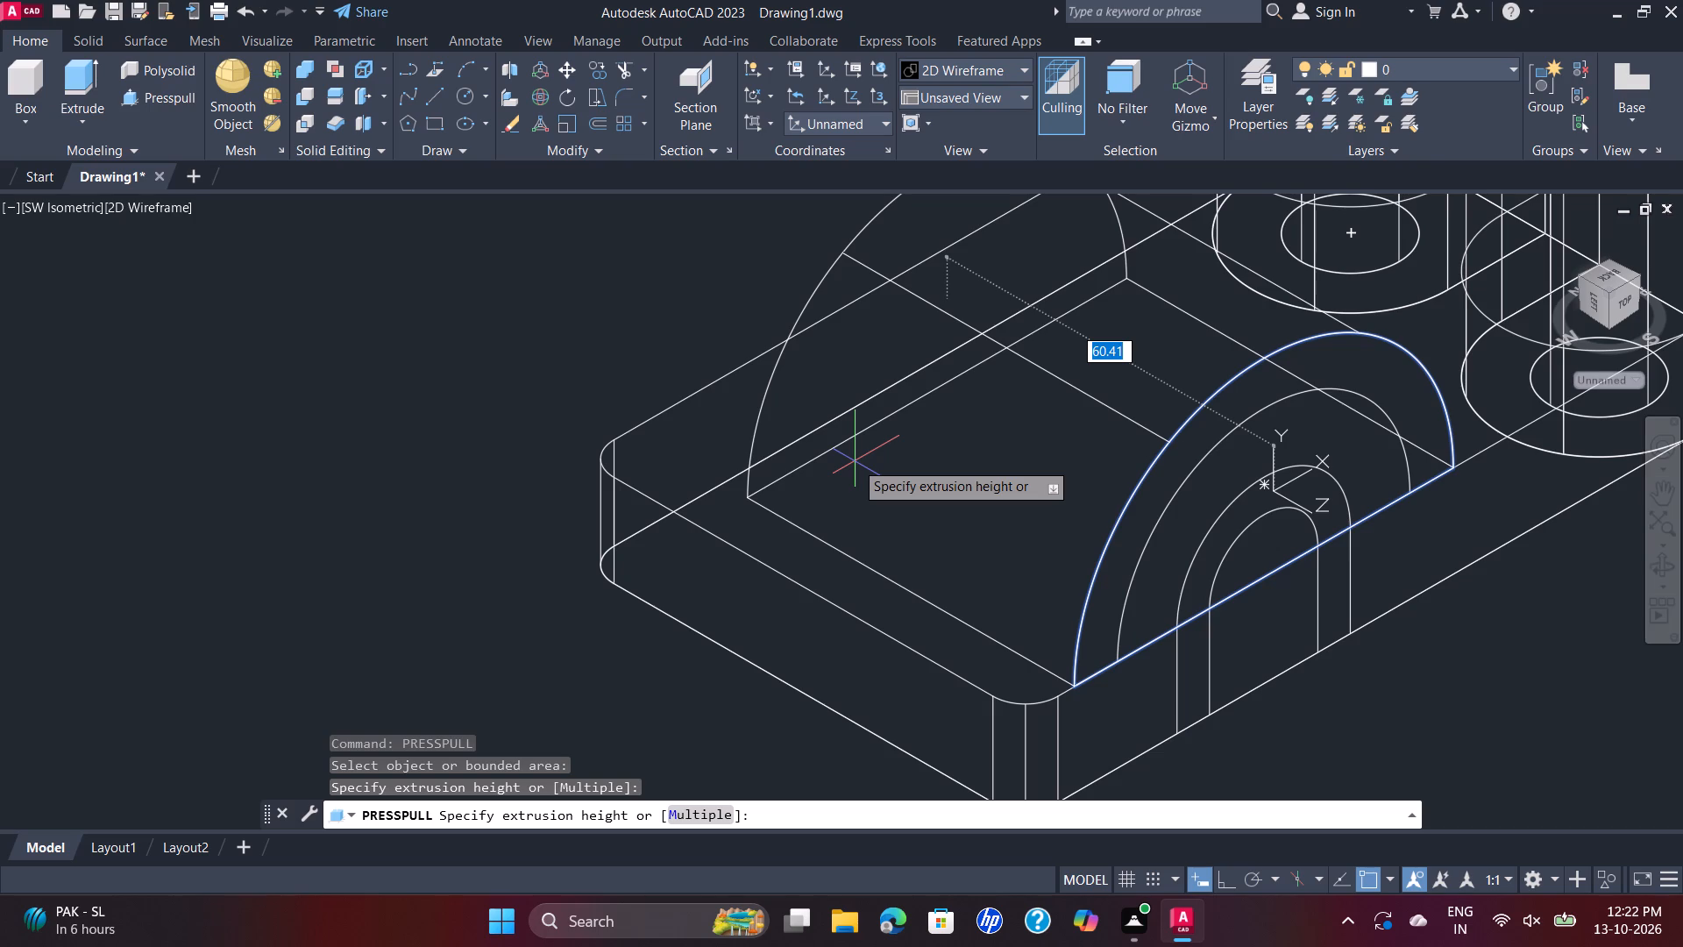
pyautogui.write('82')
pyautogui.press('Return')
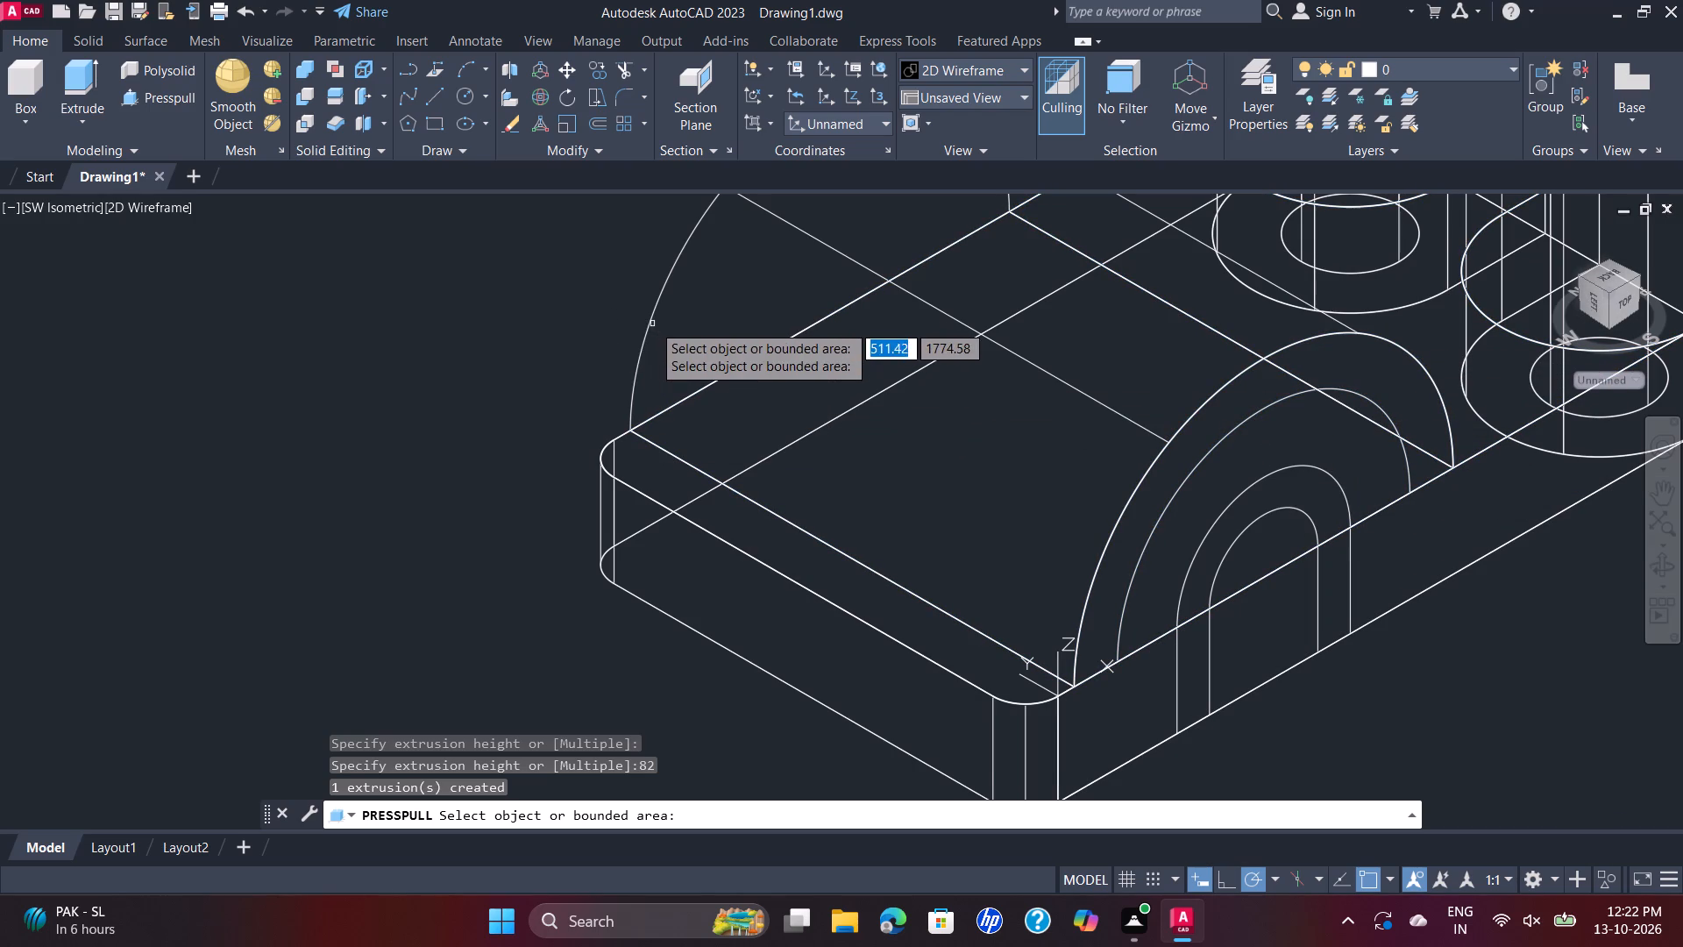
pyautogui.press('Escape')
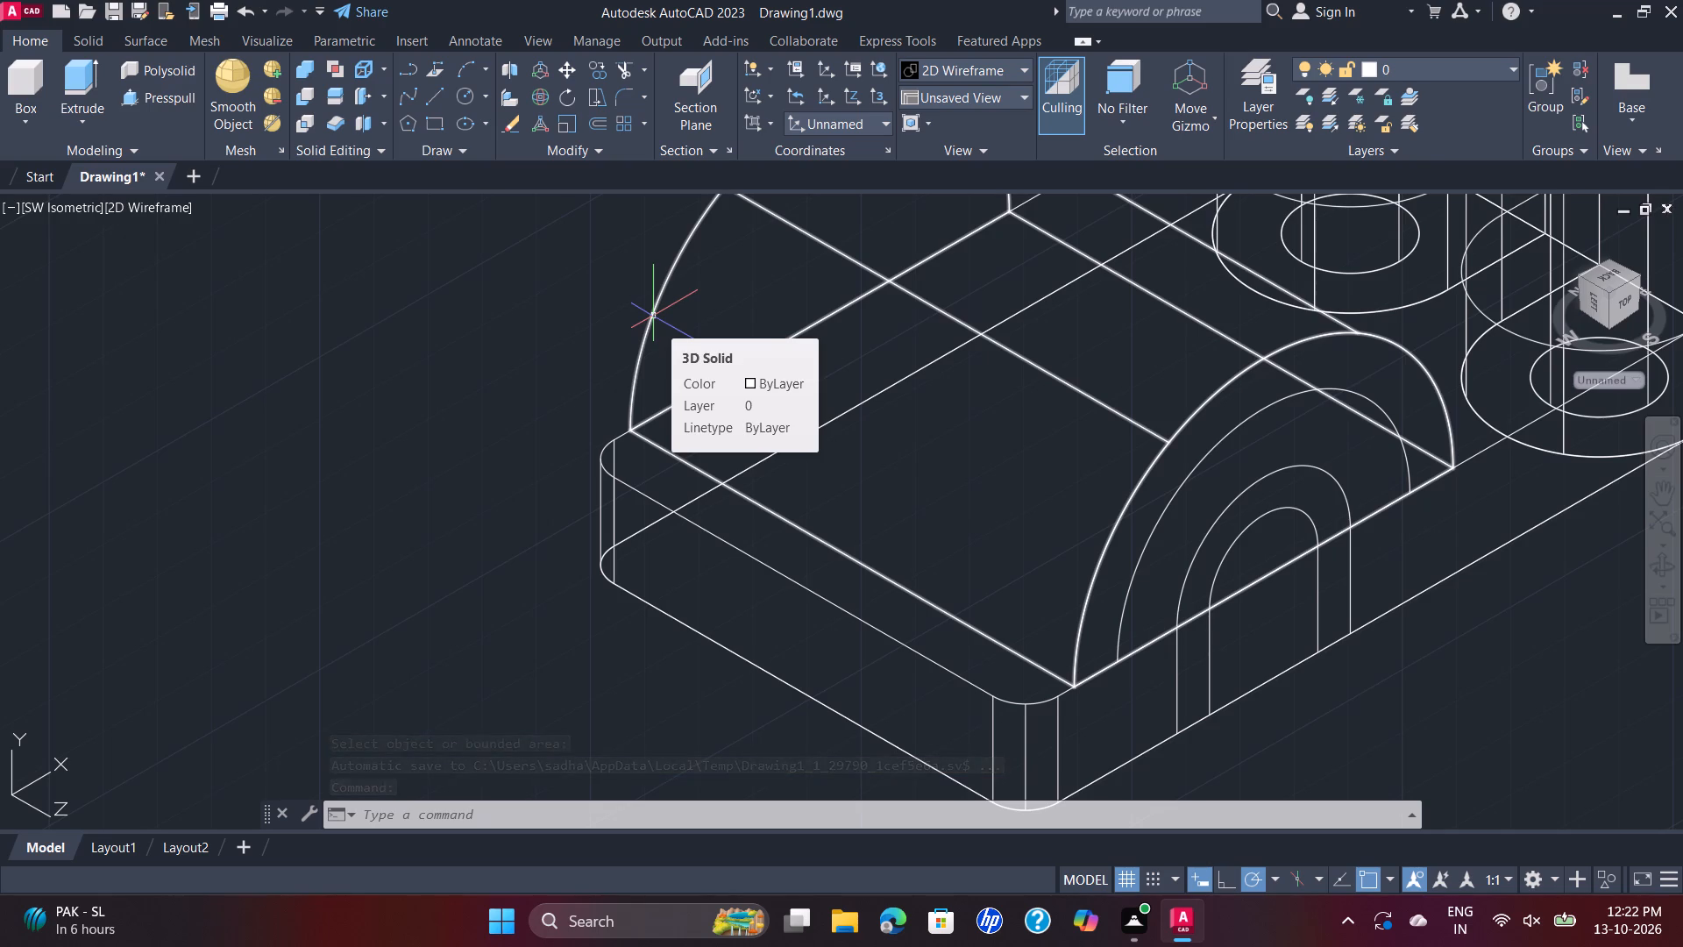
# Presspull the band between the 27 and 35 mm radius arcs 15 mm inward into the half-round solid.
pyautogui.write('PRE')
pyautogui.write('SS')
pyautogui.press('Return')
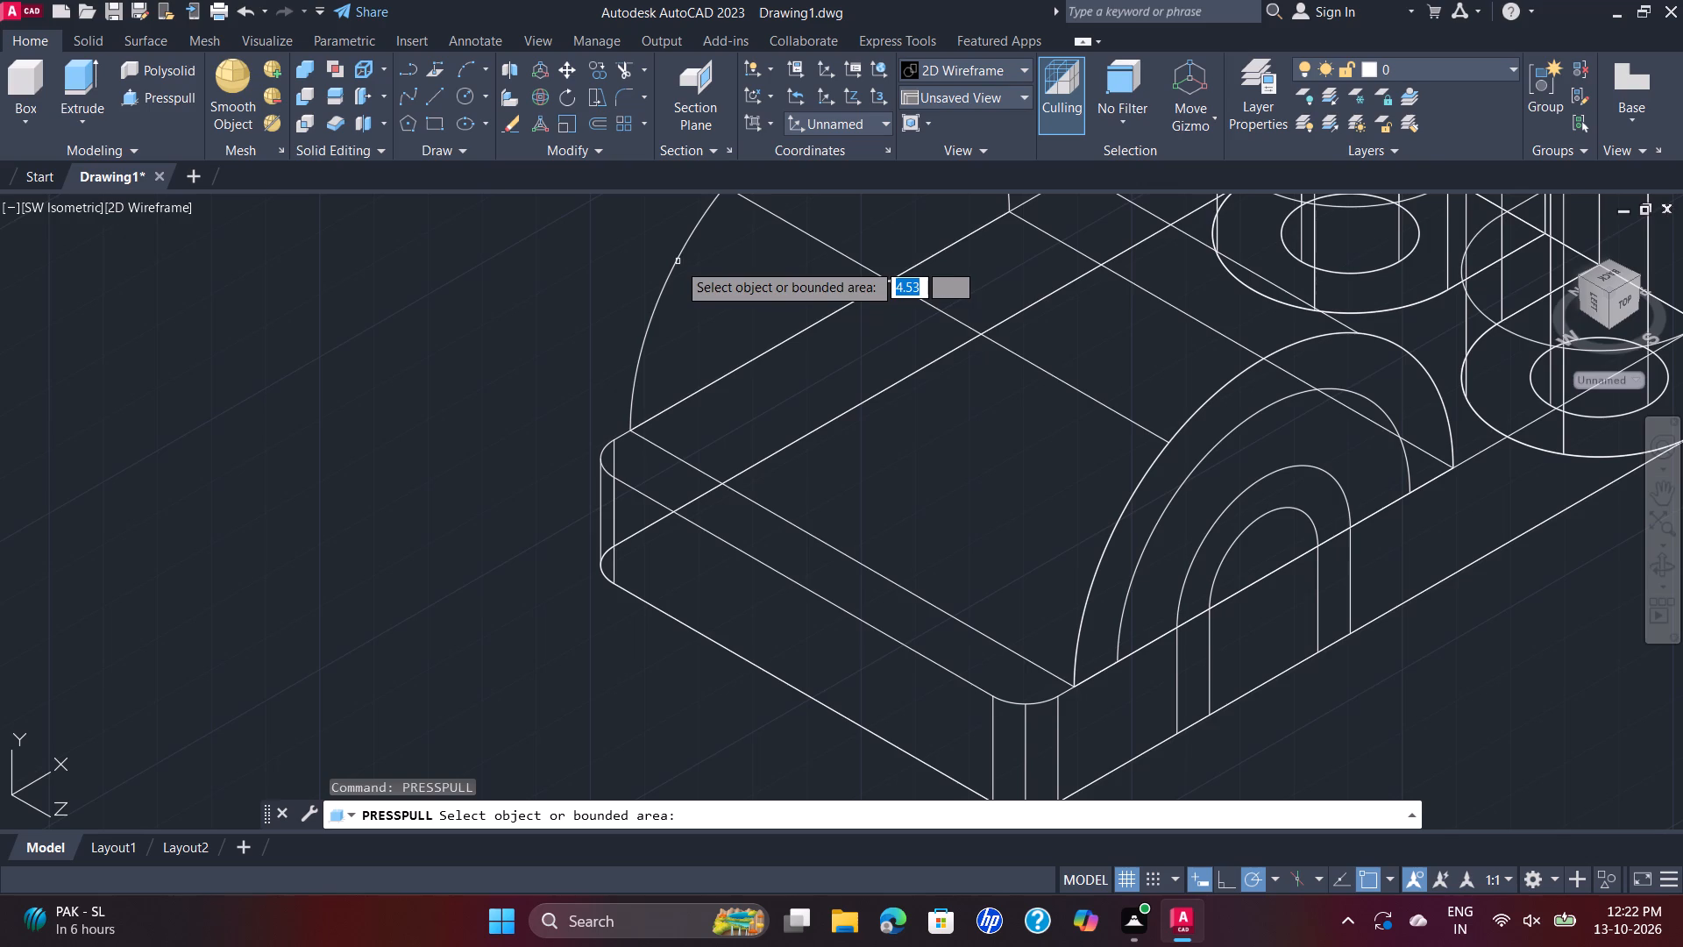
pyautogui.click(636, 372)
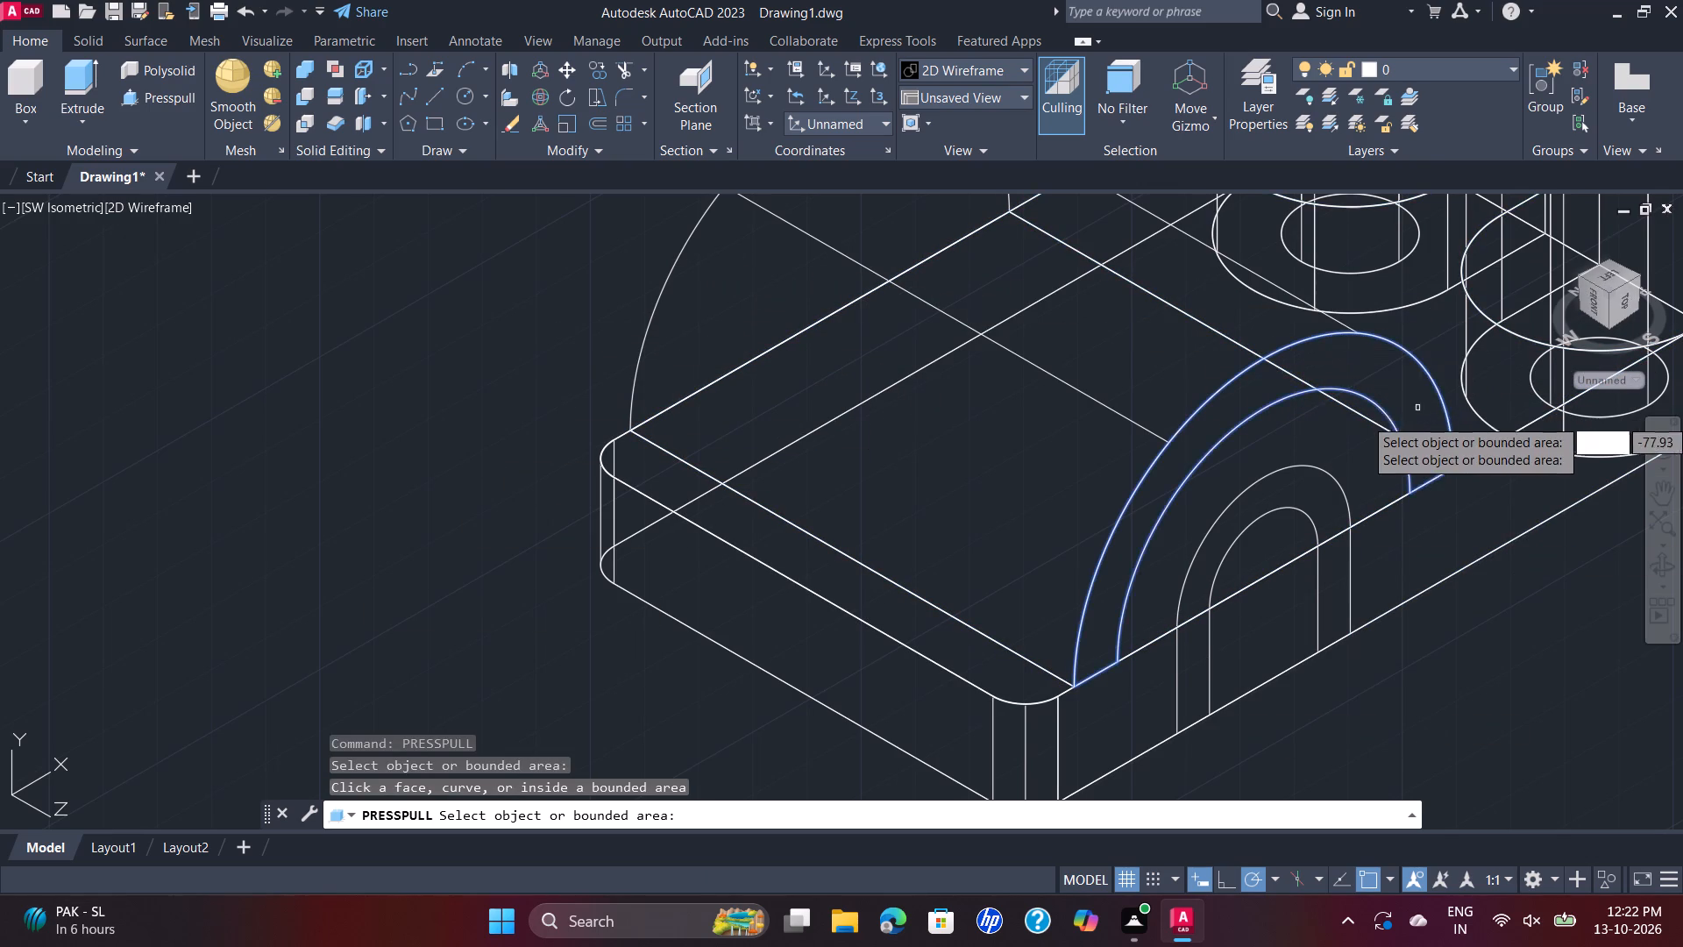
pyautogui.click(1427, 437)
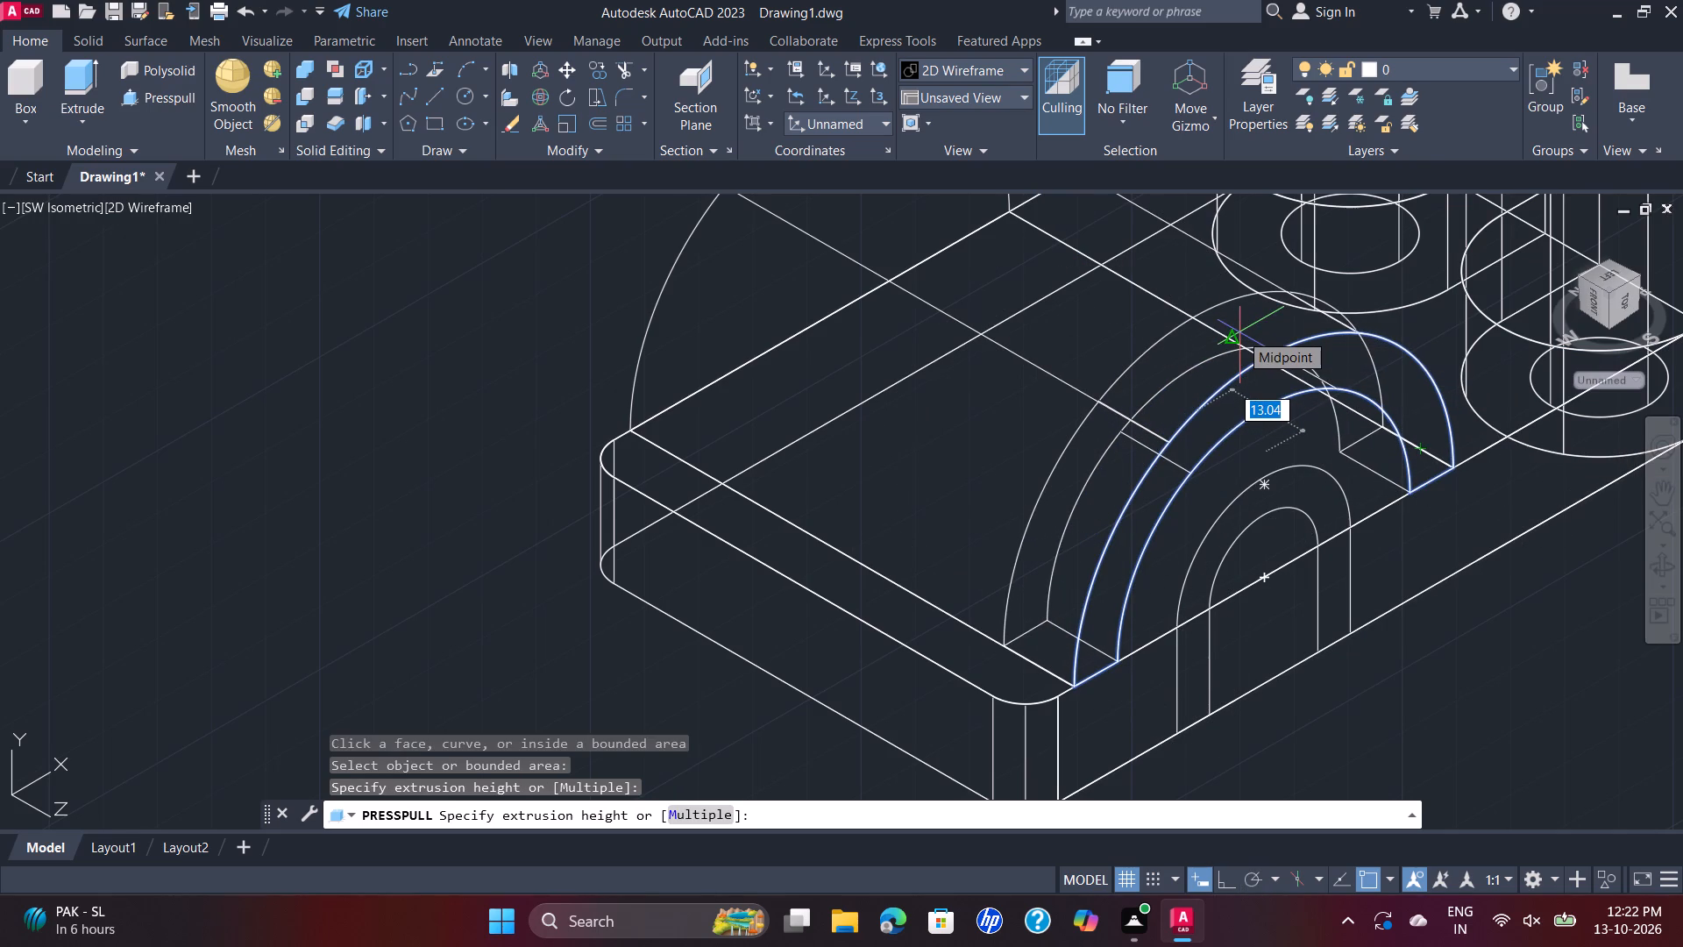
pyautogui.write('15')
pyautogui.press('Return')
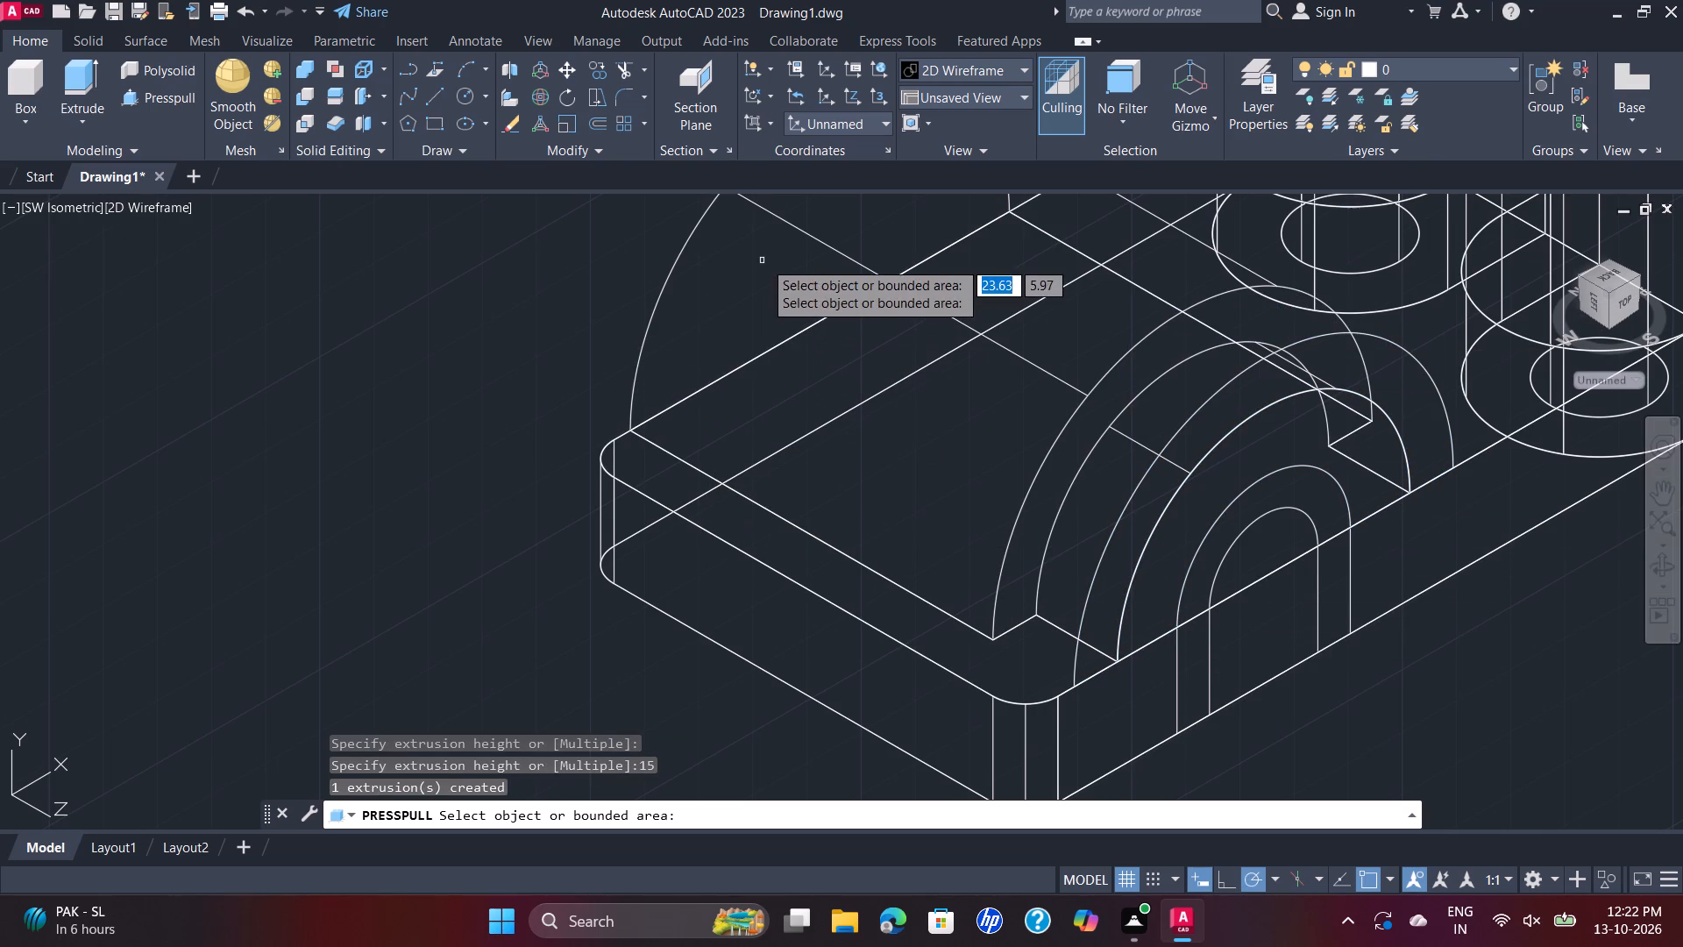
pyautogui.scroll(-2, 816, 253)
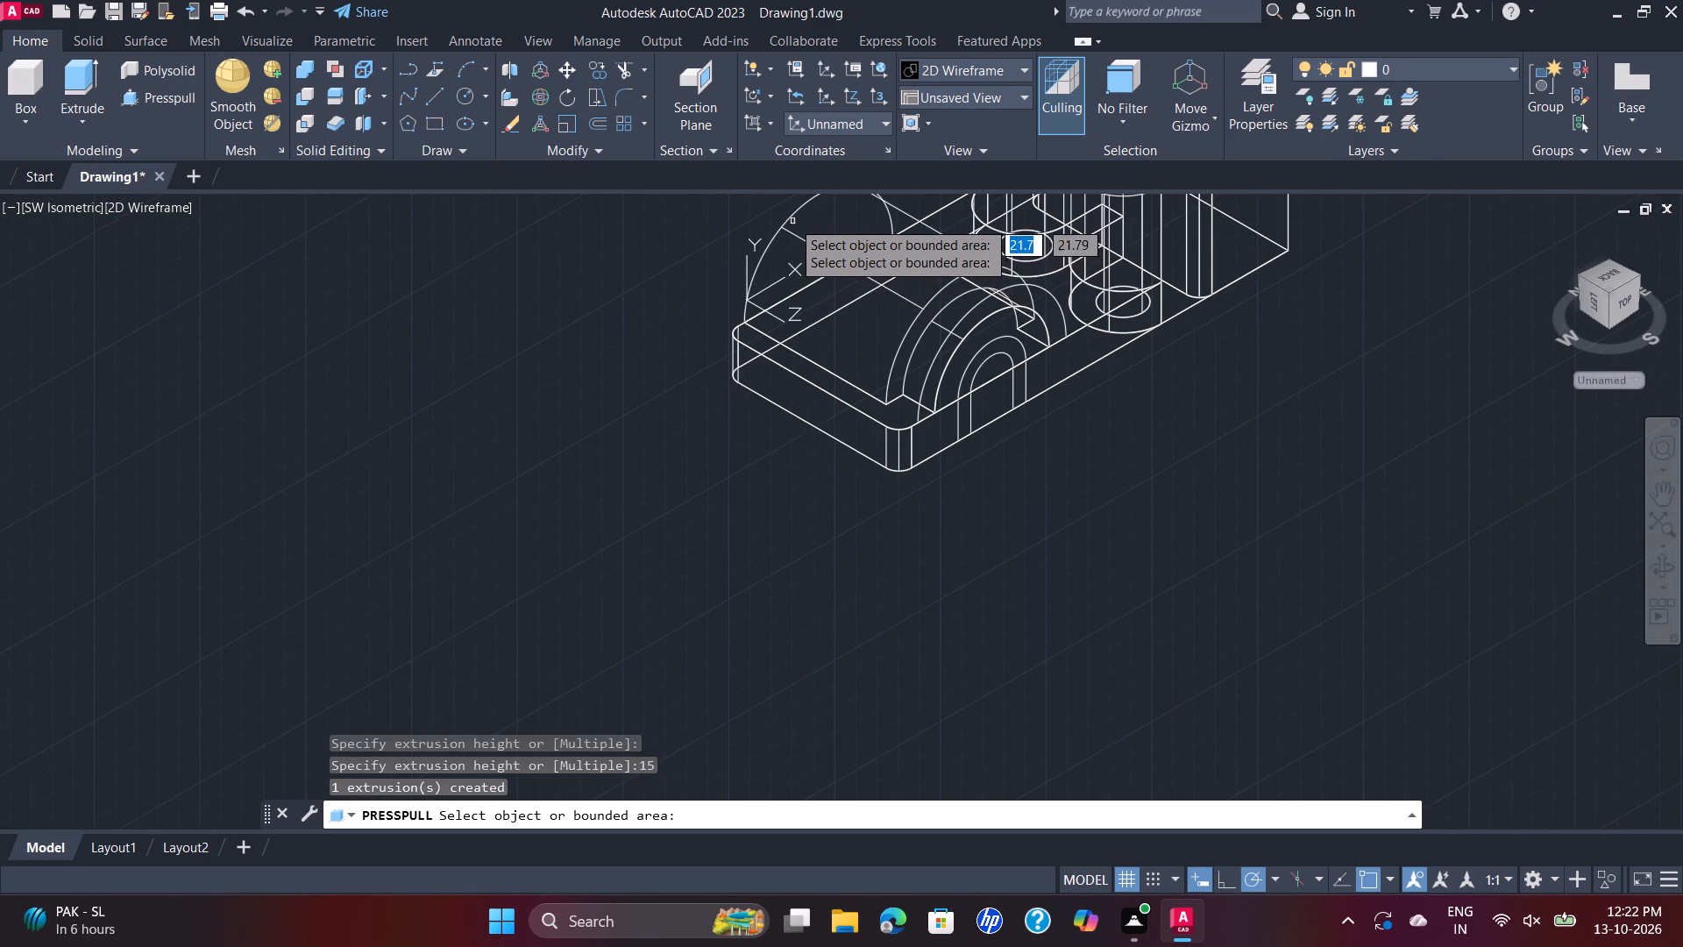
pyautogui.scroll(2, 789, 217)
pyautogui.moveTo(789, 217); pyautogui.dragTo(777, 345, button='middle')
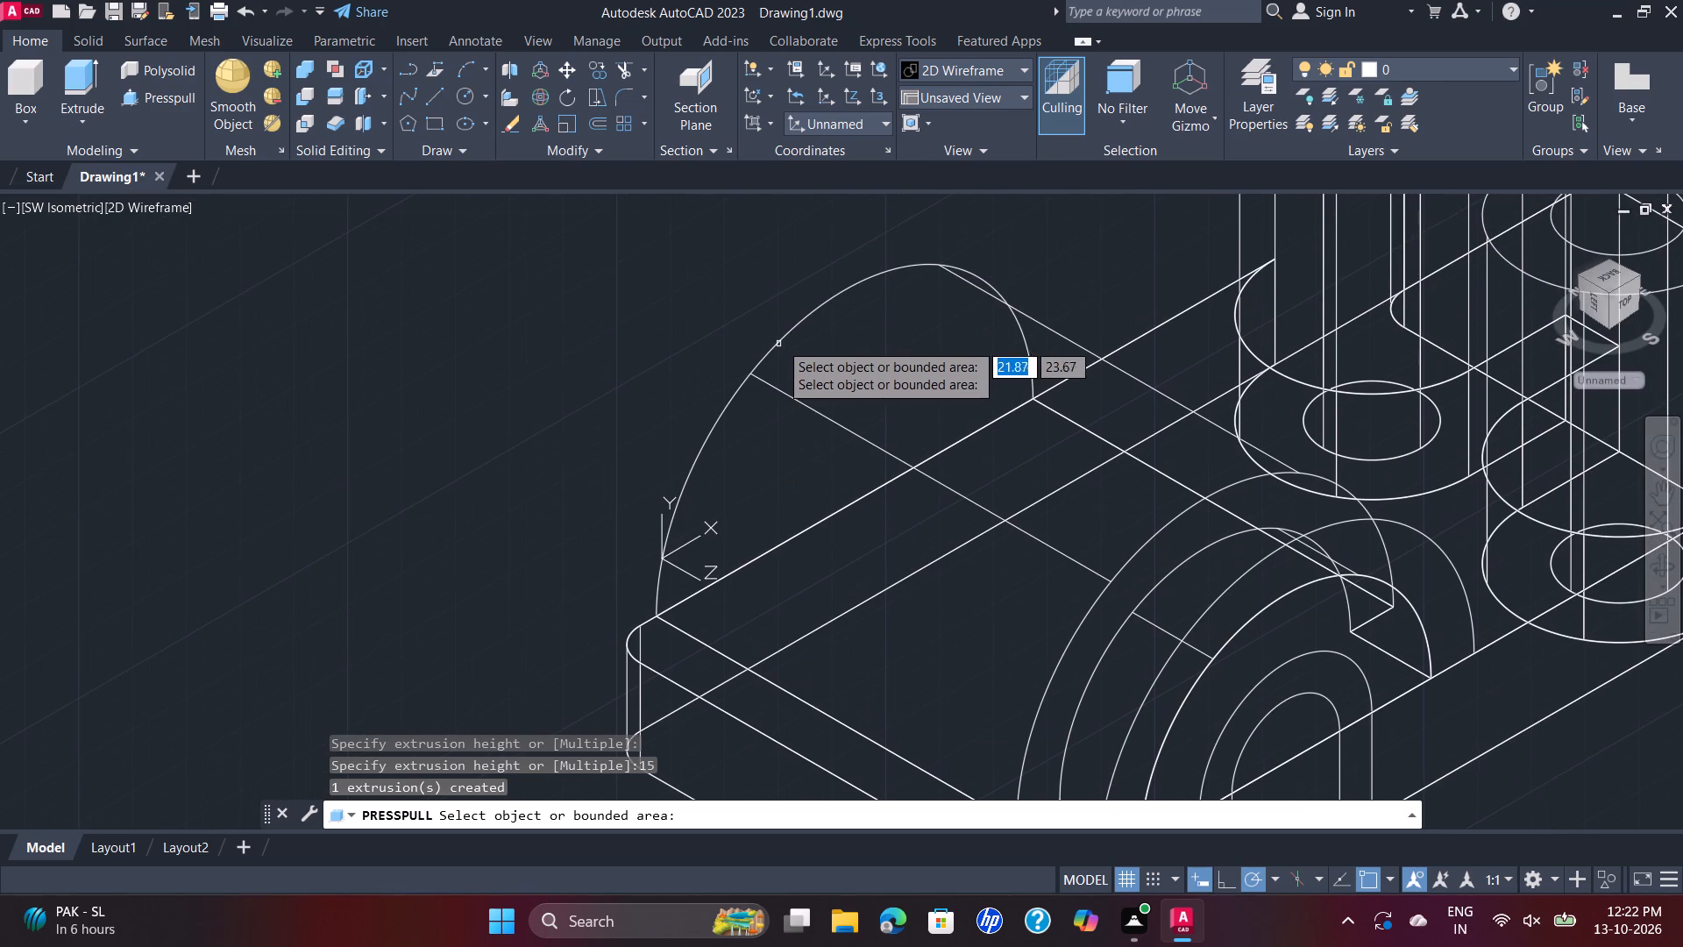
pyautogui.press('Escape')
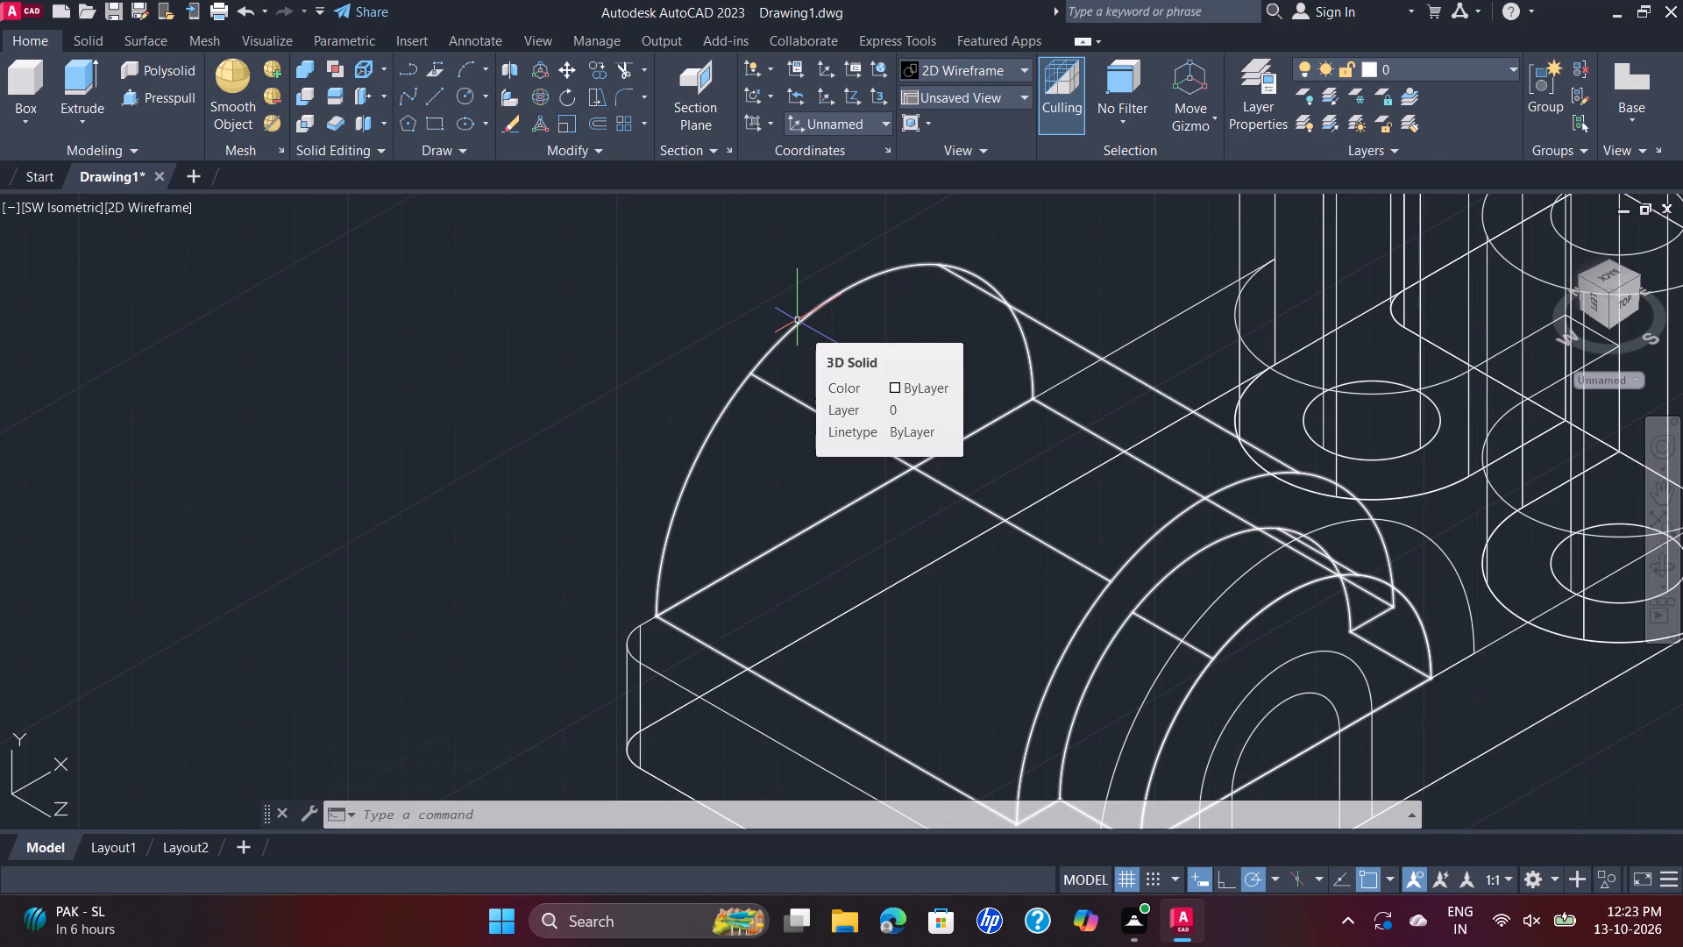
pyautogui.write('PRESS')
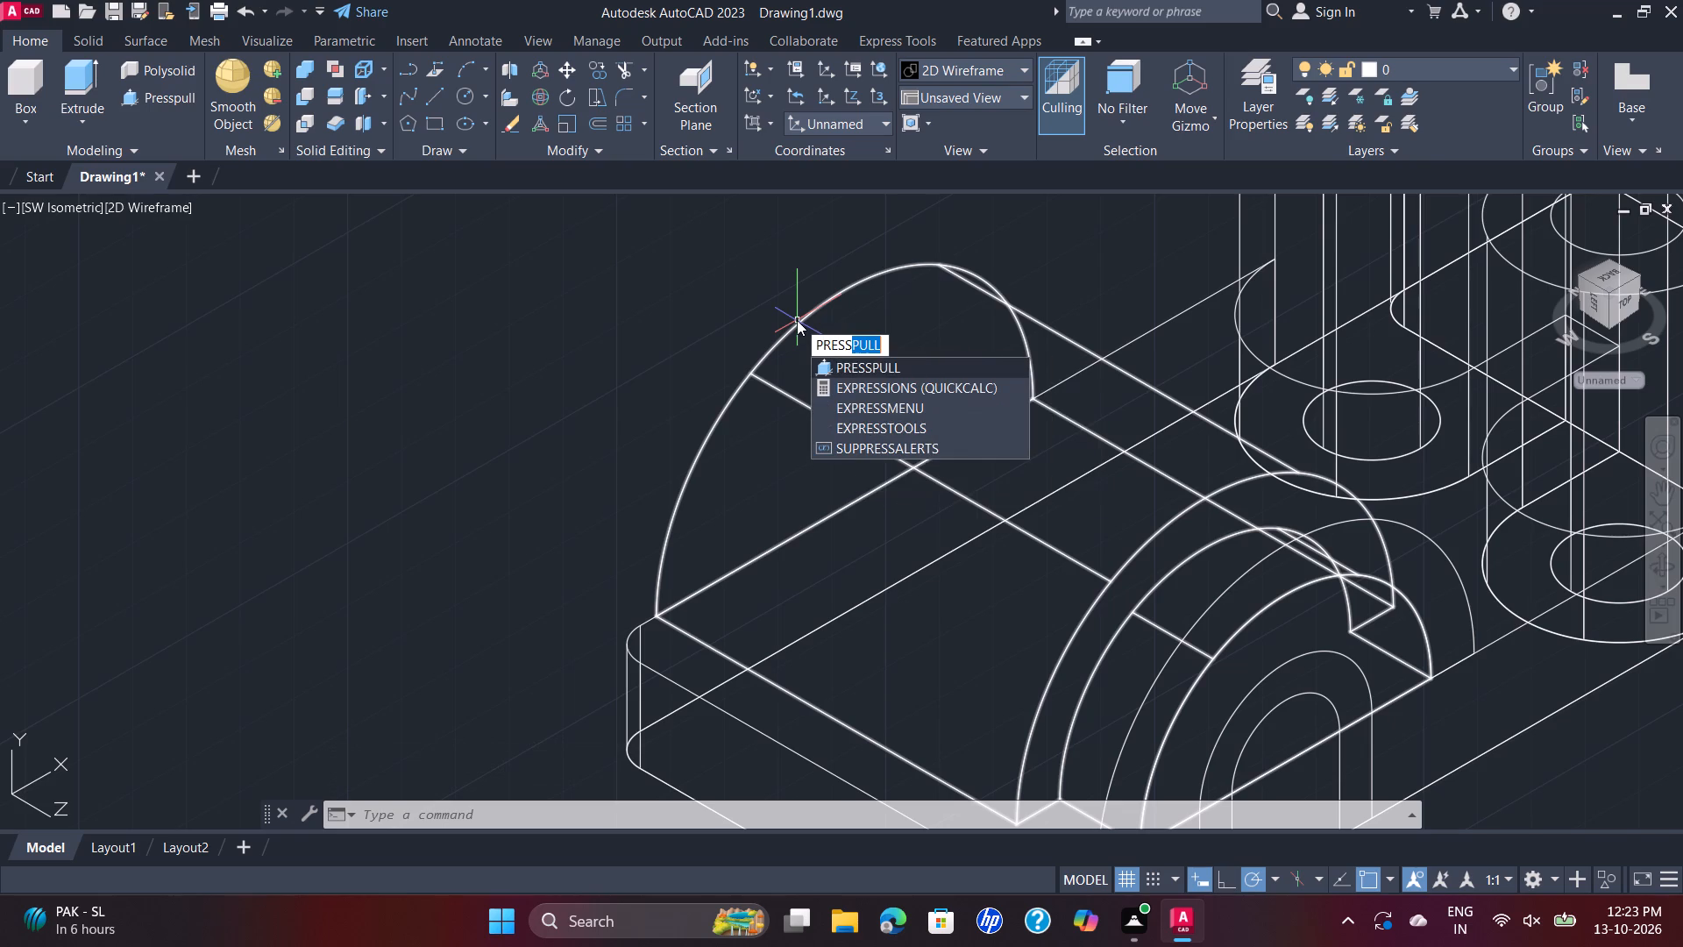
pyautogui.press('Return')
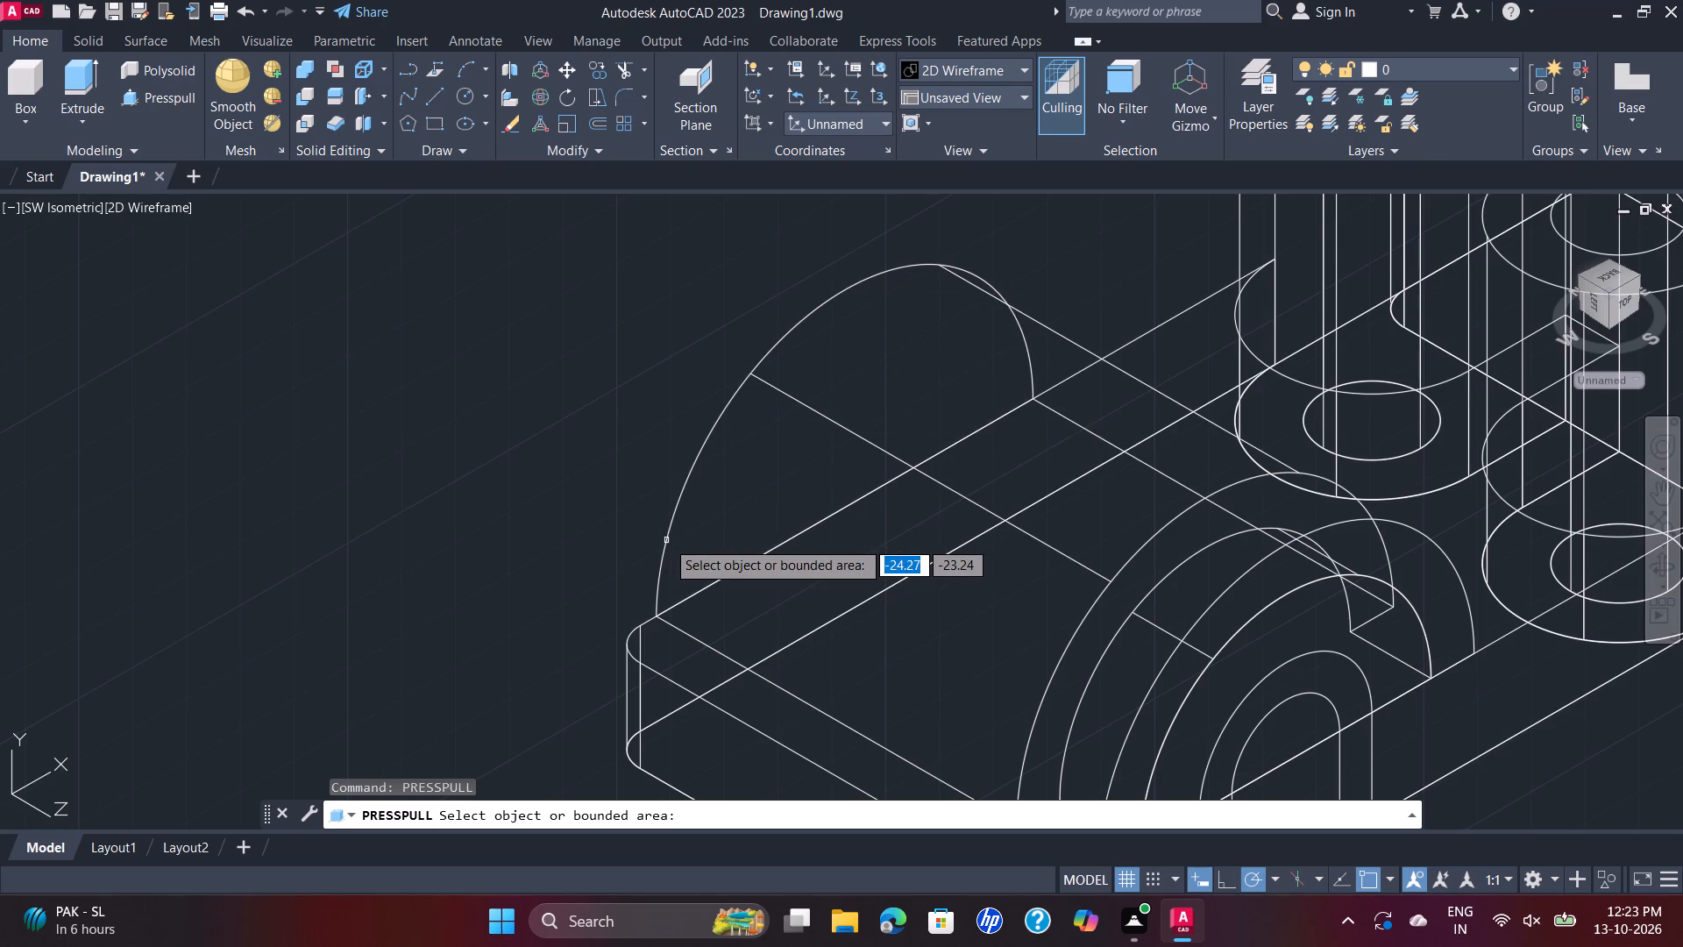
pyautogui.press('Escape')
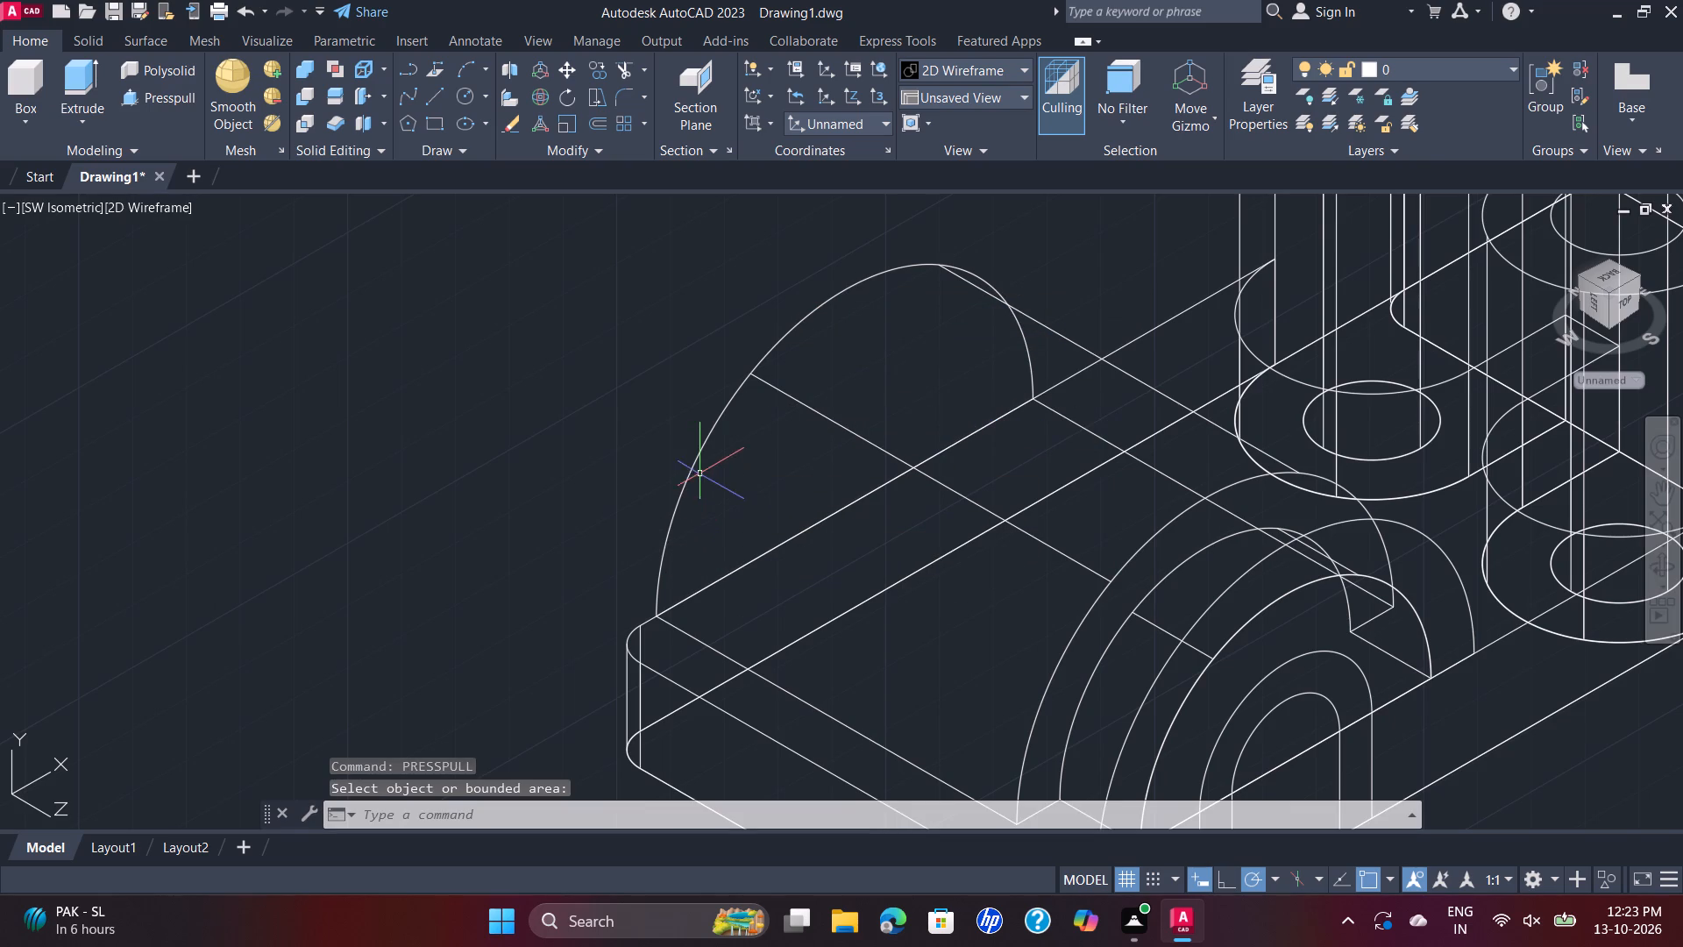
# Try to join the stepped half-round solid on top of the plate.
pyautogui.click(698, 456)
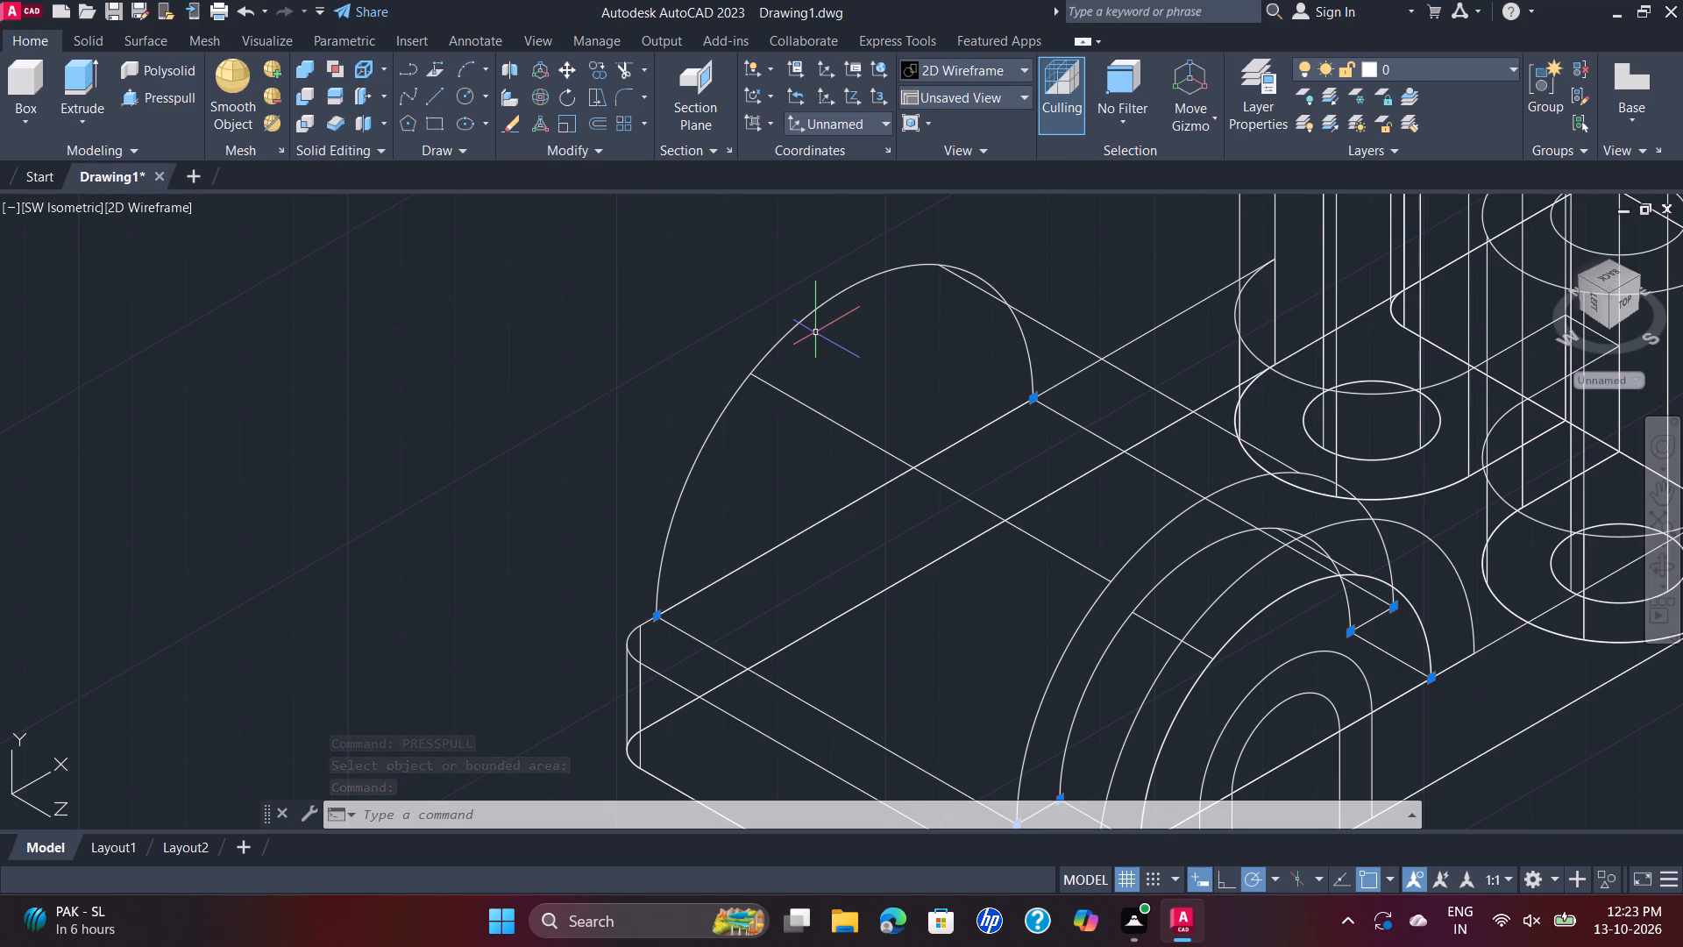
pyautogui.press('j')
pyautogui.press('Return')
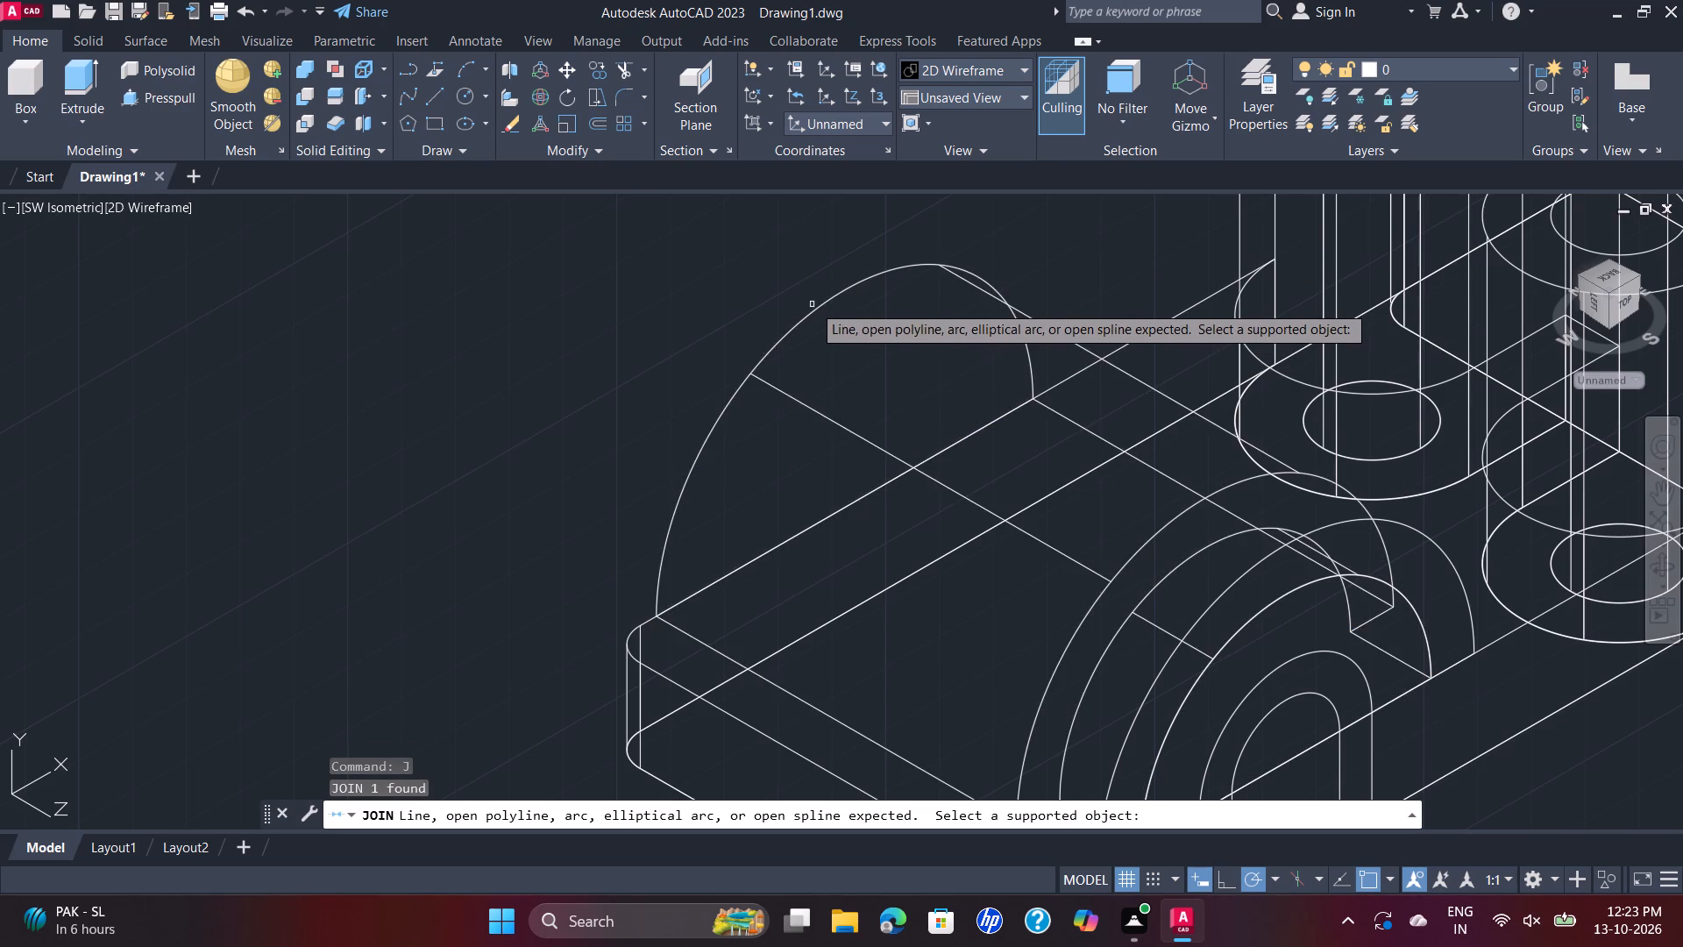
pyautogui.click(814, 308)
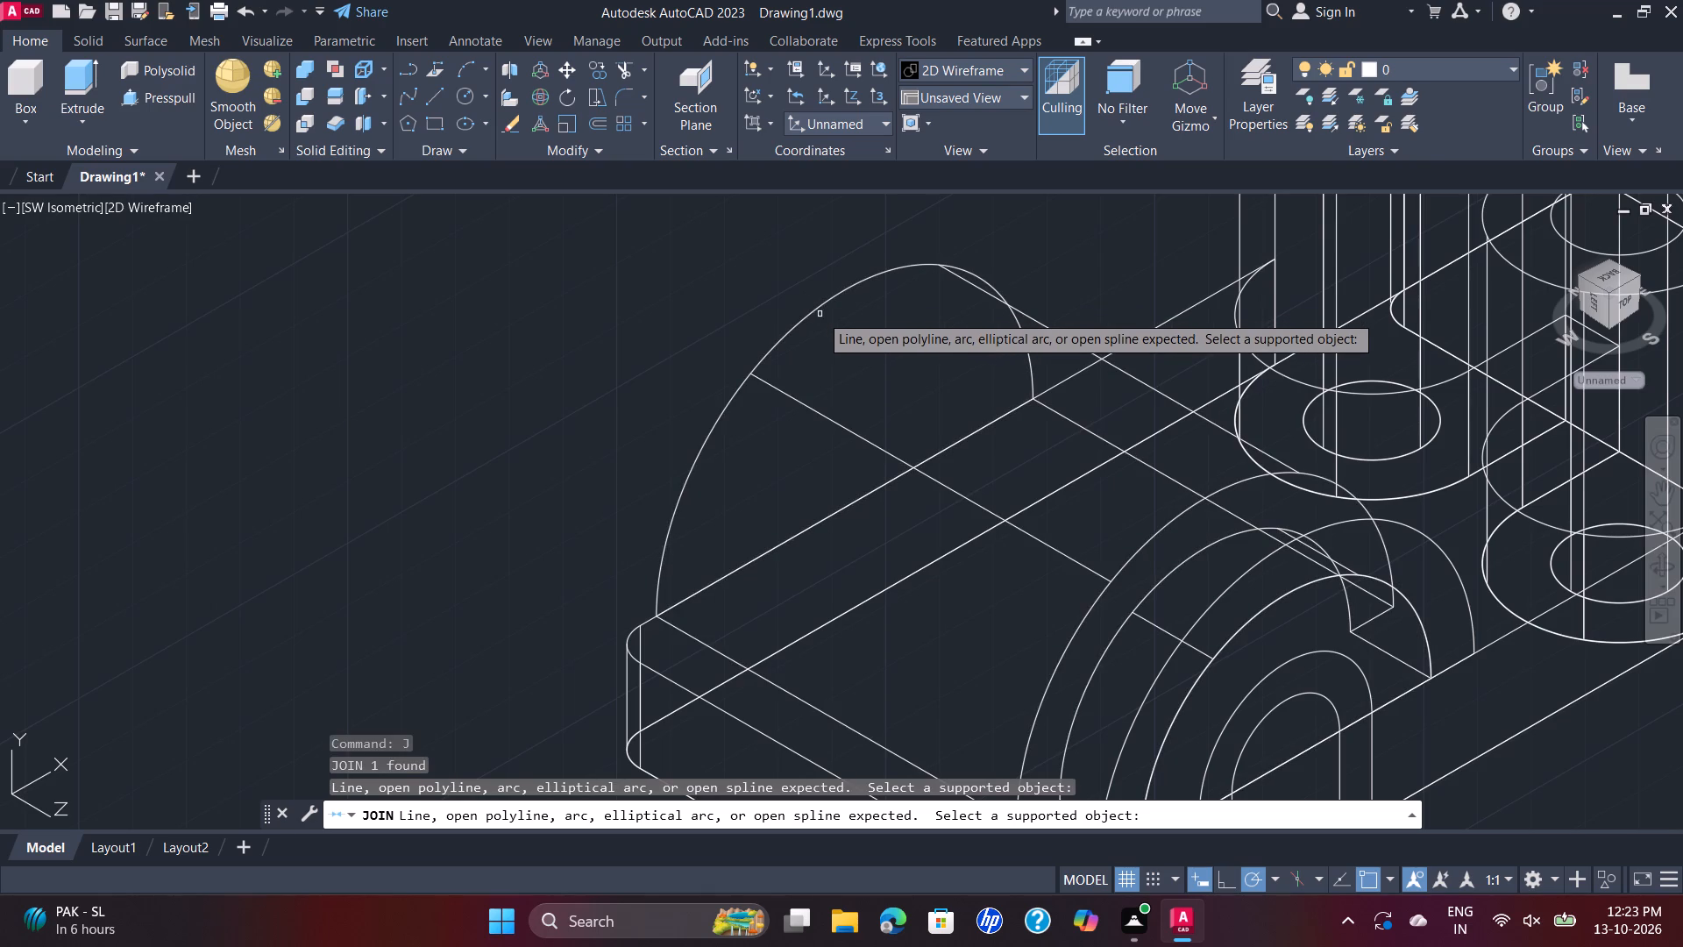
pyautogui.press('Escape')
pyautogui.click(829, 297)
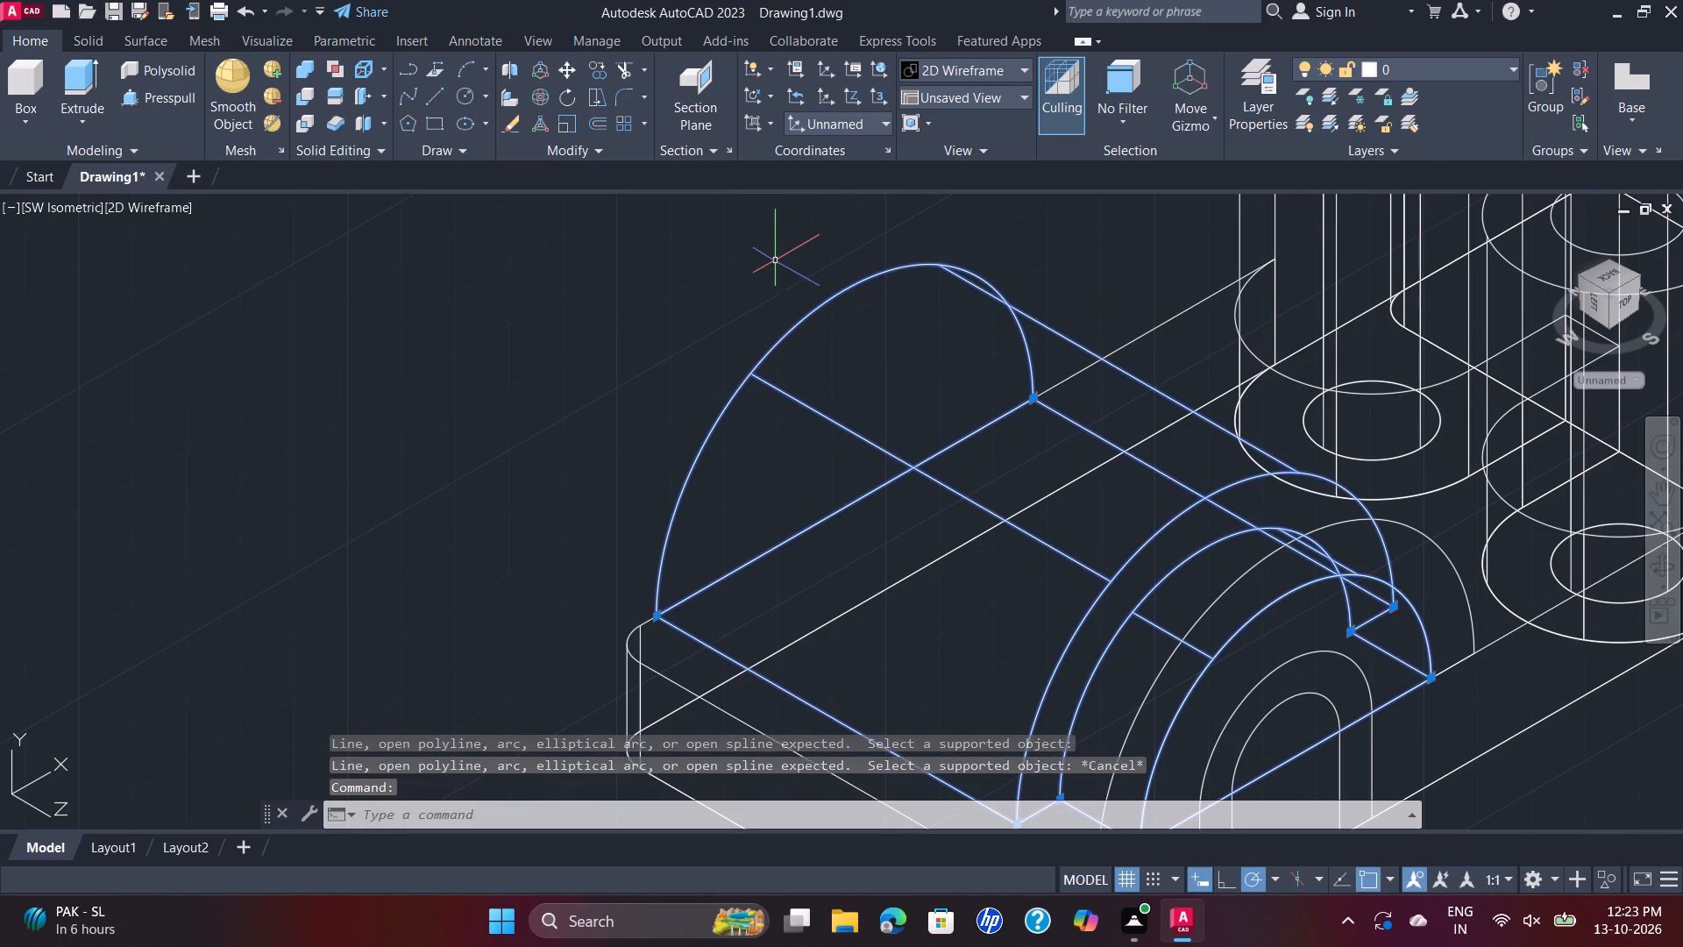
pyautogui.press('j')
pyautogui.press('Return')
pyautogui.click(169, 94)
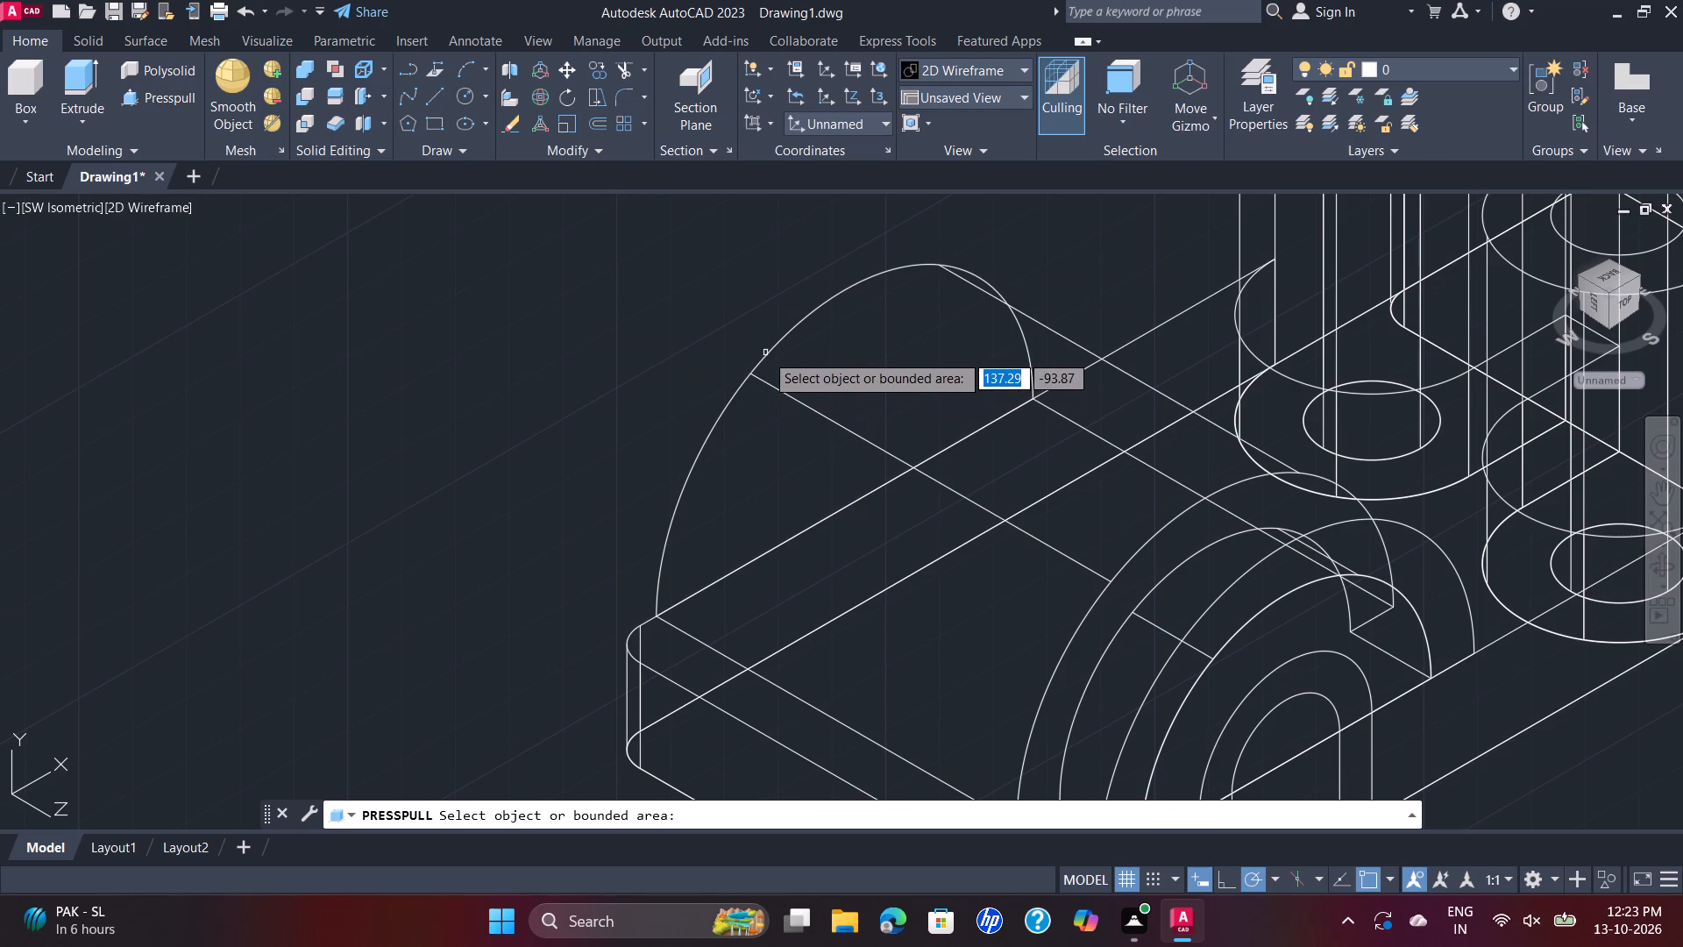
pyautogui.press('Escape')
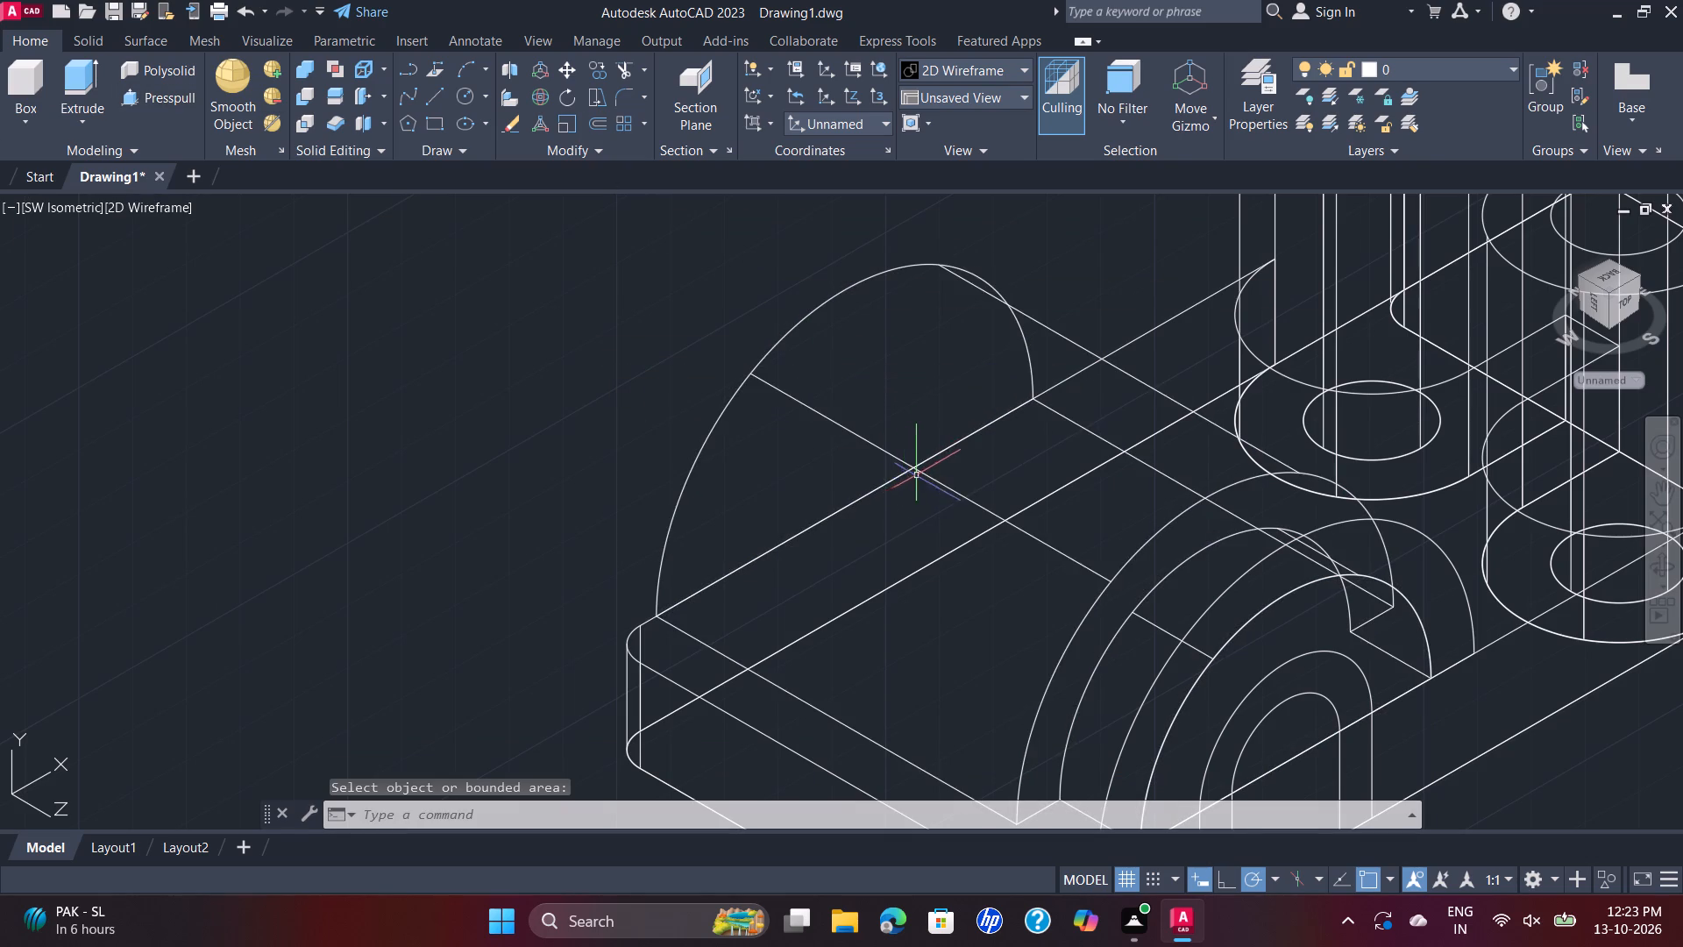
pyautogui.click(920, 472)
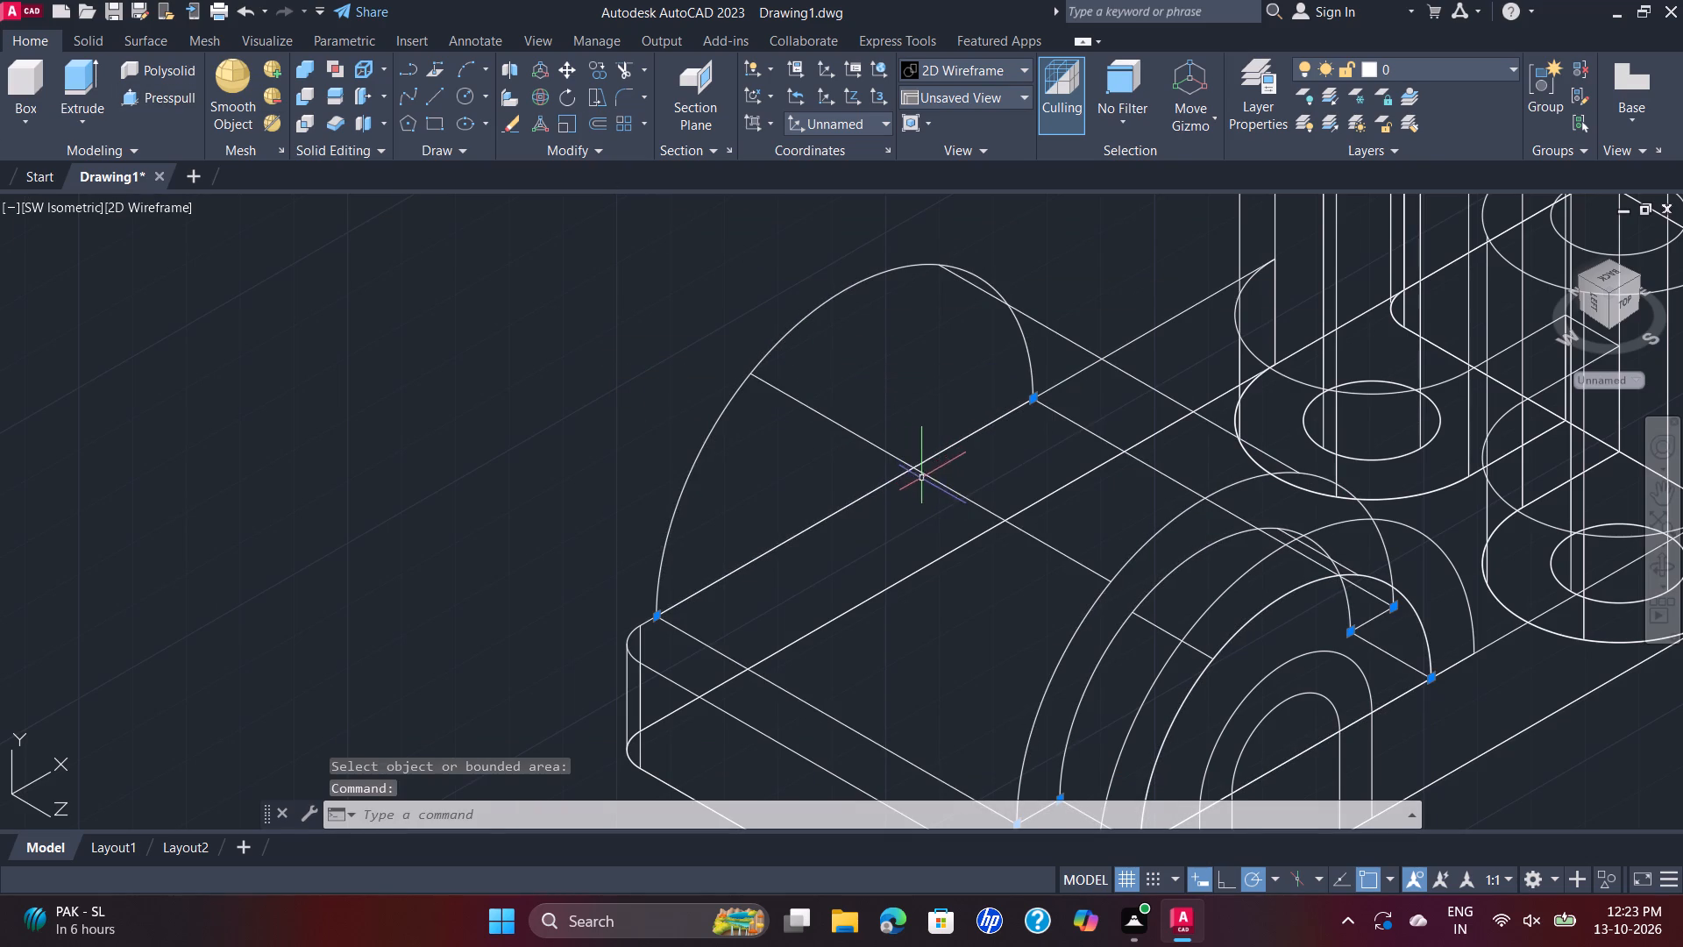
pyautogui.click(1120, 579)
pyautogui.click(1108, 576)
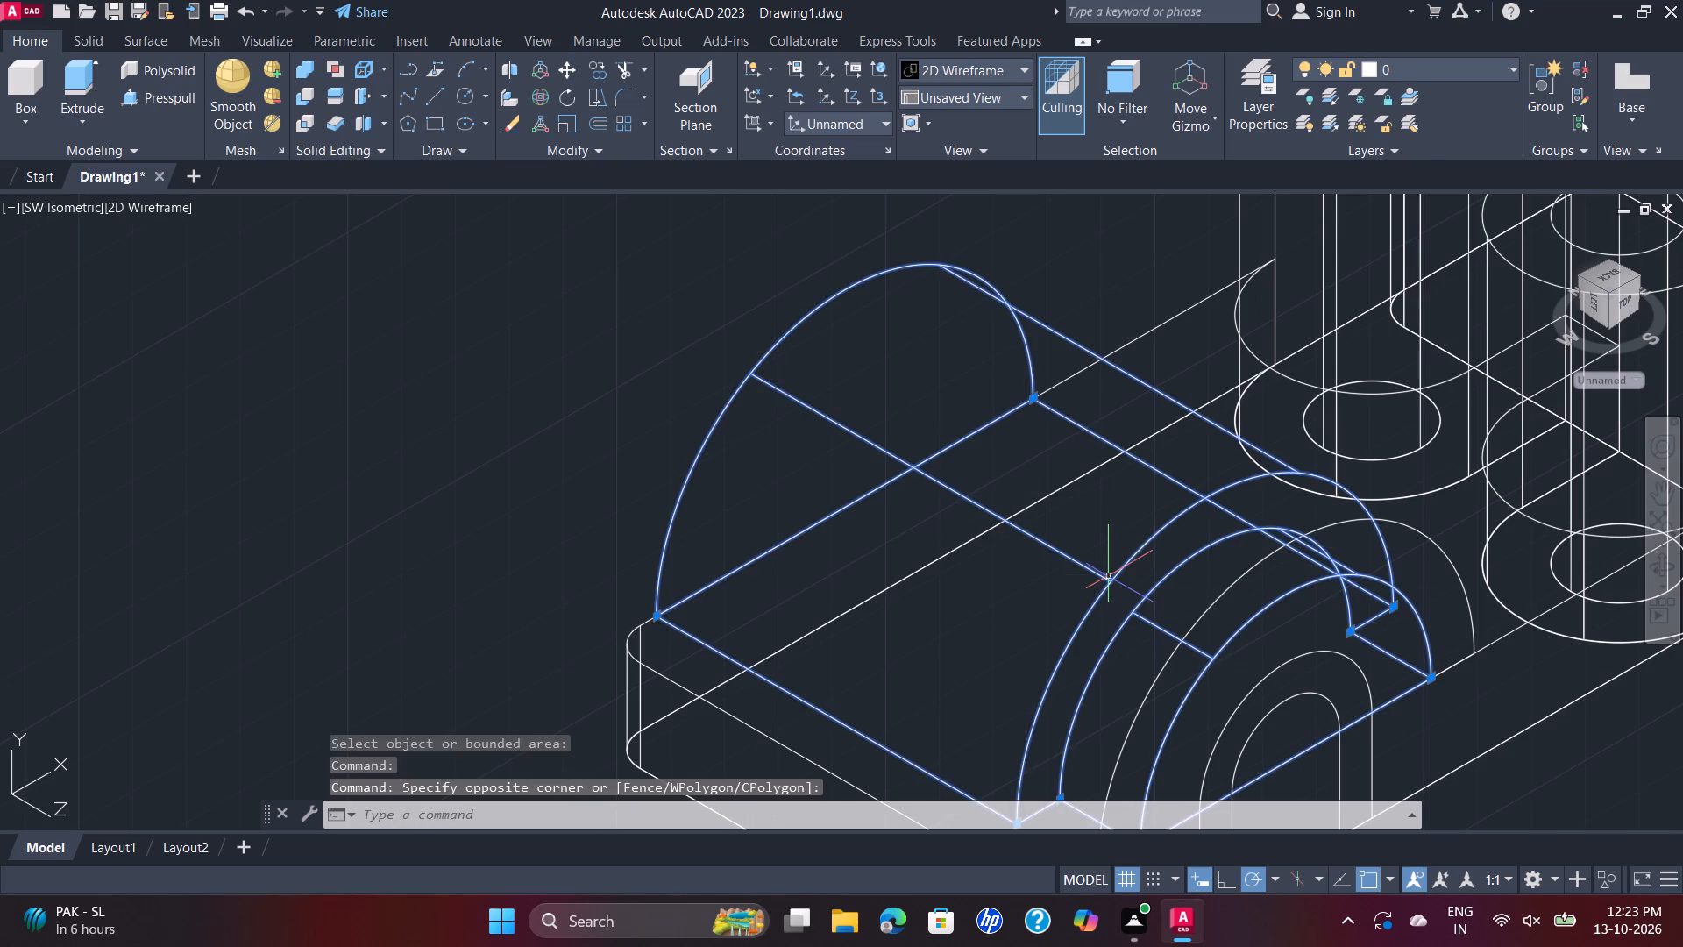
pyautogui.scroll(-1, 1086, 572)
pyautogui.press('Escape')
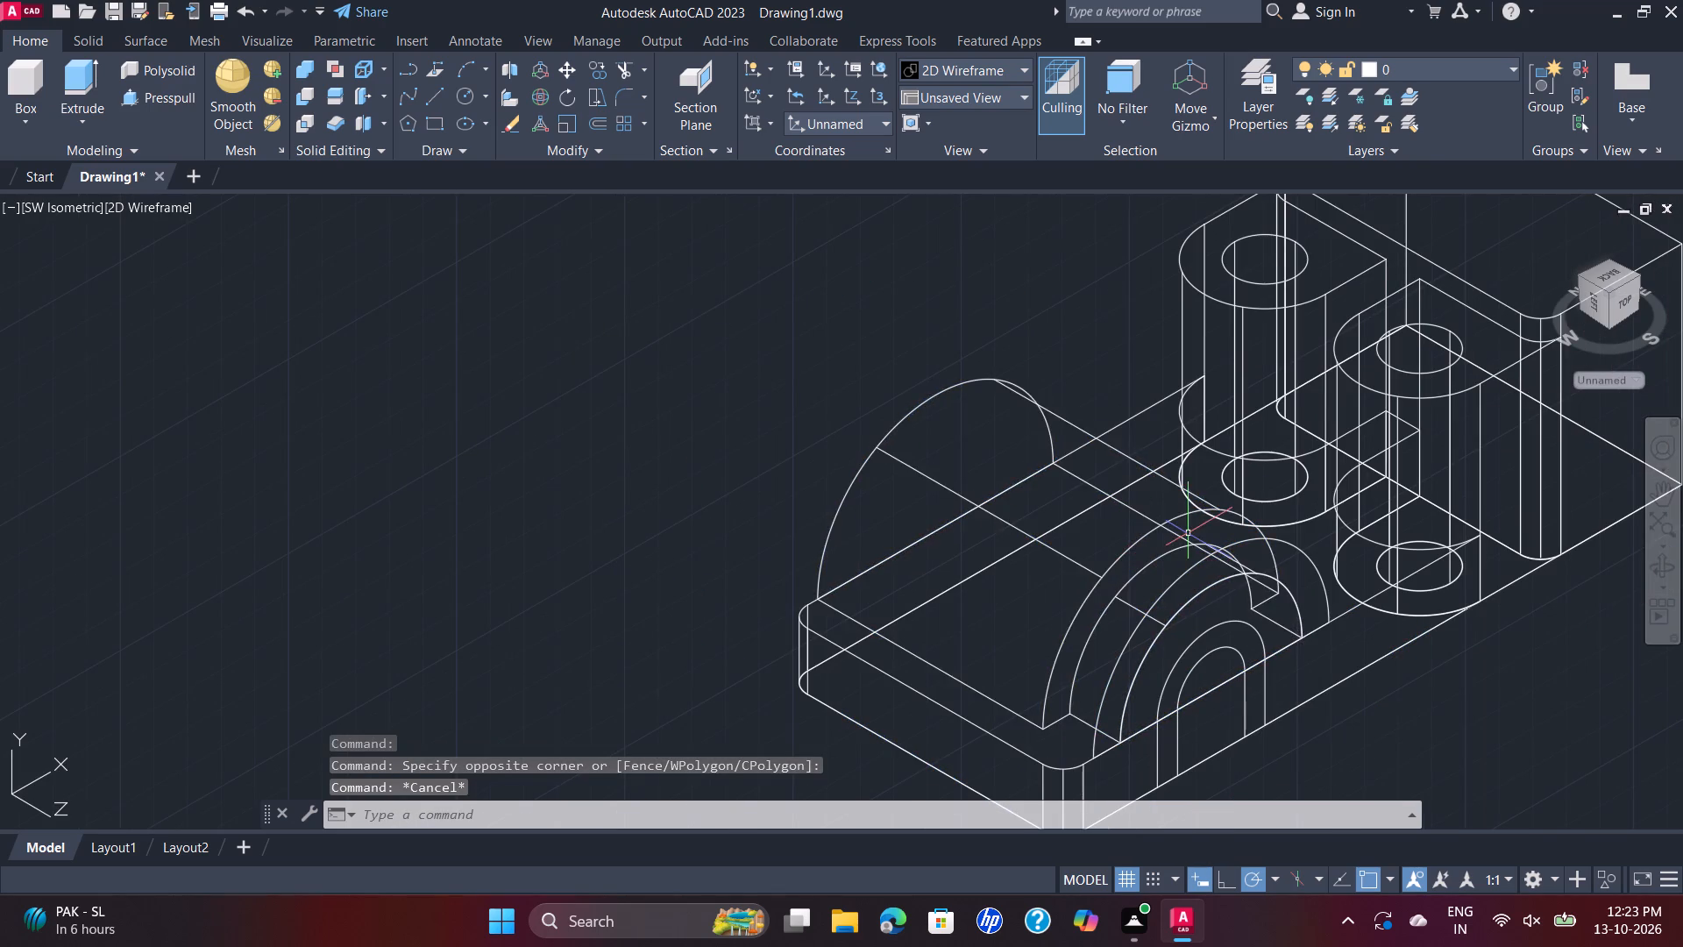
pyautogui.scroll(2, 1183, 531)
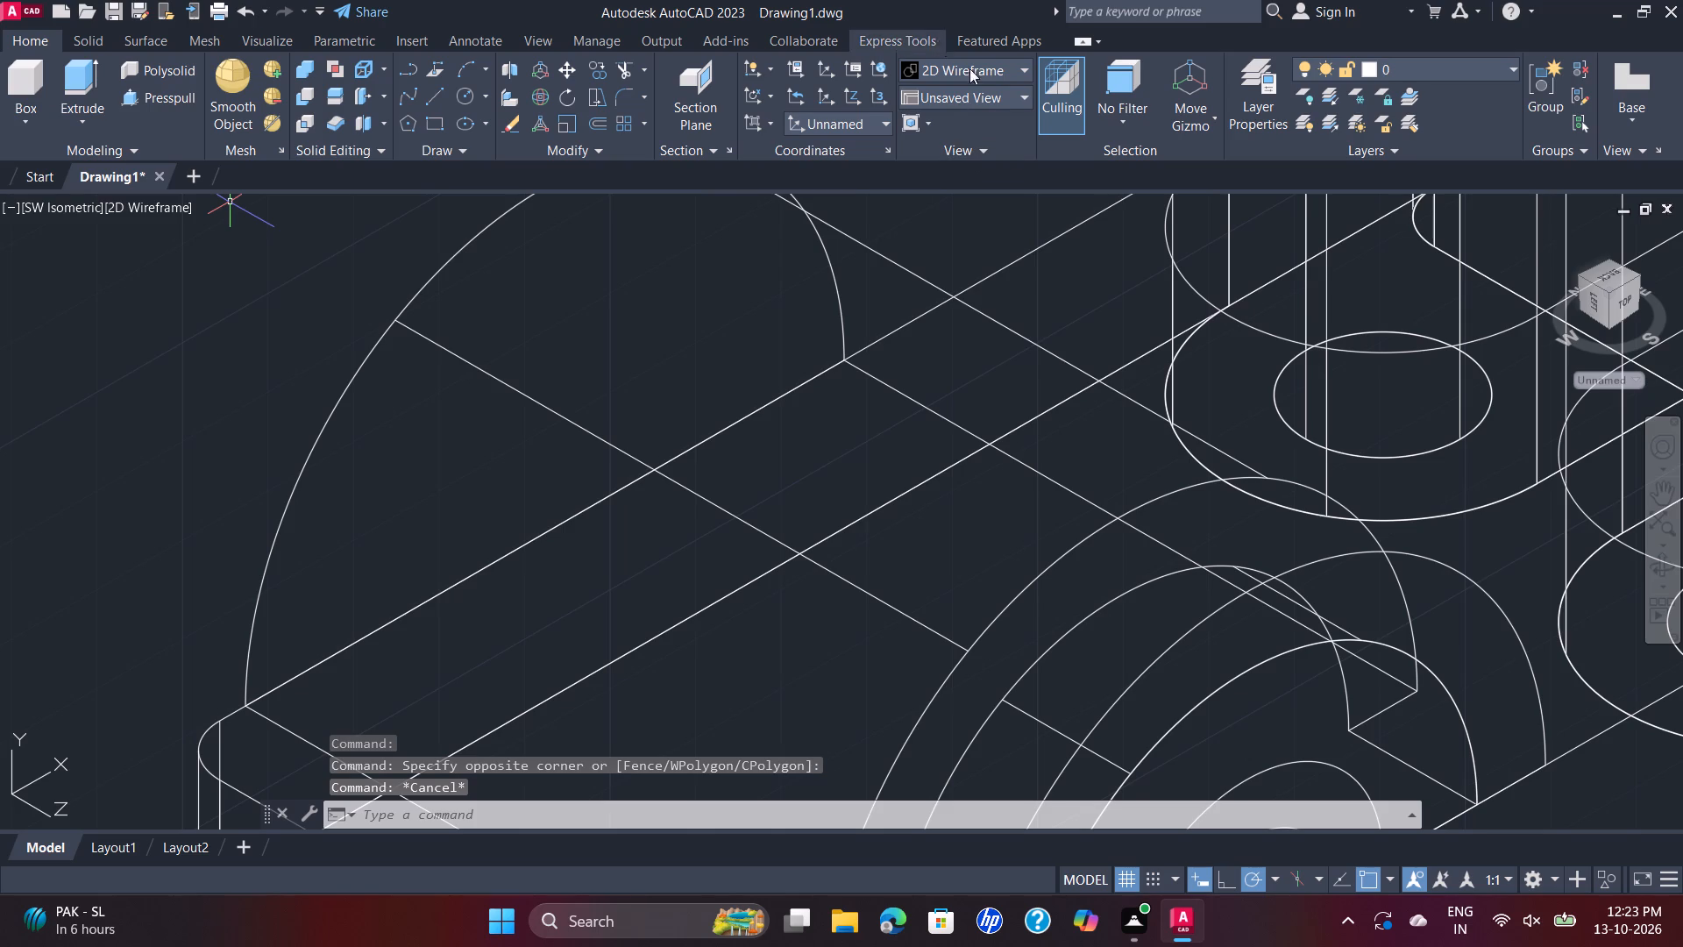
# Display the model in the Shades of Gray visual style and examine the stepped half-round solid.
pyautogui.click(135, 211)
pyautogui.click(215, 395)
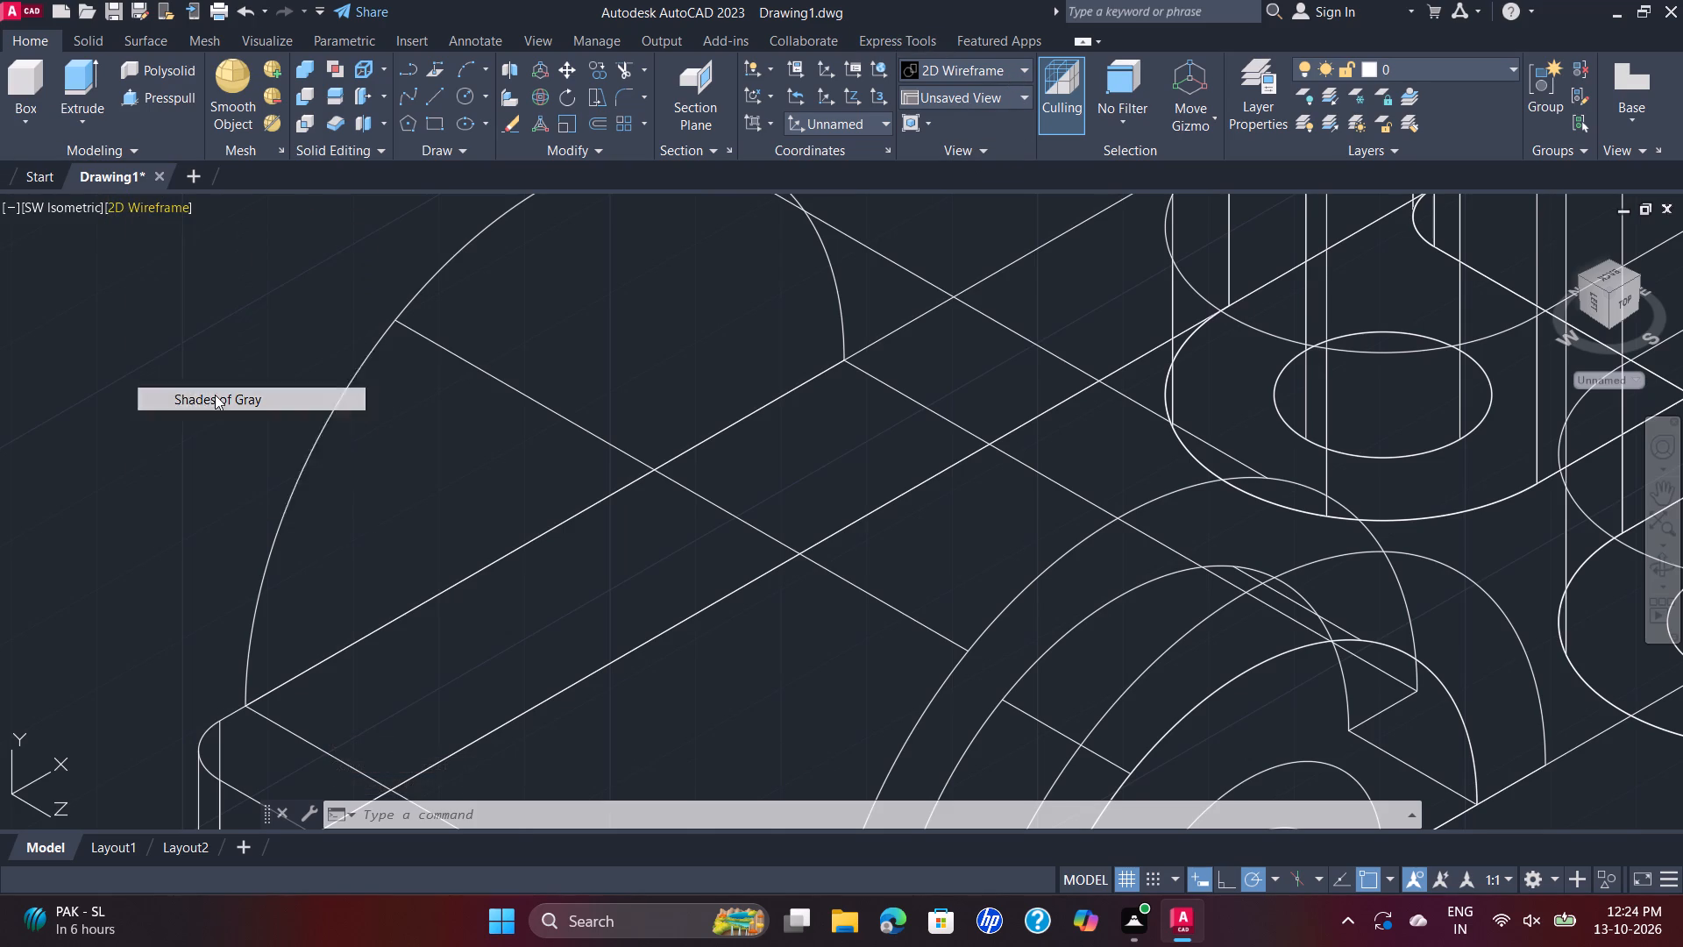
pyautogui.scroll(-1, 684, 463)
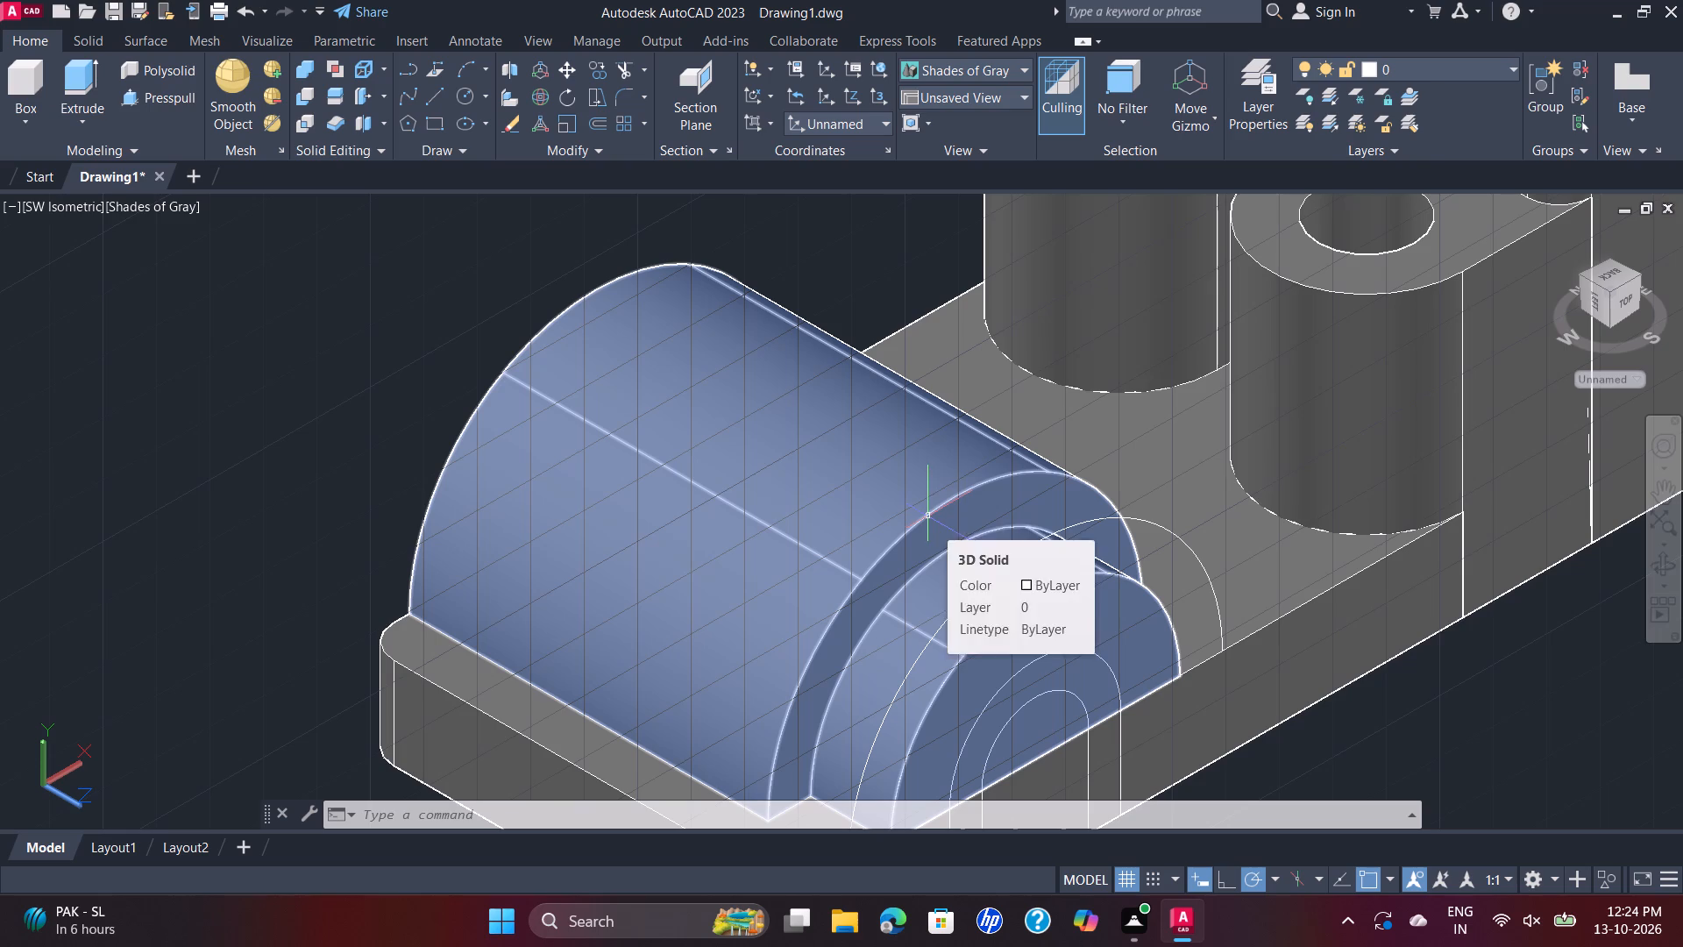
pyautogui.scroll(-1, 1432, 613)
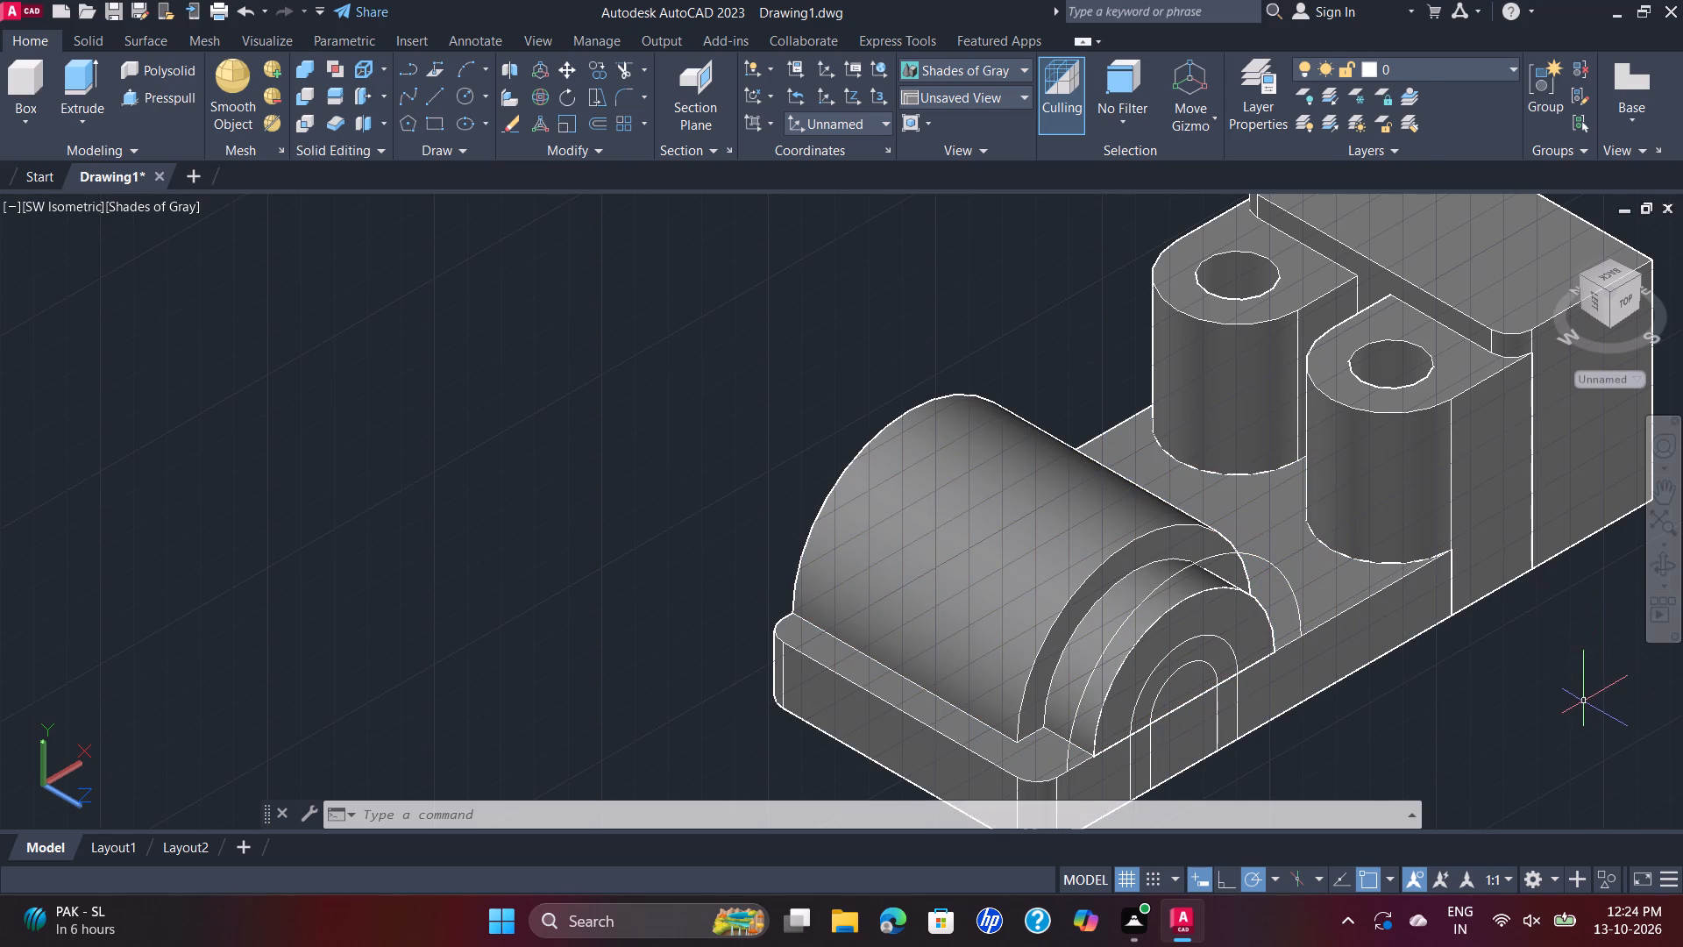
# Undo the visual style change and the 15 mm and 82 mm presspulls, back to the flat arched profiles on the plate's side.
pyautogui.hotkey('ctrl', 'z')
pyautogui.hotkey('ctrl', 'z')
pyautogui.hotkey('ctrl', 'z')
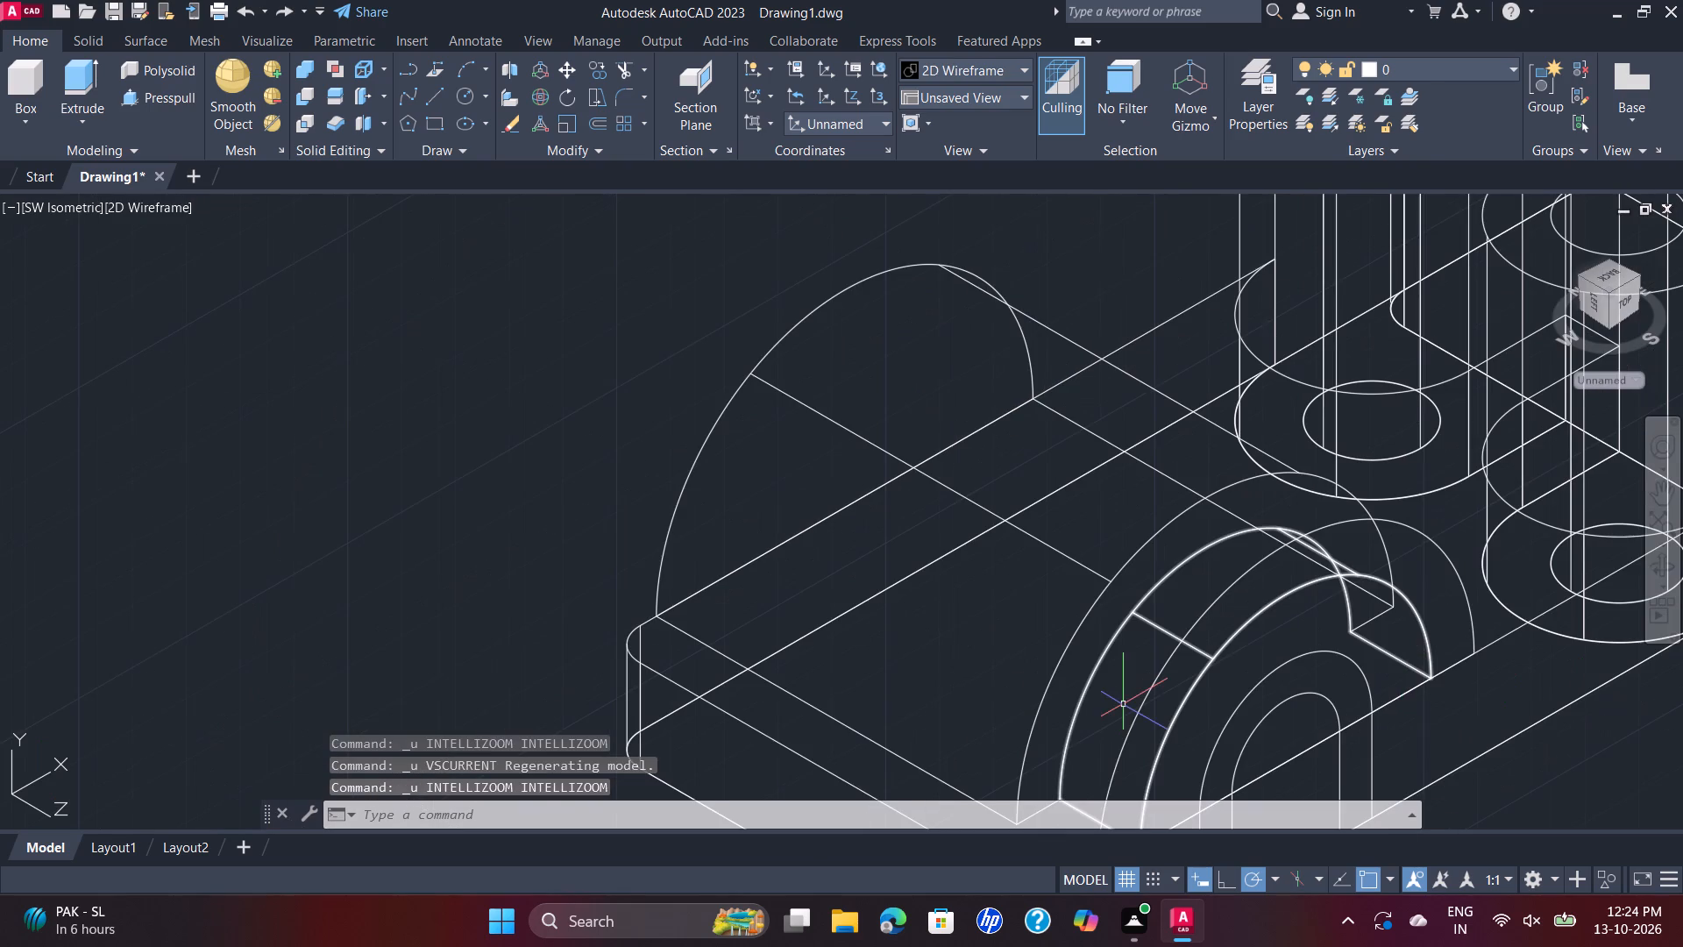
pyautogui.hotkey('ctrl', 'z')
pyautogui.hotkey('ctrl', 'z')
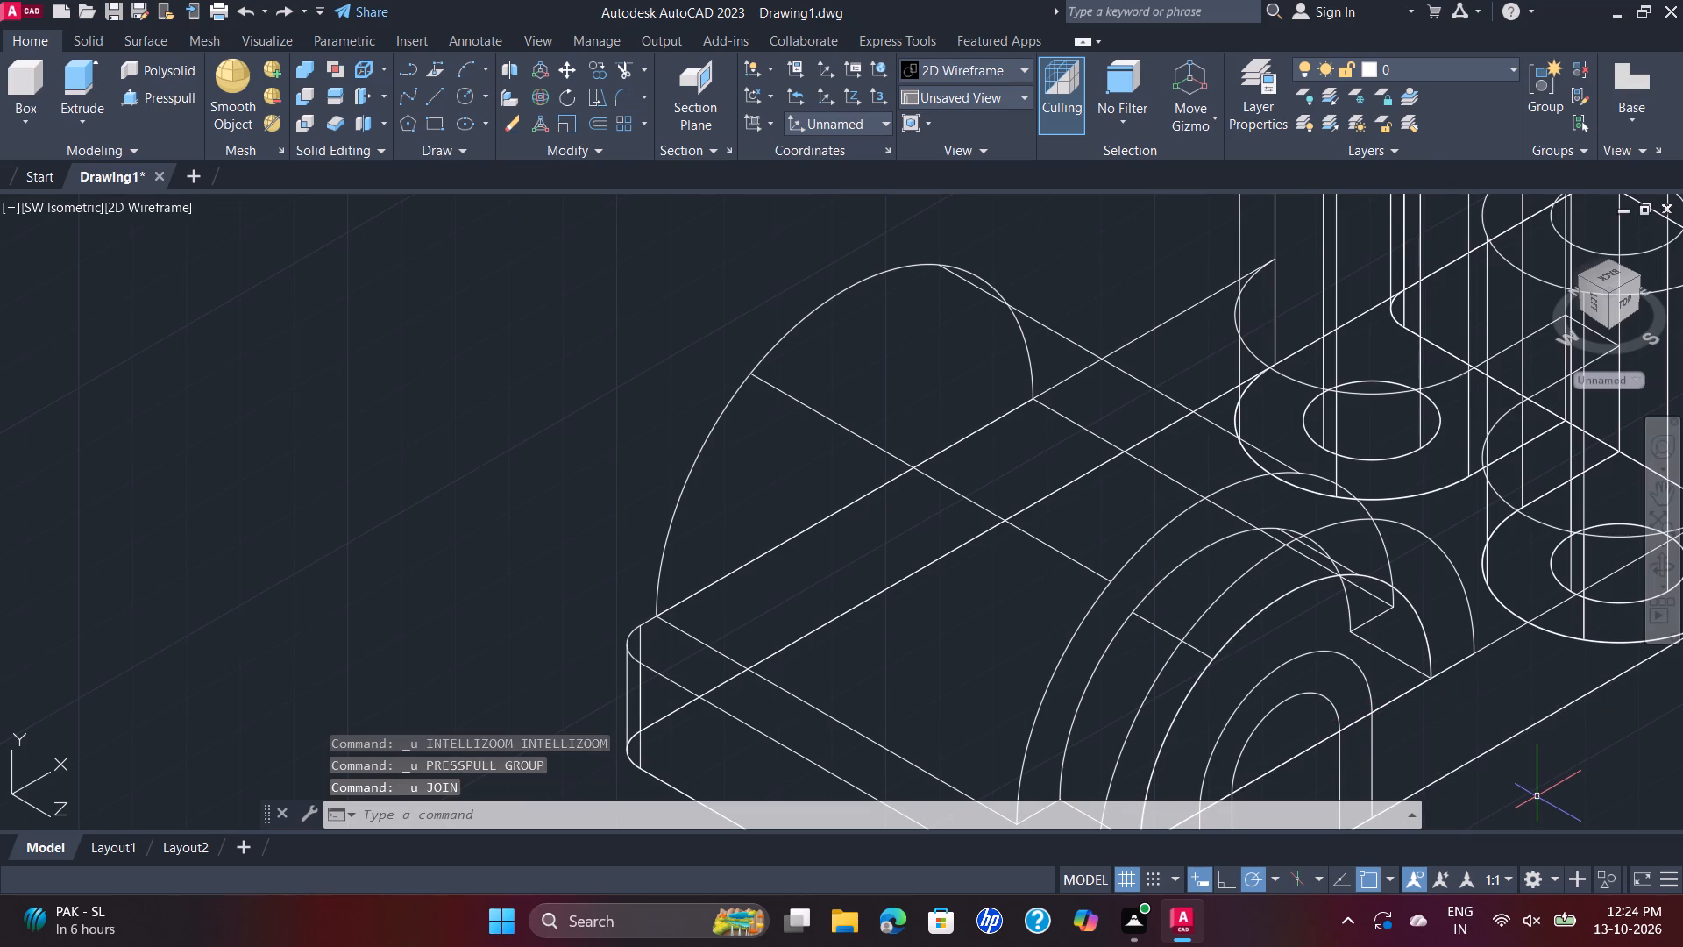
pyautogui.hotkey('ctrl', 'z')
pyautogui.hotkey('ctrl', 'z')
pyautogui.hotkey('ctrl', 'z')
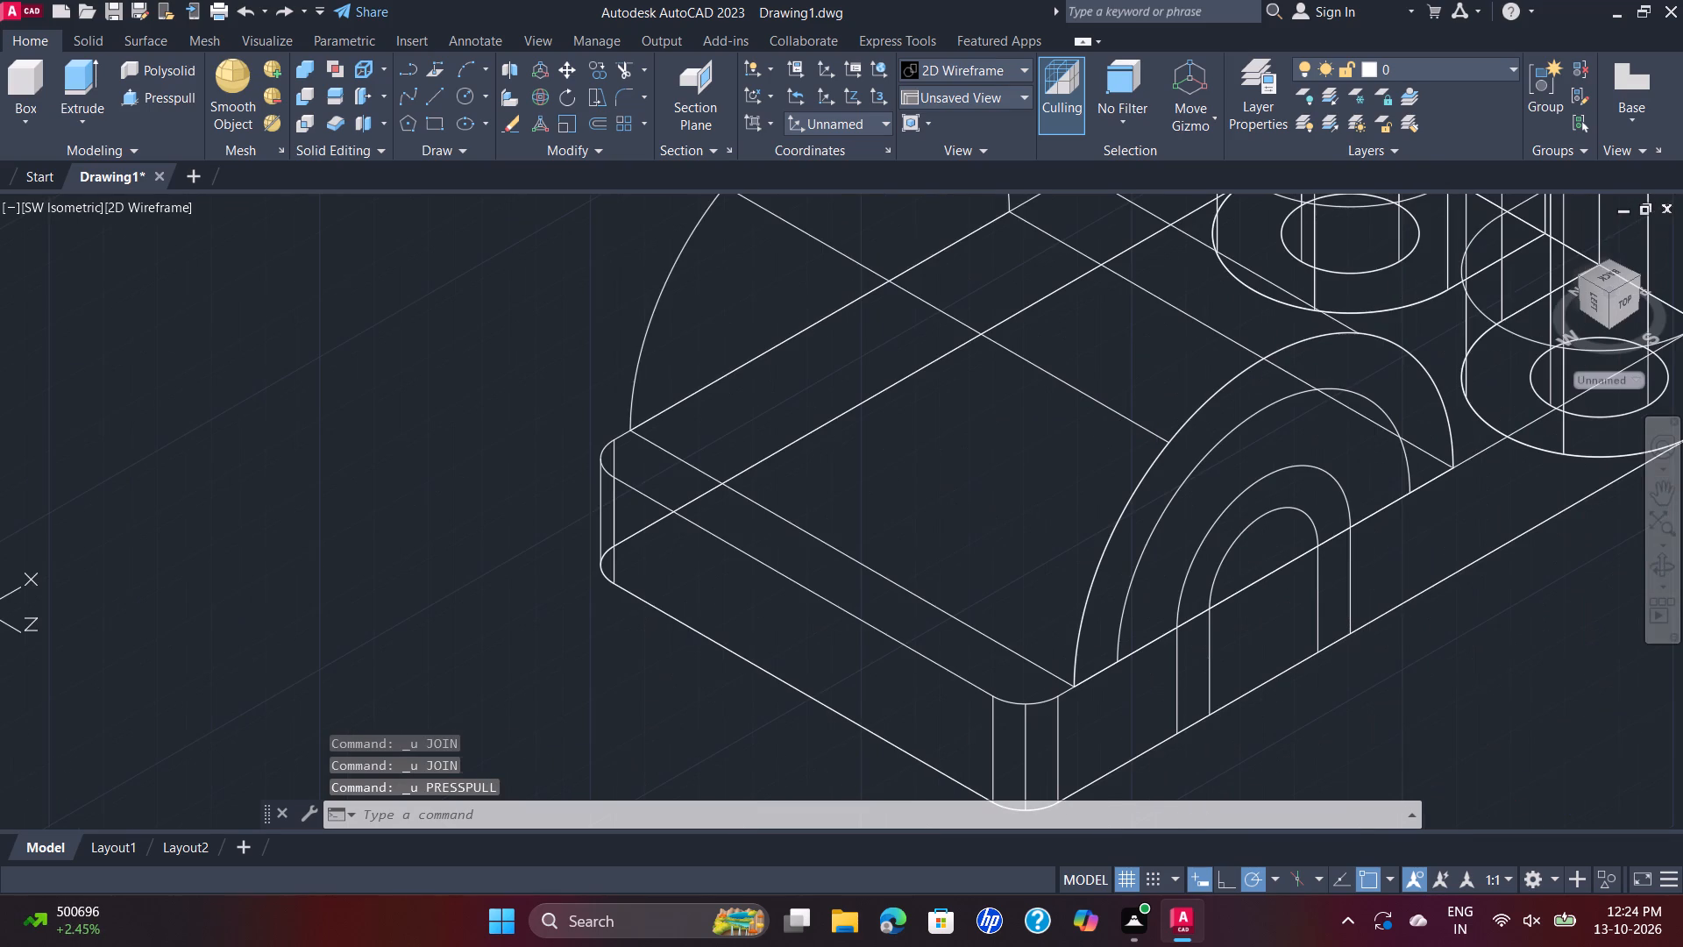
pyautogui.scroll(-1, 1299, 451)
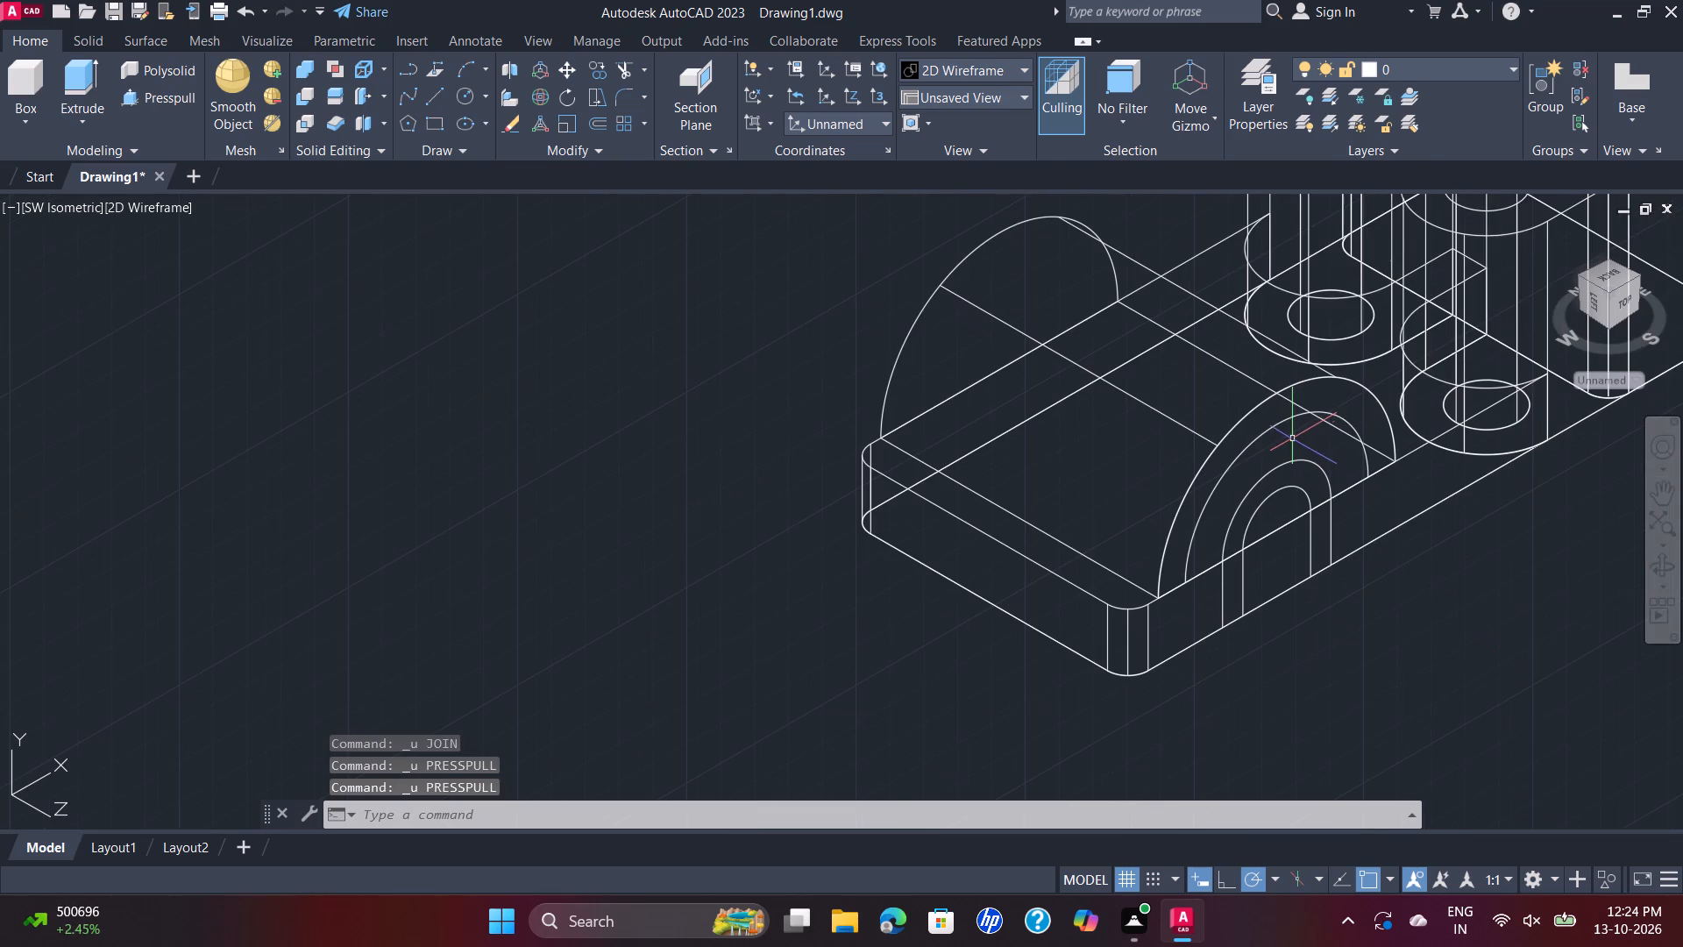
pyautogui.hotkey('ctrl', 'z')
pyautogui.hotkey('ctrl', 'z')
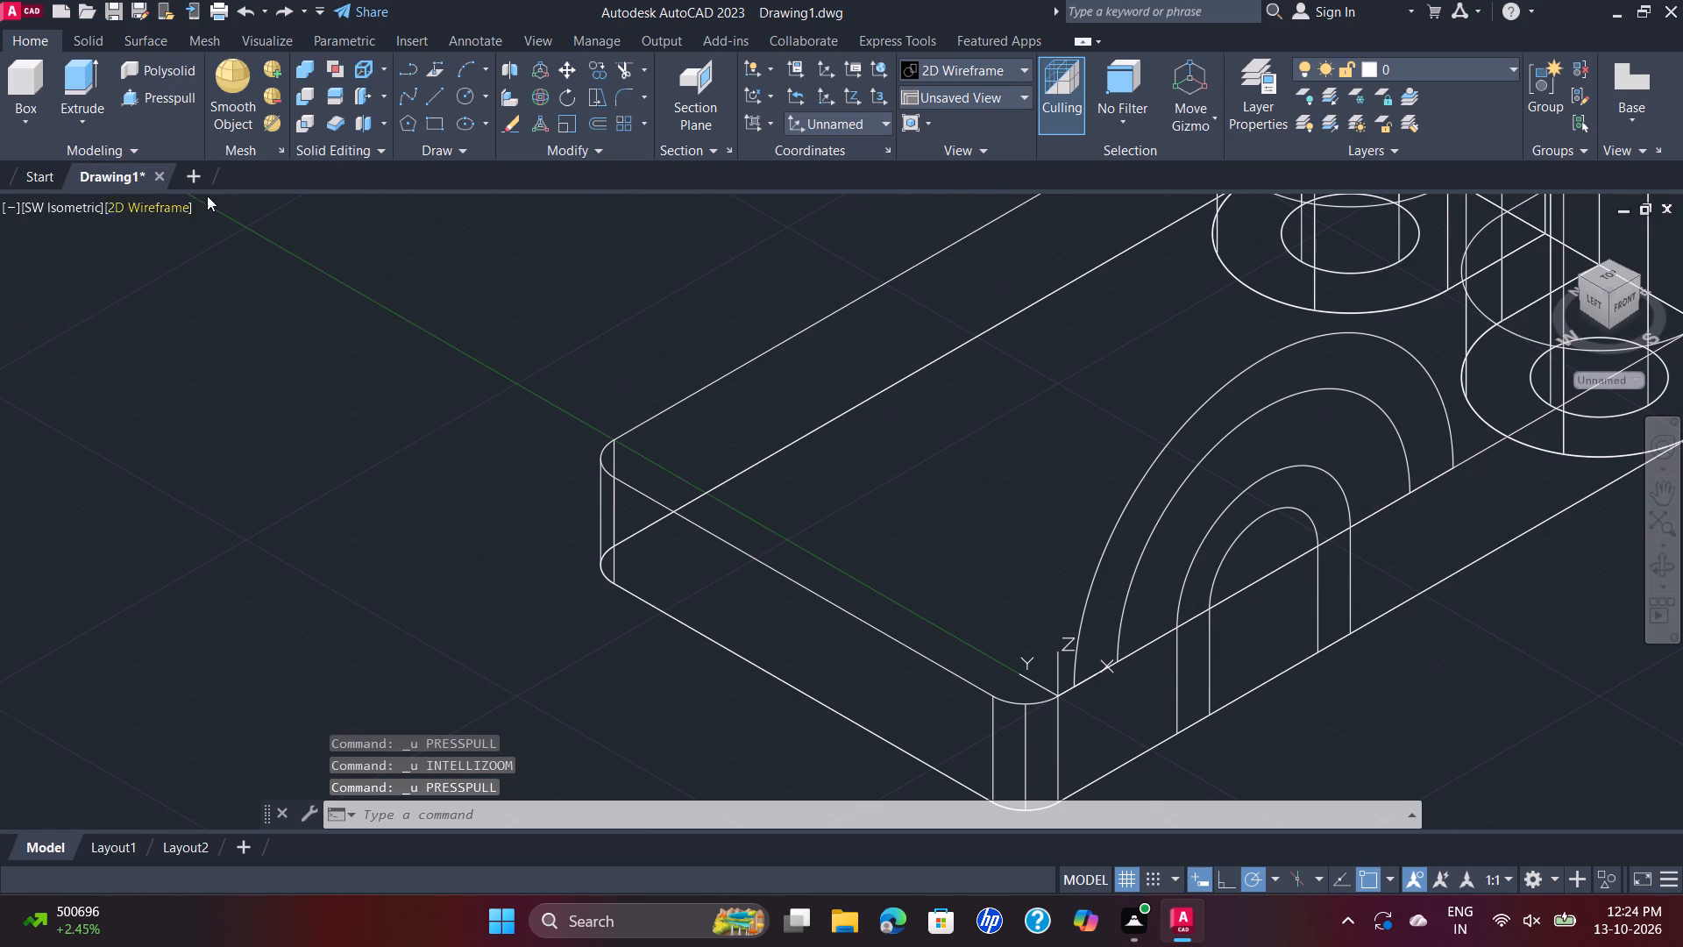
# Presspull the closed 35 mm radius half-round profile 77 mm across the top of the plate.
pyautogui.click(1424, 367)
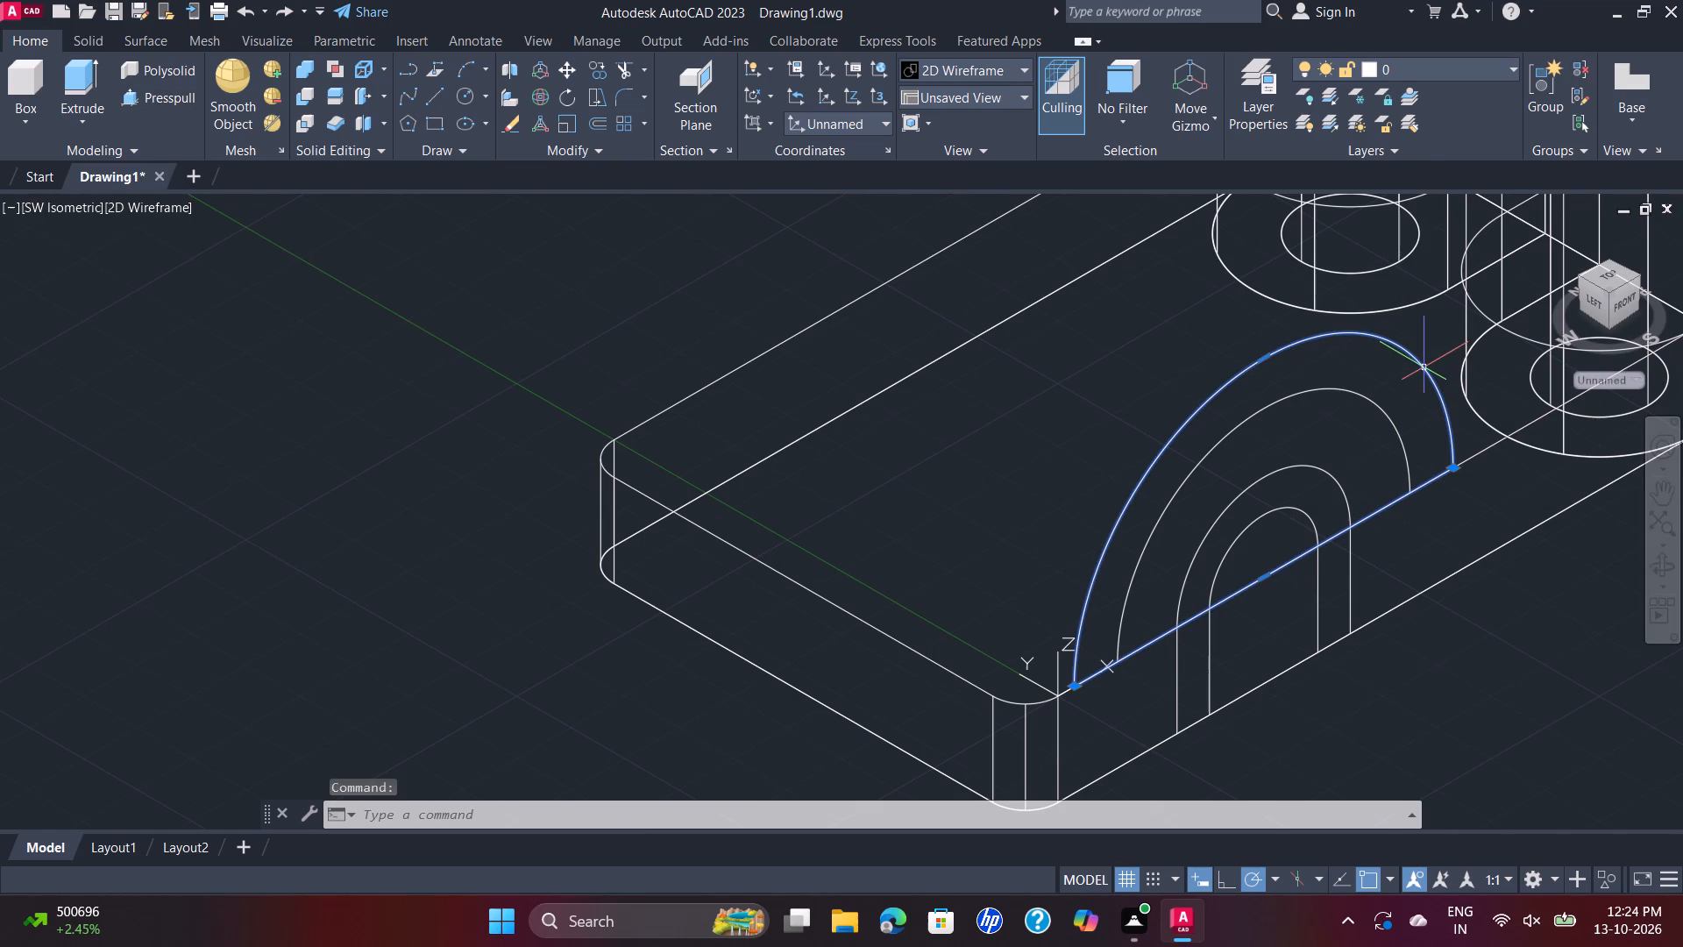
pyautogui.press('p')
pyautogui.write('RE')
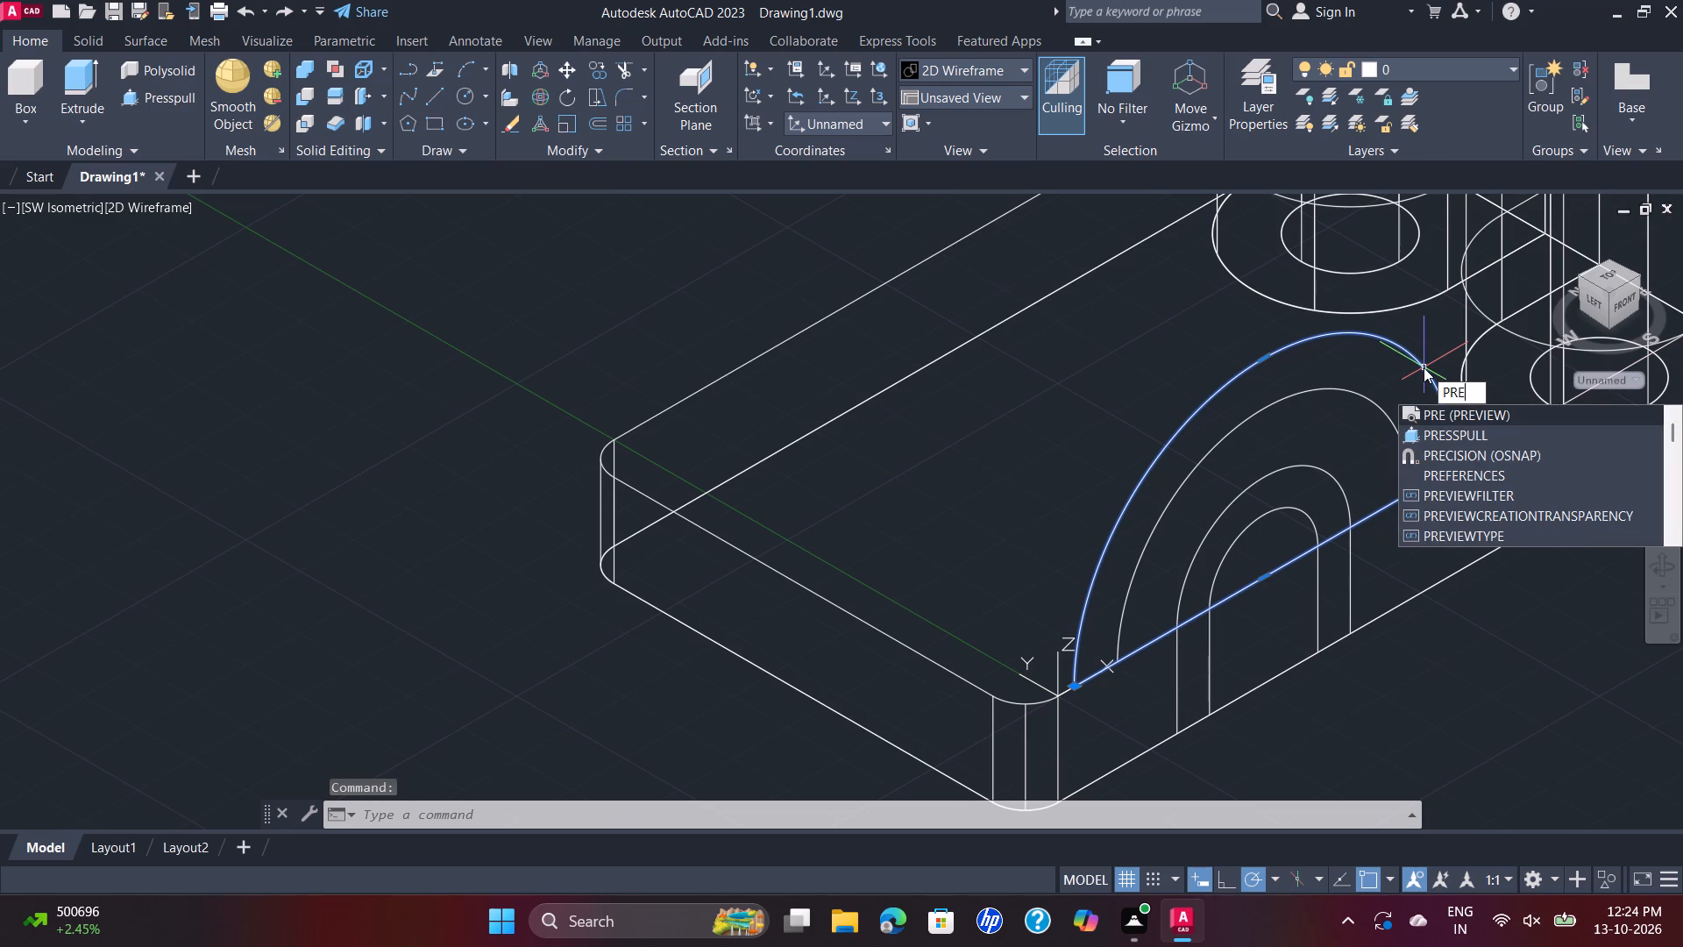
pyautogui.write('SS')
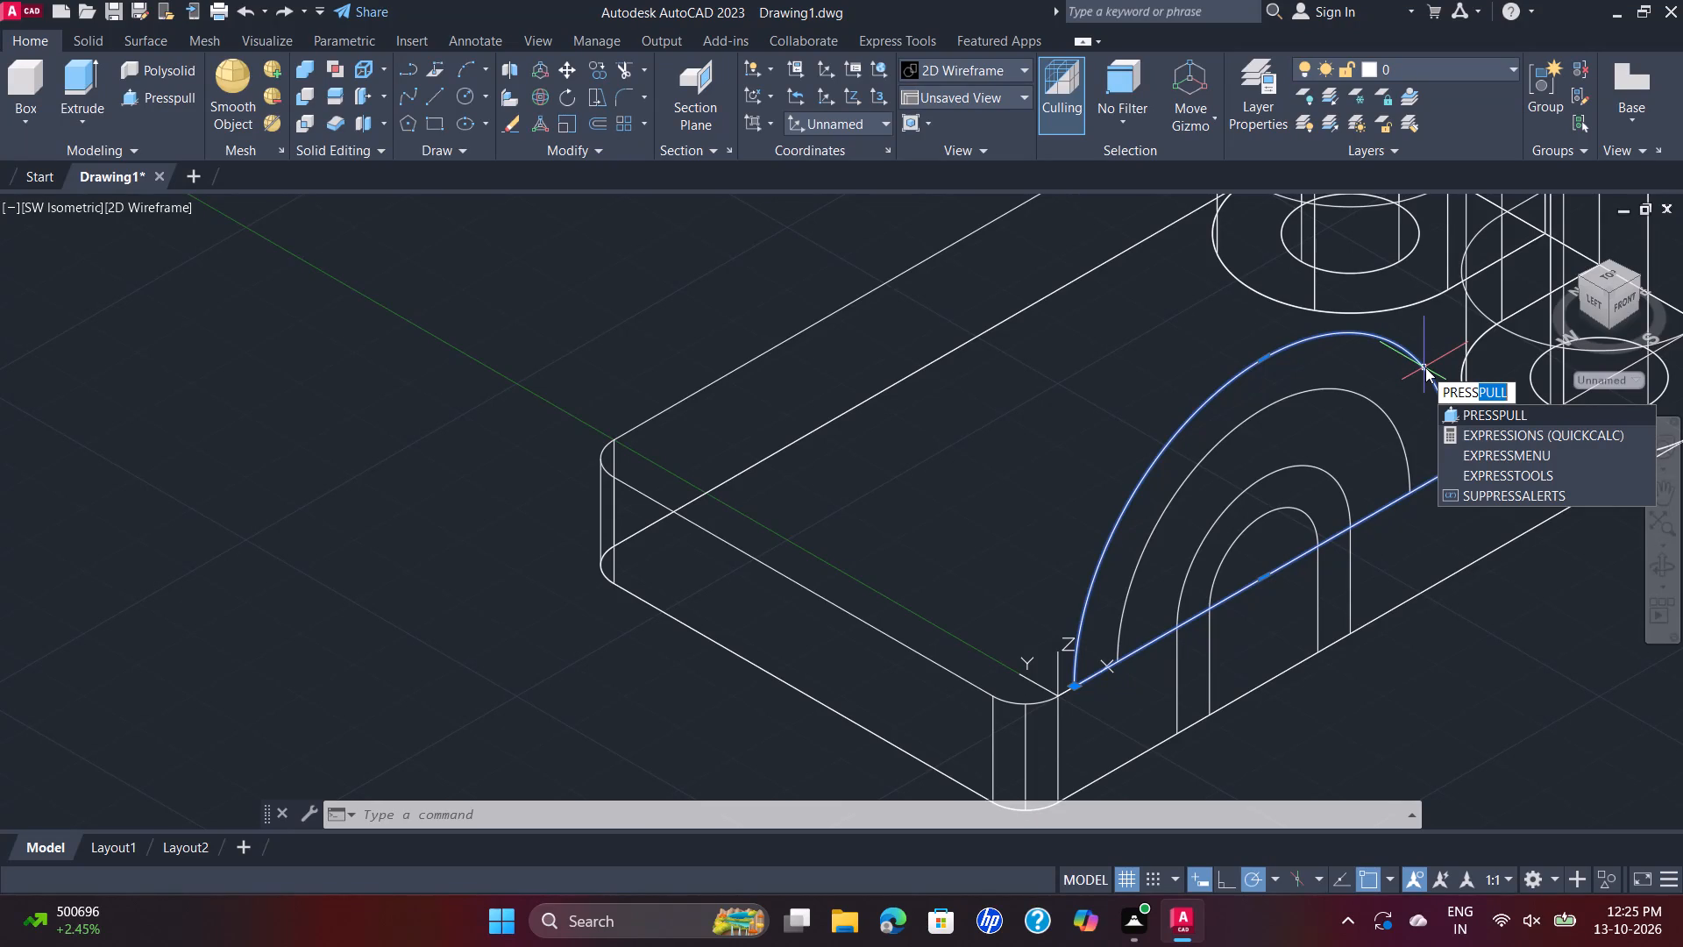
pyautogui.press('Return')
pyautogui.click(1425, 367)
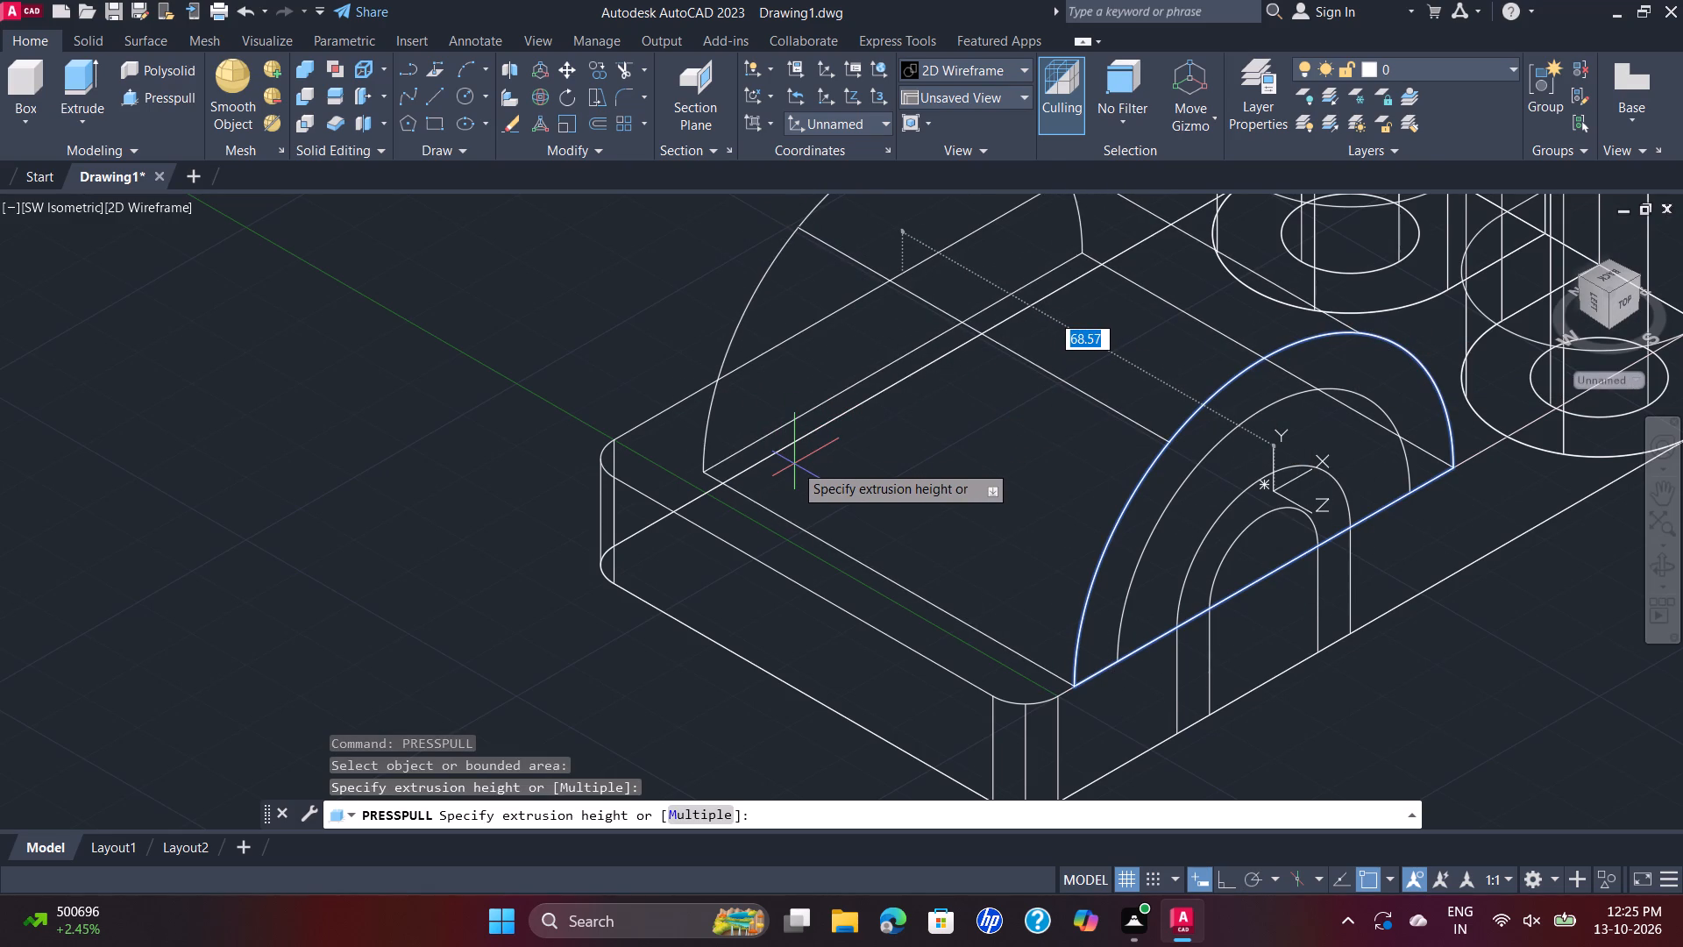
pyautogui.write('77')
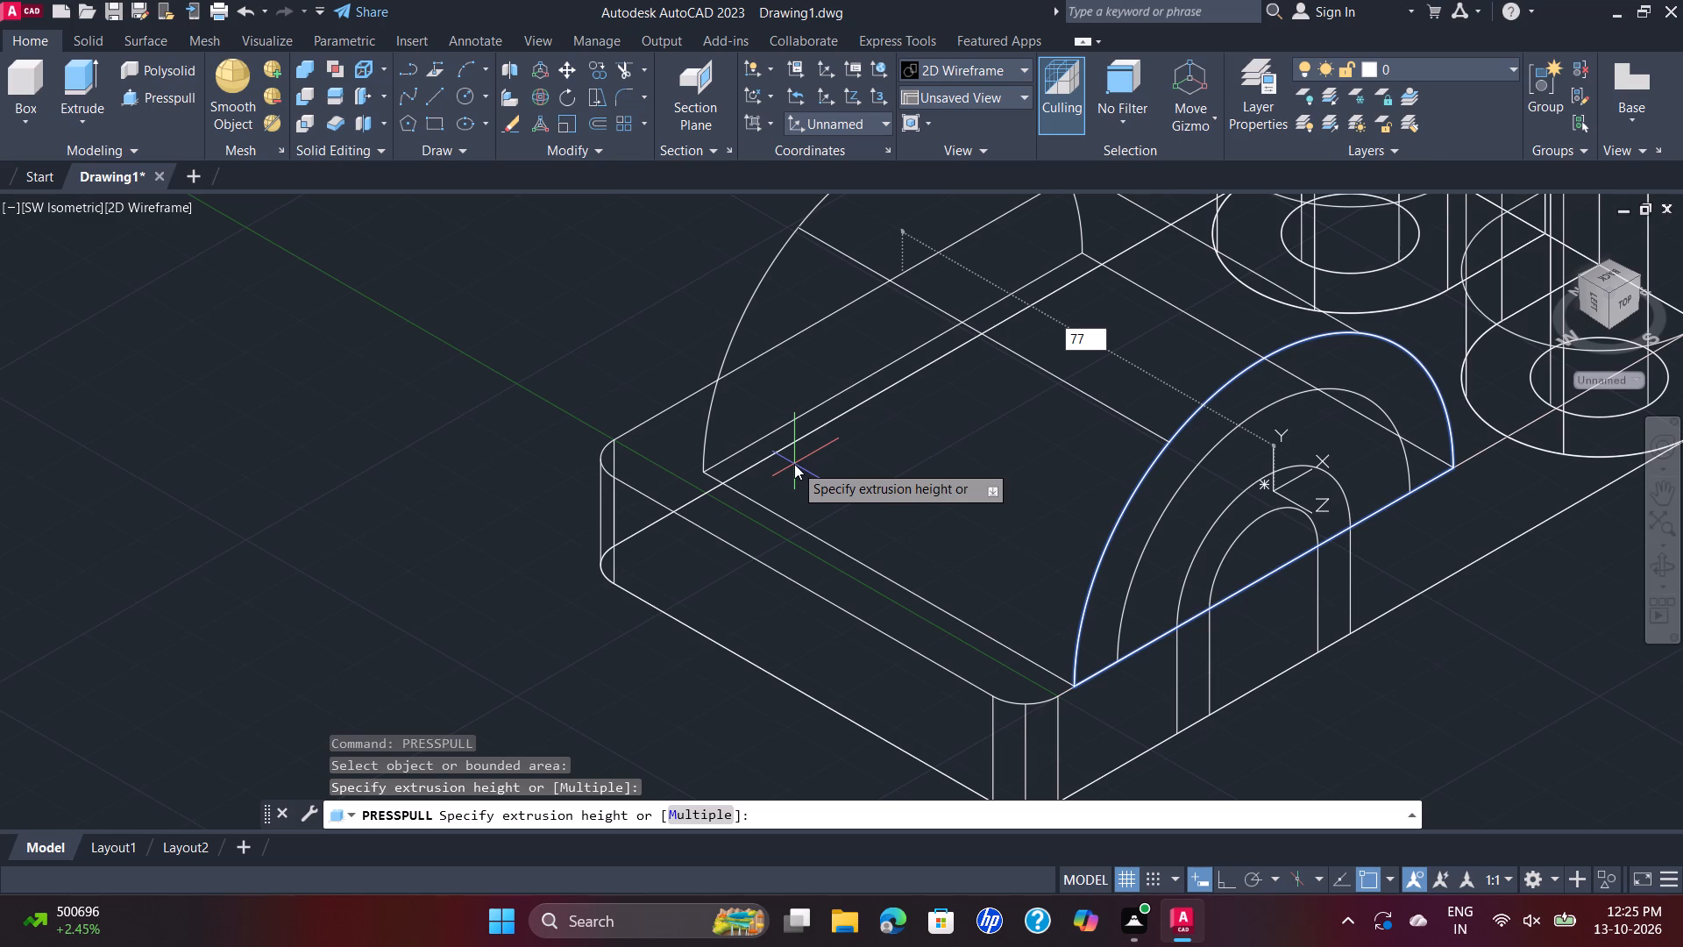
pyautogui.press('Return')
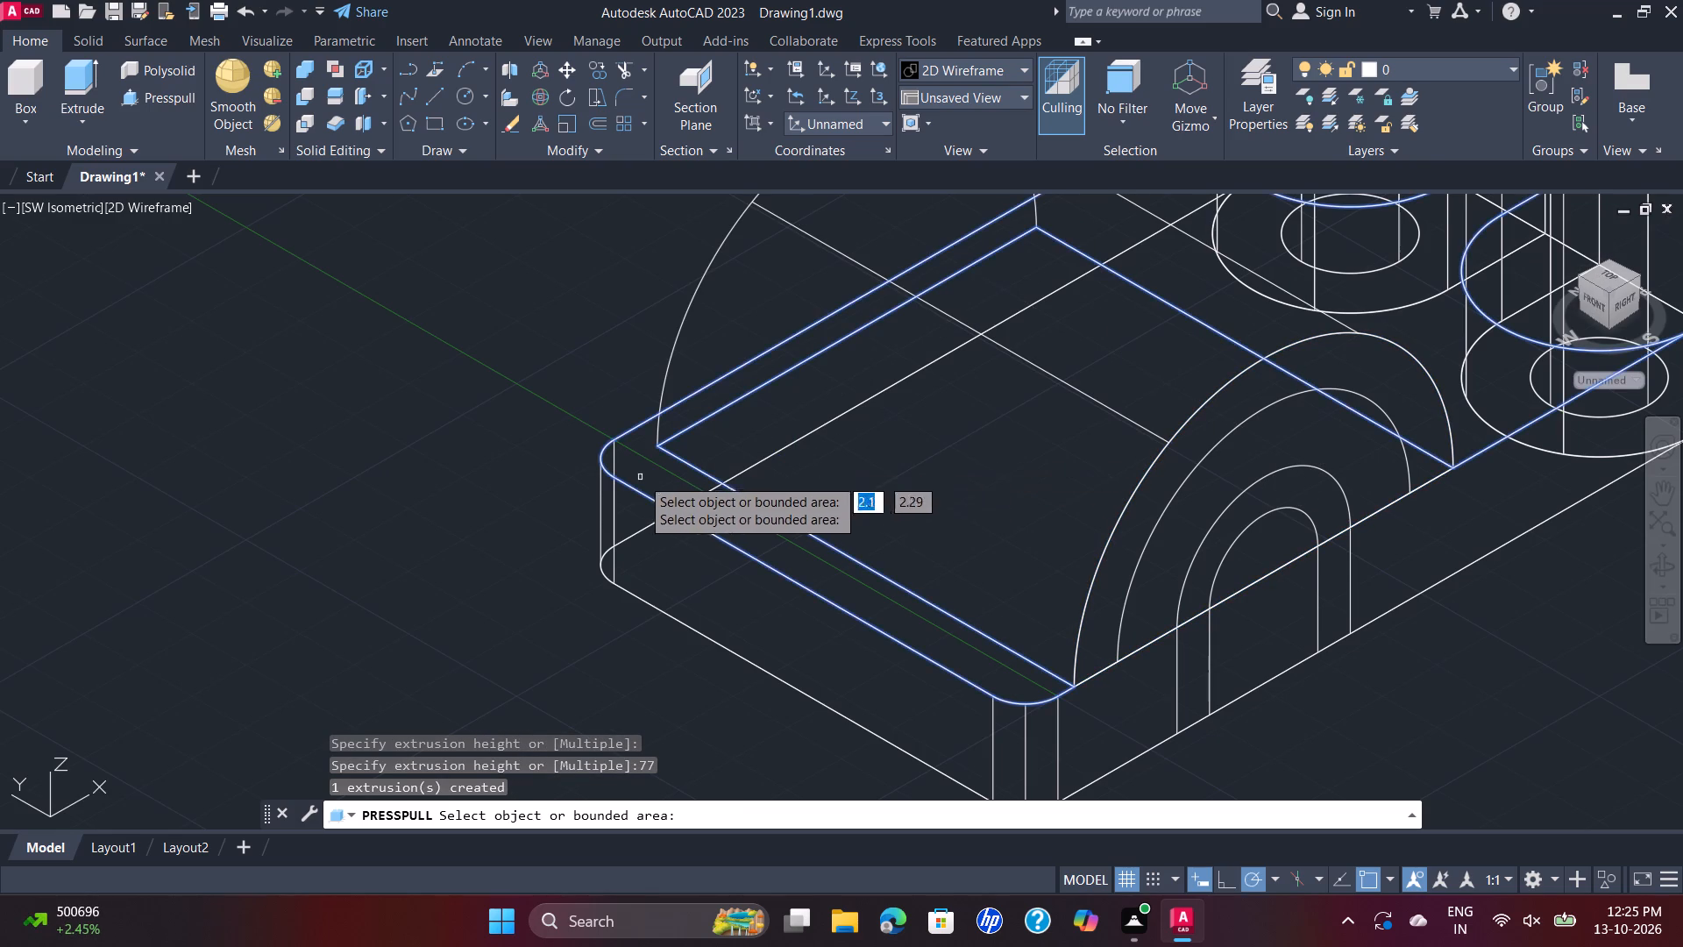
# Presspull the band between the 27 and 35 mm radius arcs 15 mm inward into the half-round solid.
pyautogui.click(1207, 438)
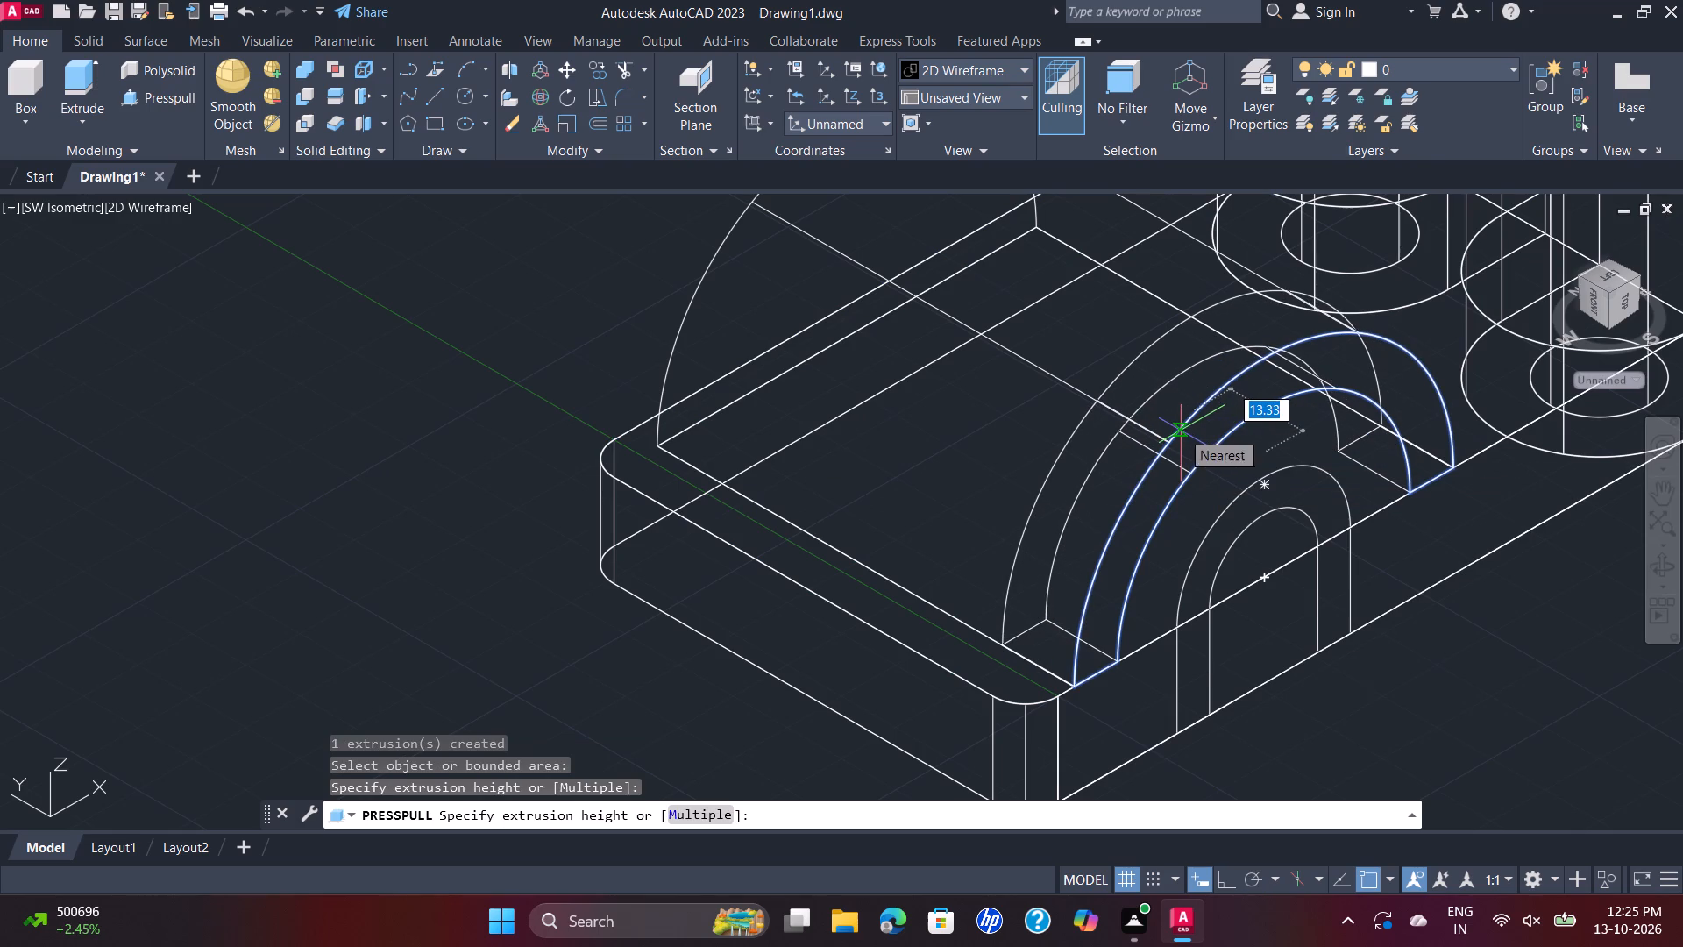
pyautogui.write('15')
pyautogui.press('Return')
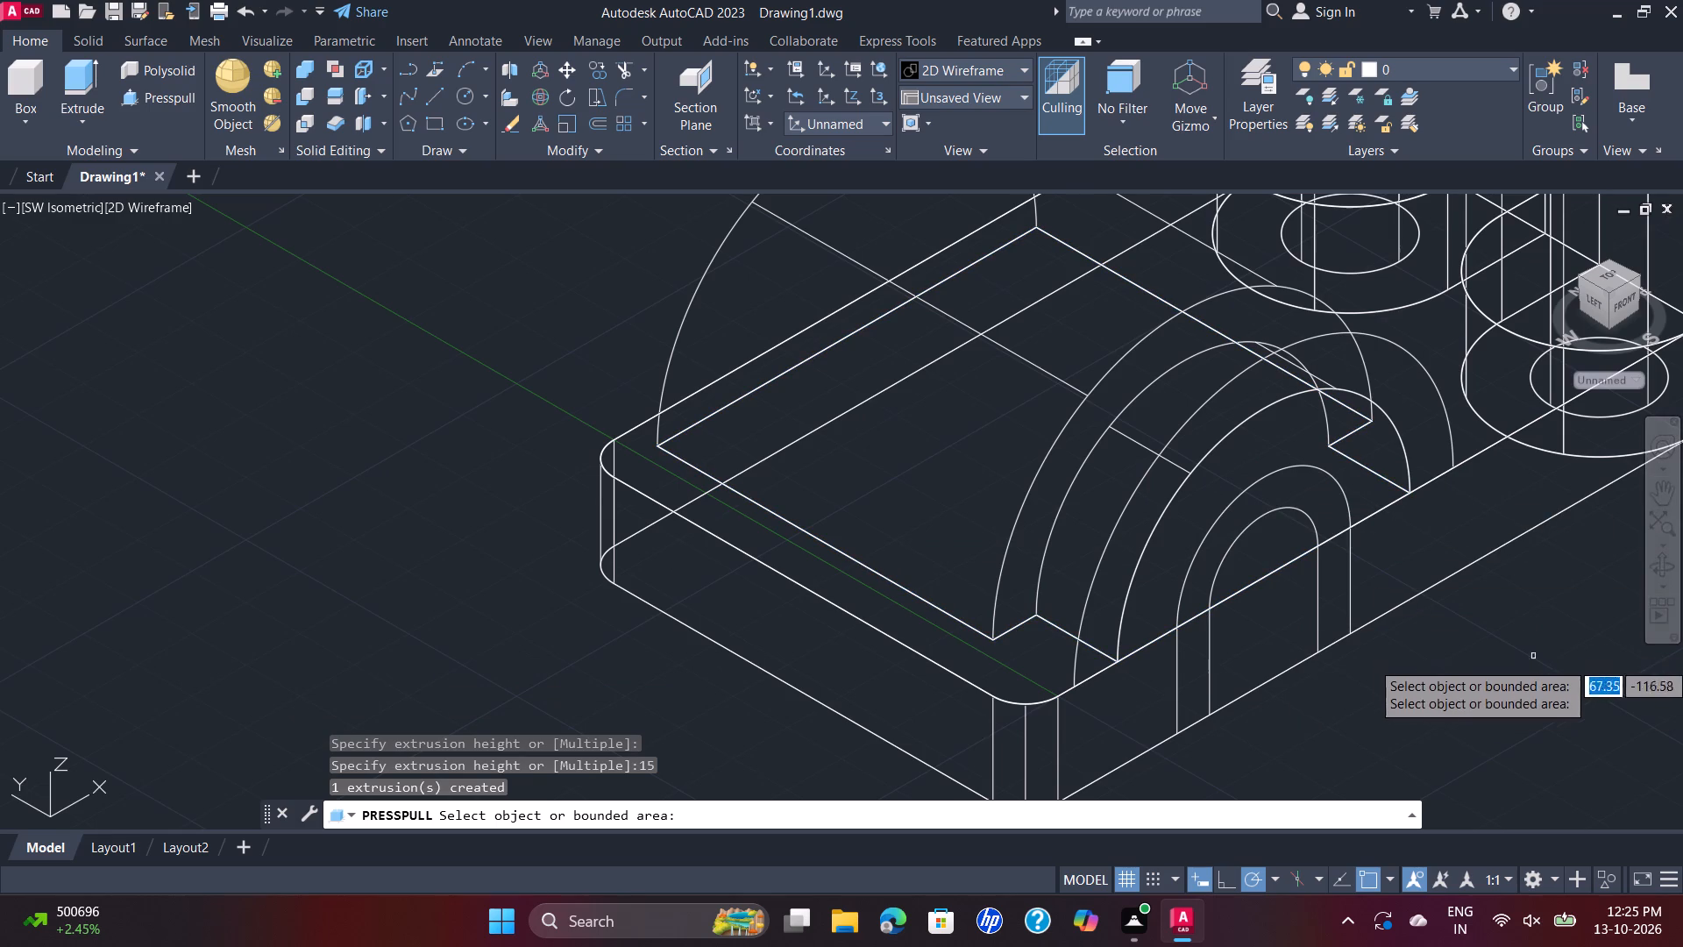
pyautogui.press('Escape')
# Display the whole bracket in the Shades of Gray visual style.
pyautogui.scroll(-2, 1070, 315)
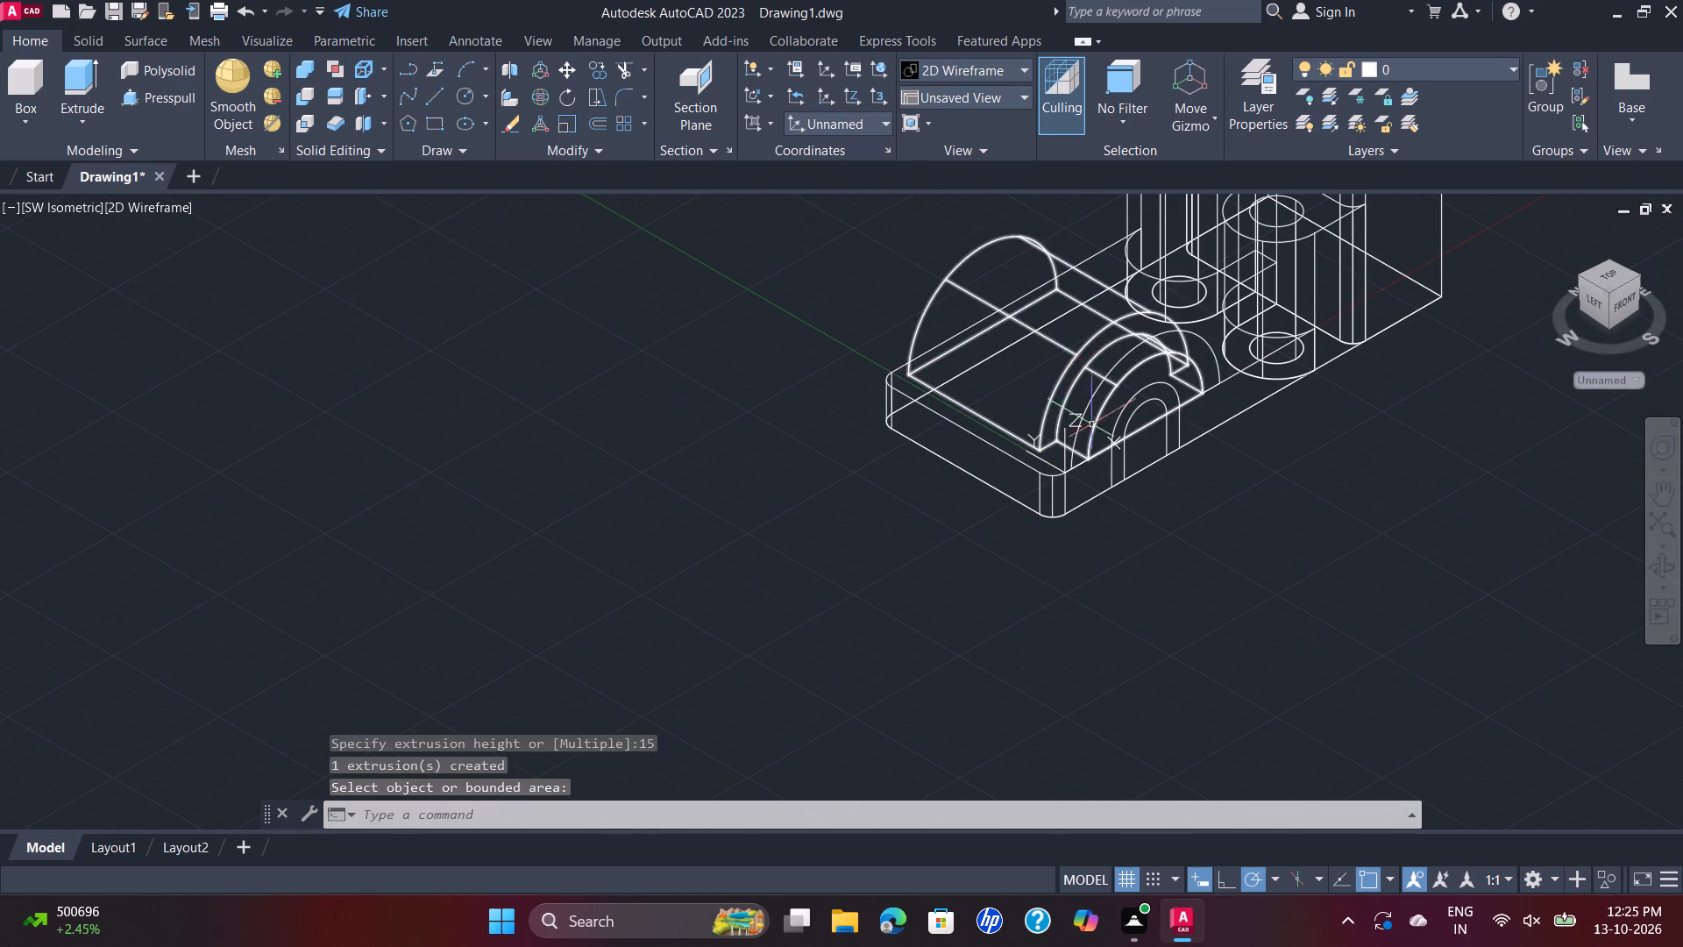
pyautogui.moveTo(1424, 455); pyautogui.dragTo(1265, 668, button='middle')
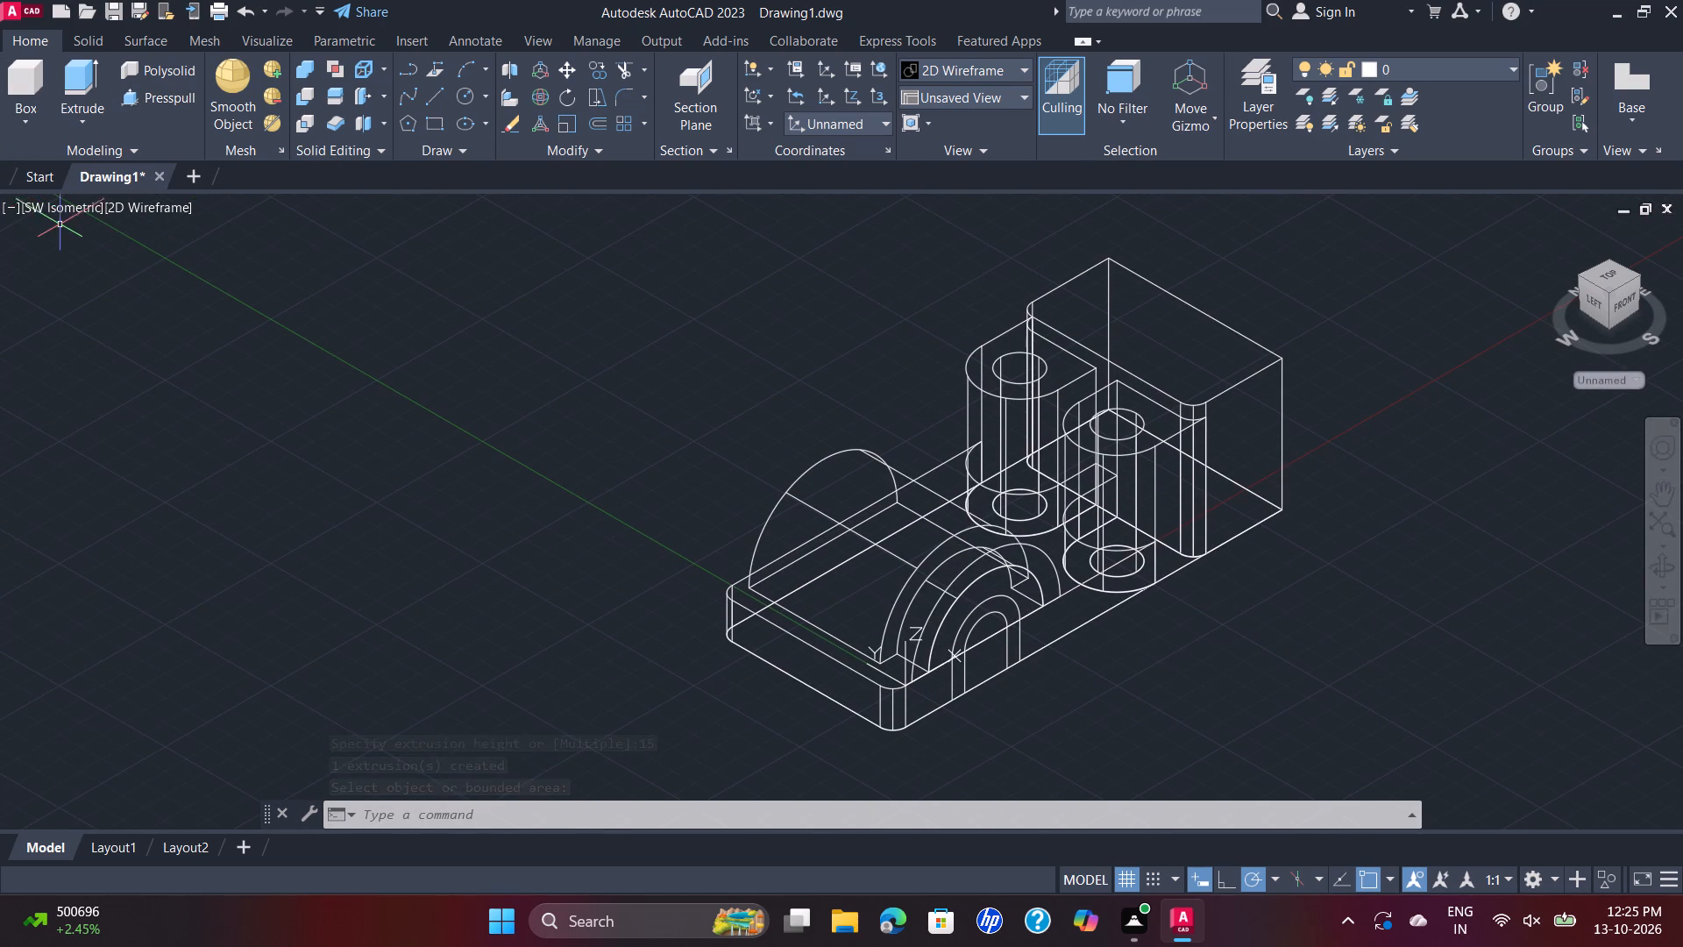
pyautogui.click(135, 214)
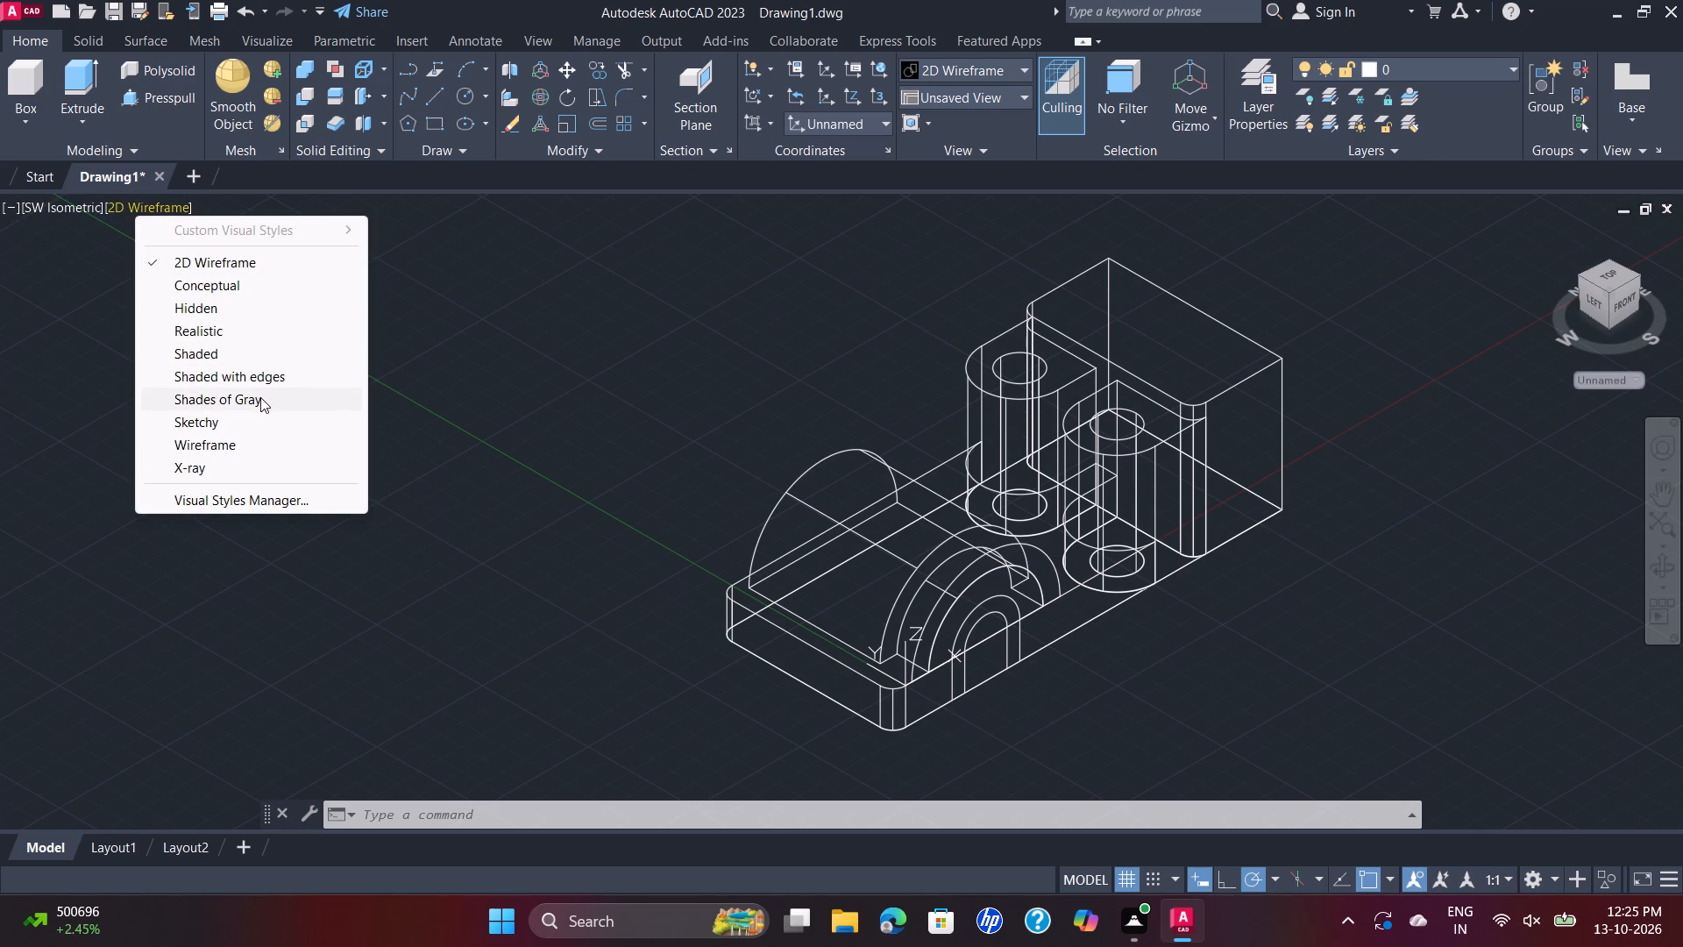
pyautogui.click(260, 397)
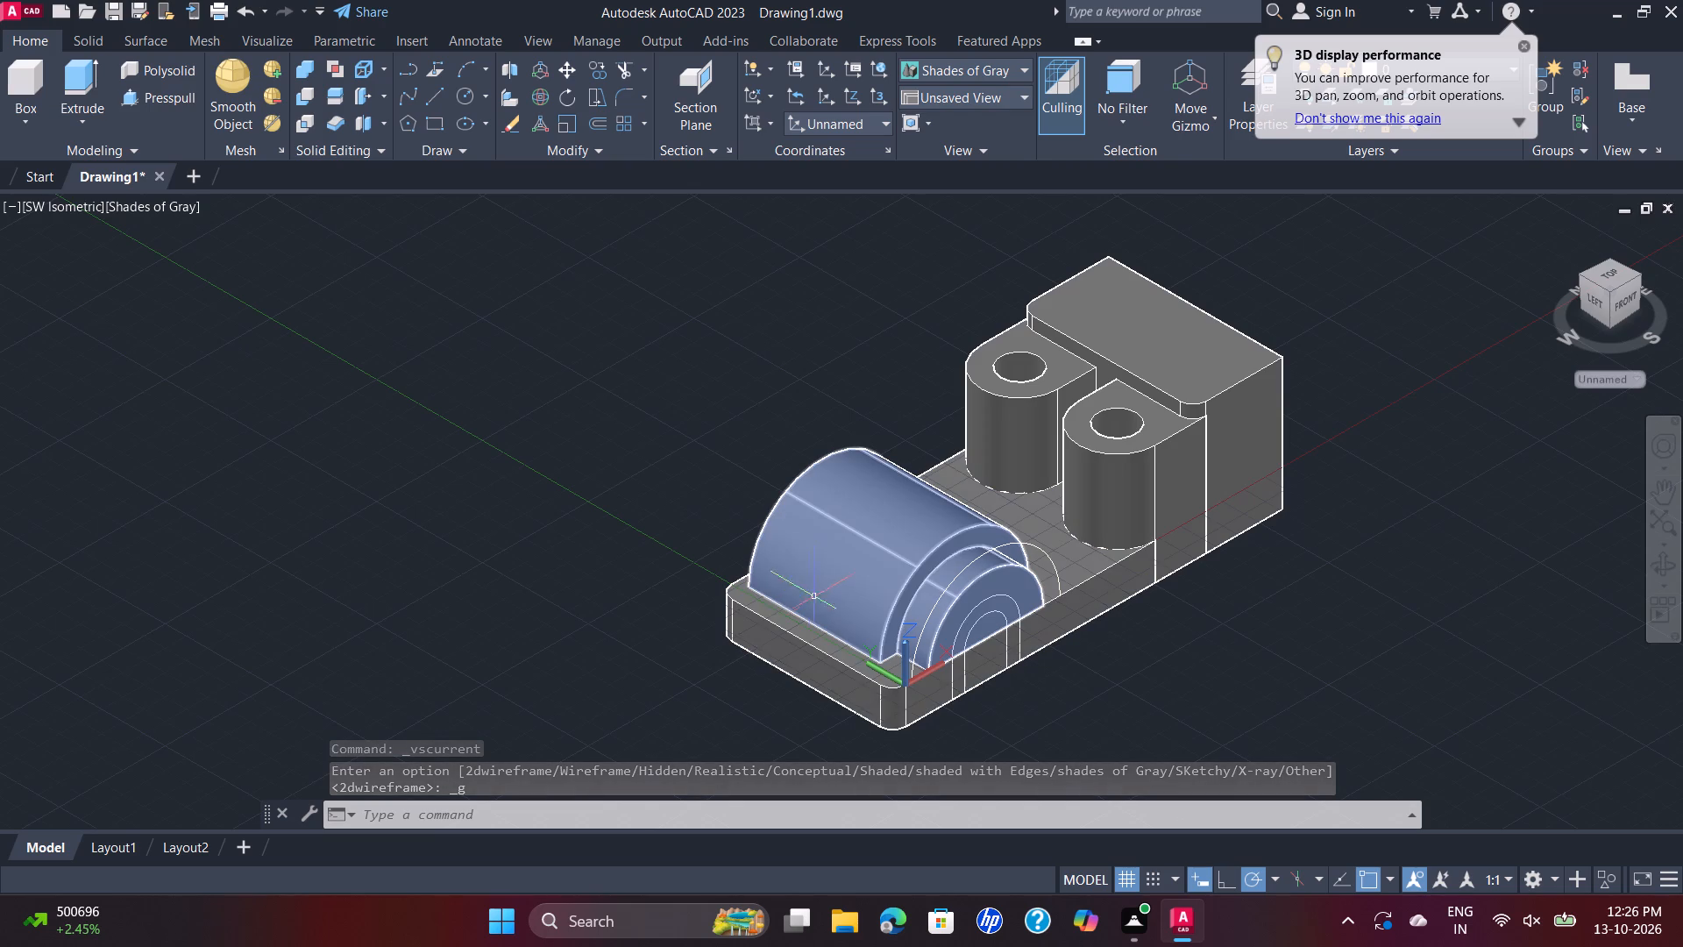
pyautogui.scroll(1, 788, 513)
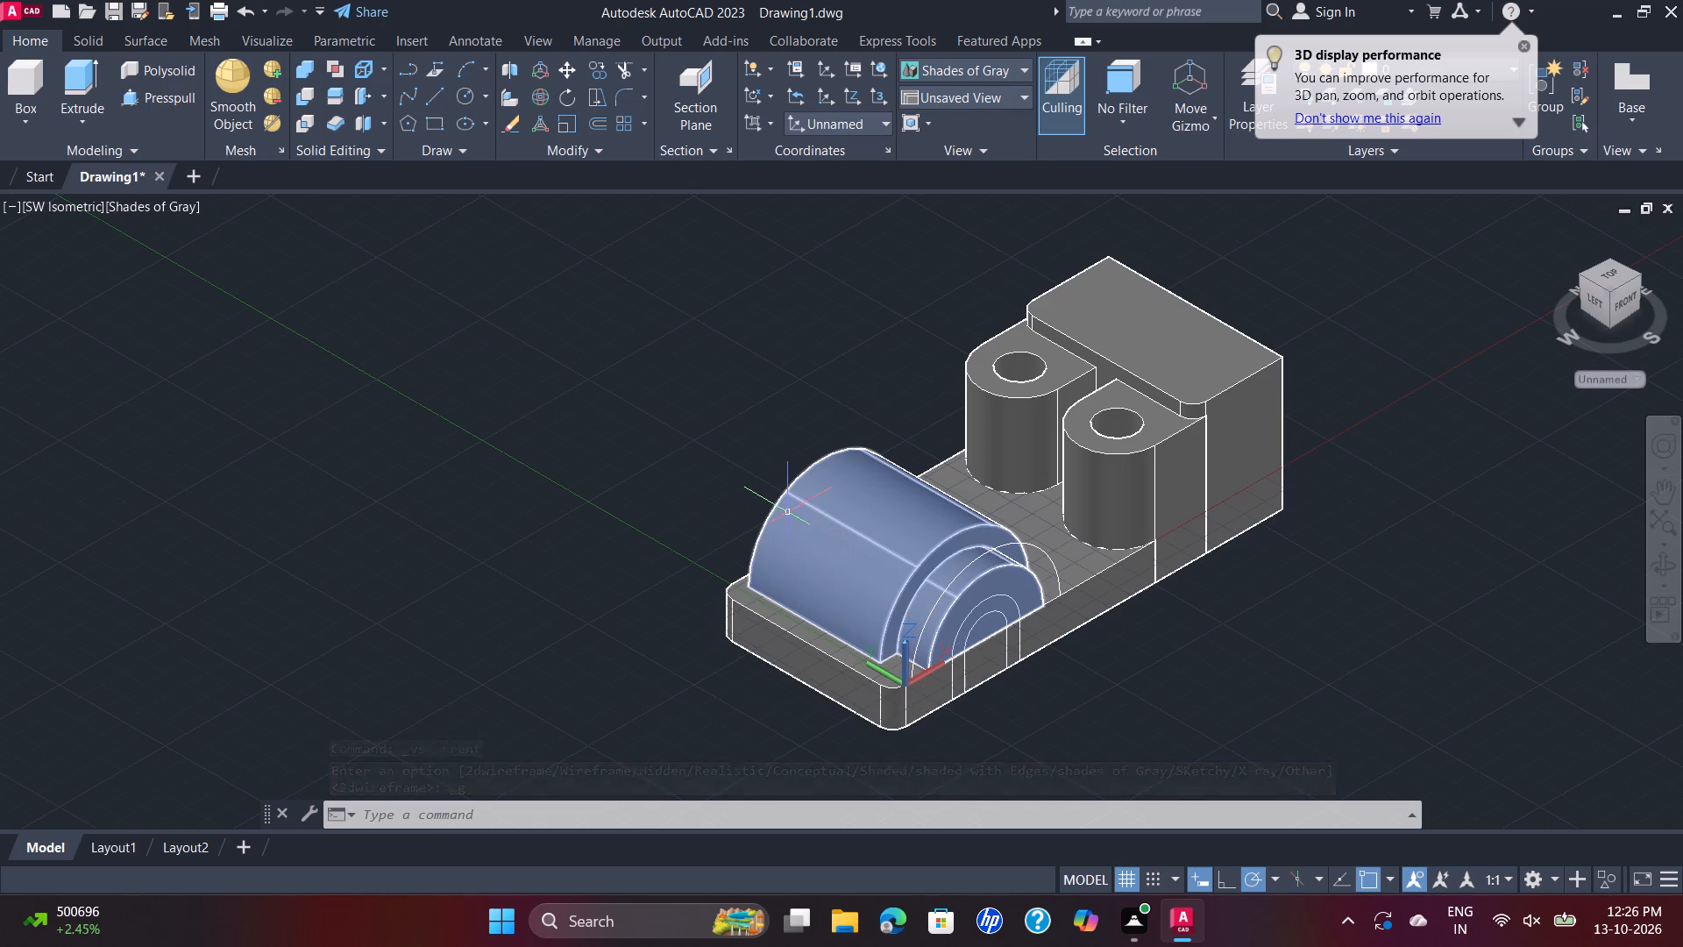
pyautogui.scroll(1, 788, 513)
pyautogui.scroll(-1, 789, 511)
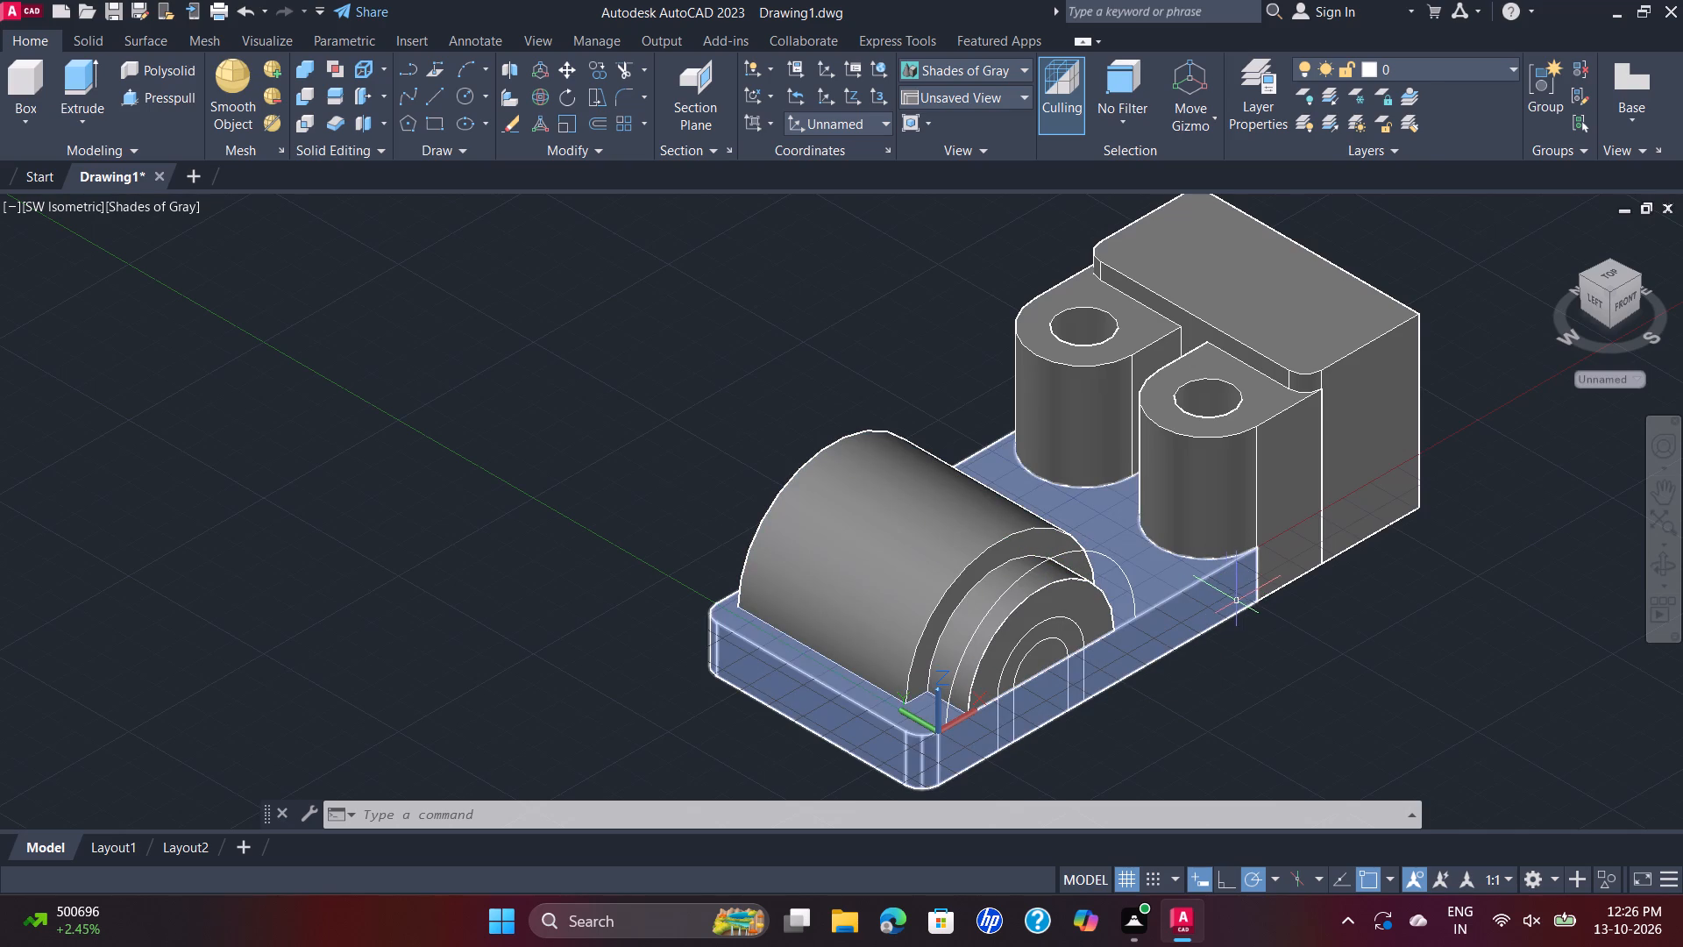
# Delete the leftover closed 35 mm radius profile at the front of the stepped half-round solid.
pyautogui.click(1080, 552)
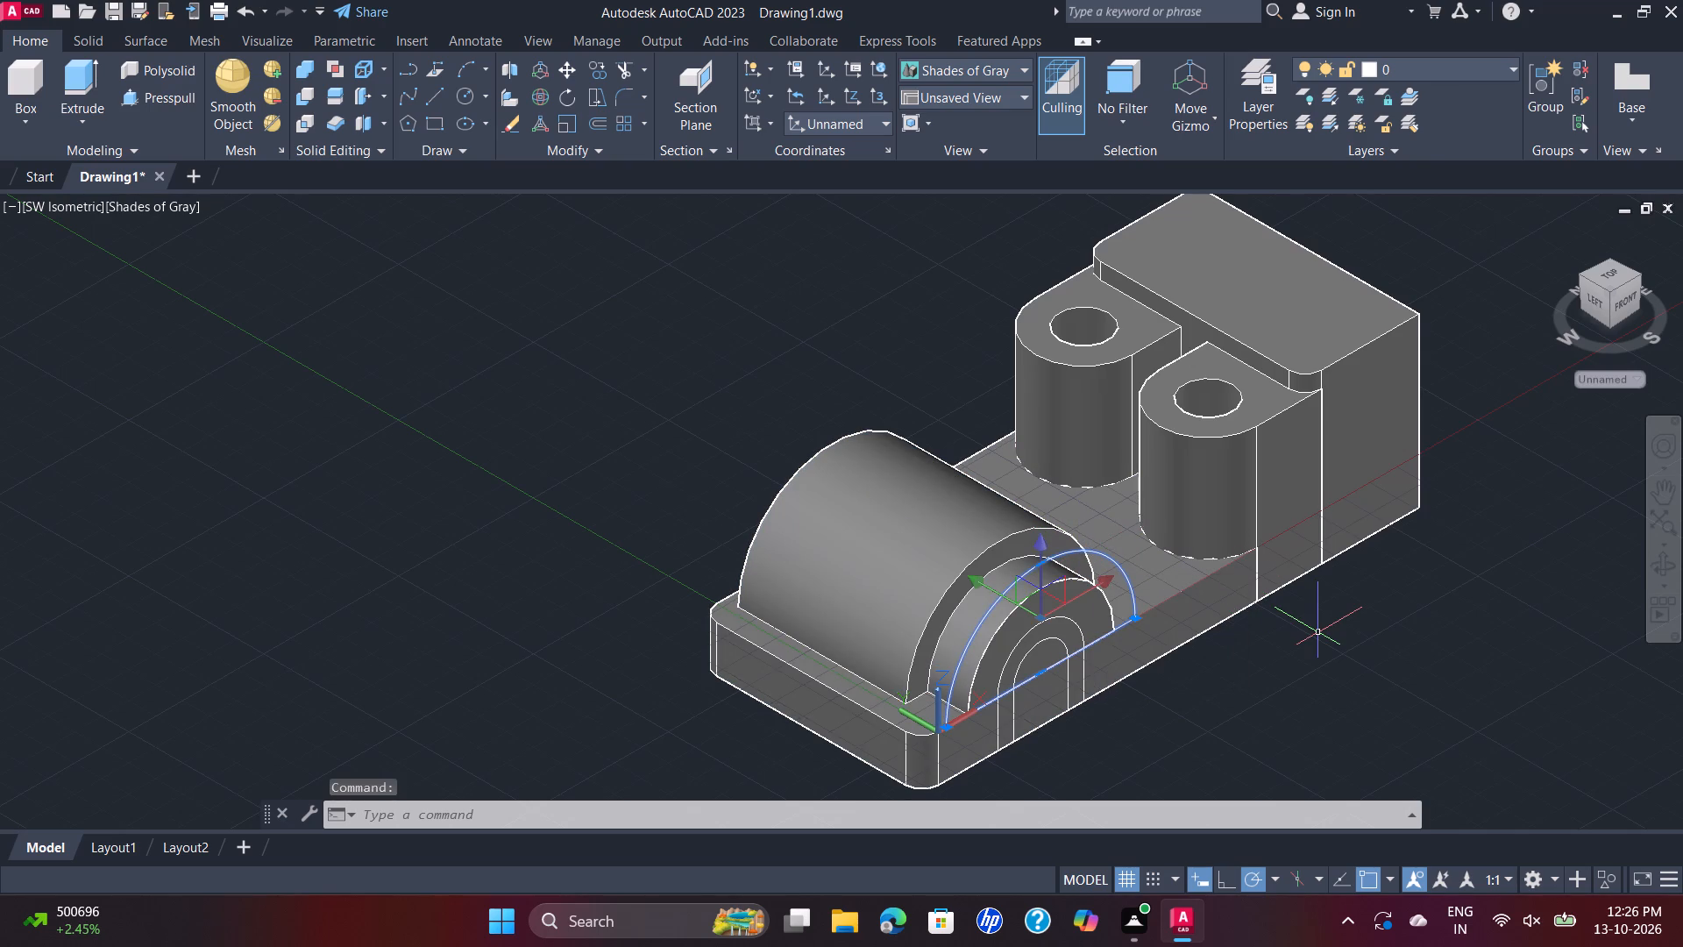
pyautogui.press('Delete')
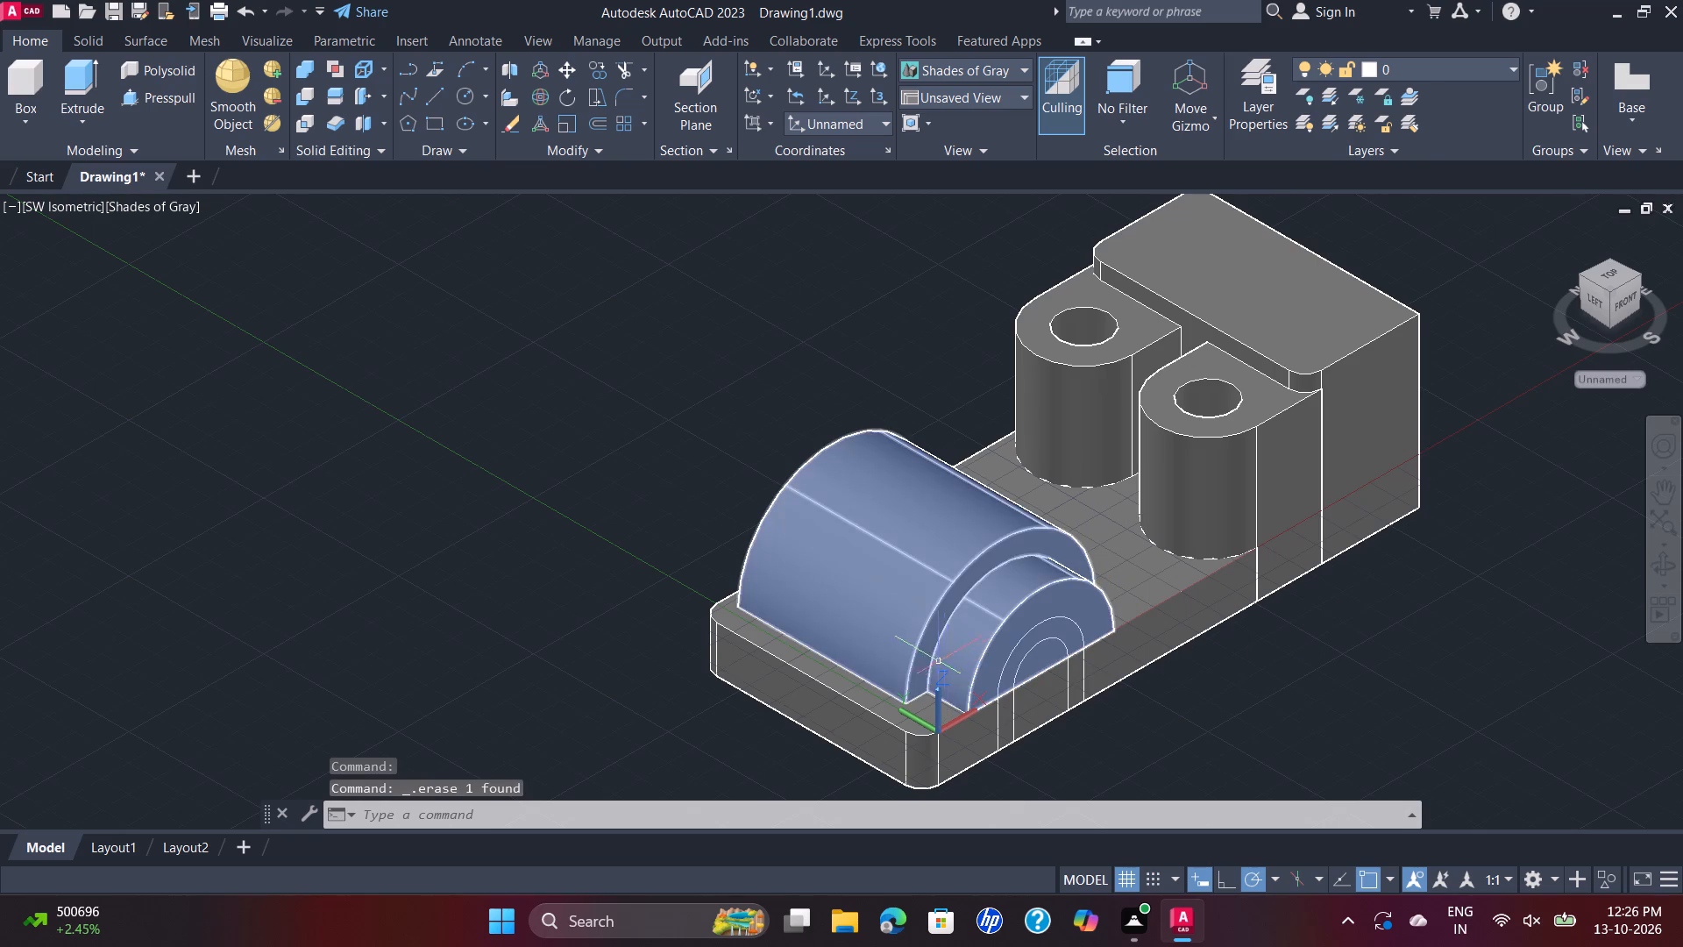
# Join the 10 and 16 mm radius arcs with their vertical side lines into two arch-shaped polylines.
pyautogui.scroll(2, 1055, 623)
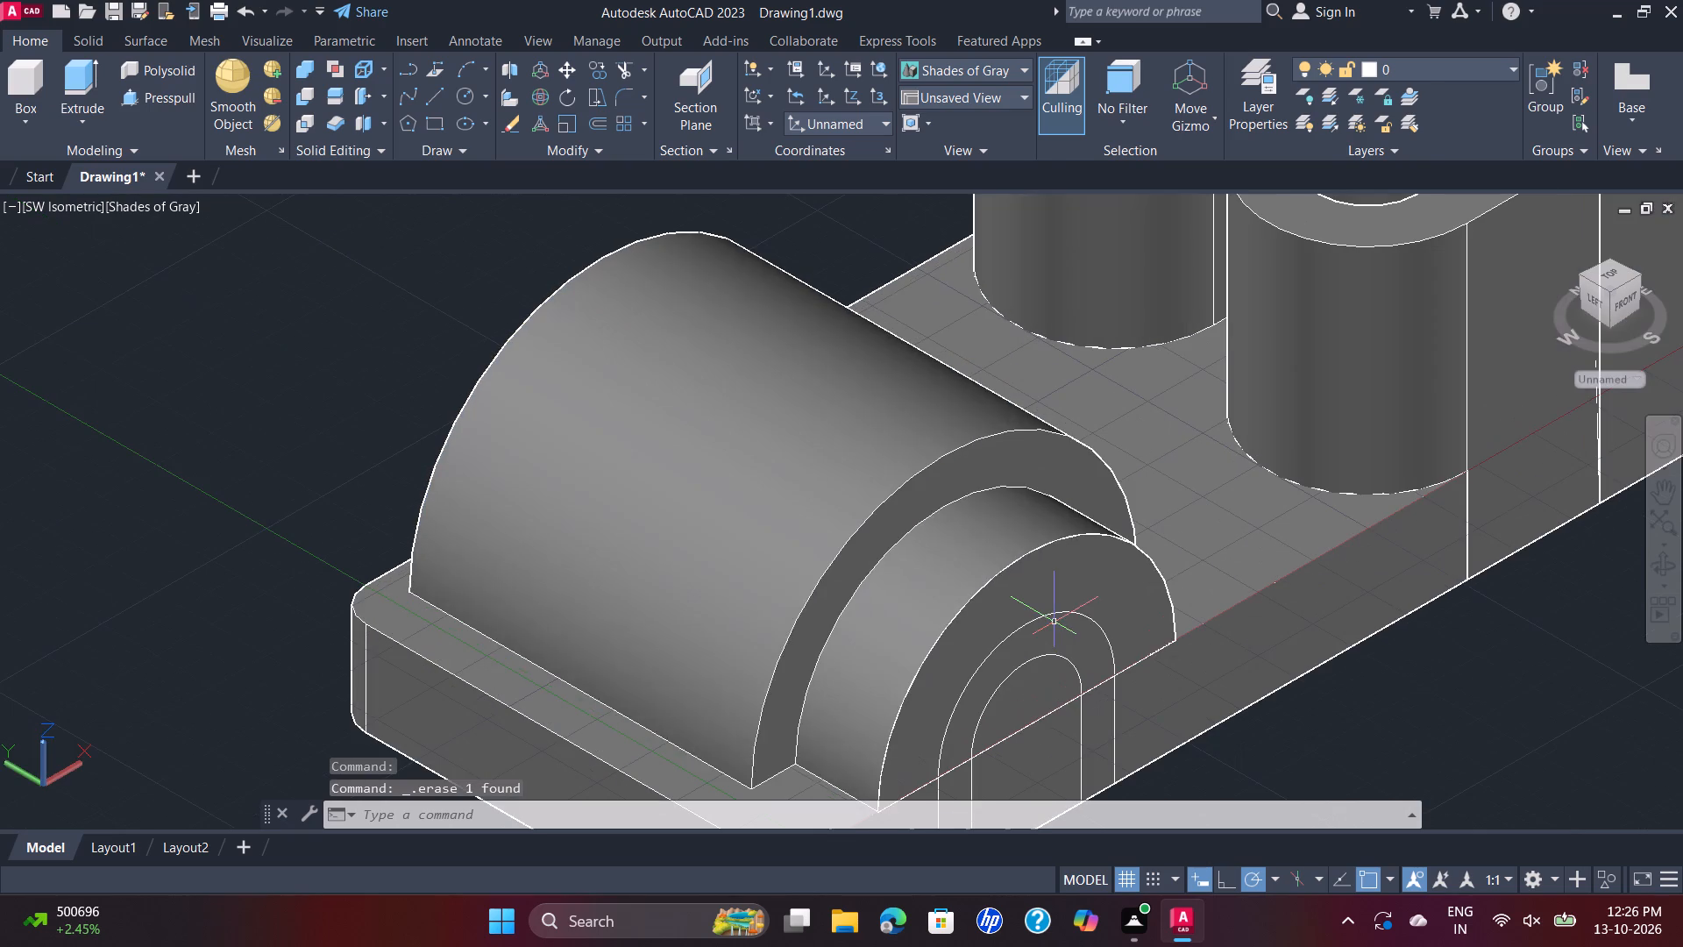
pyautogui.scroll(2, 1069, 637)
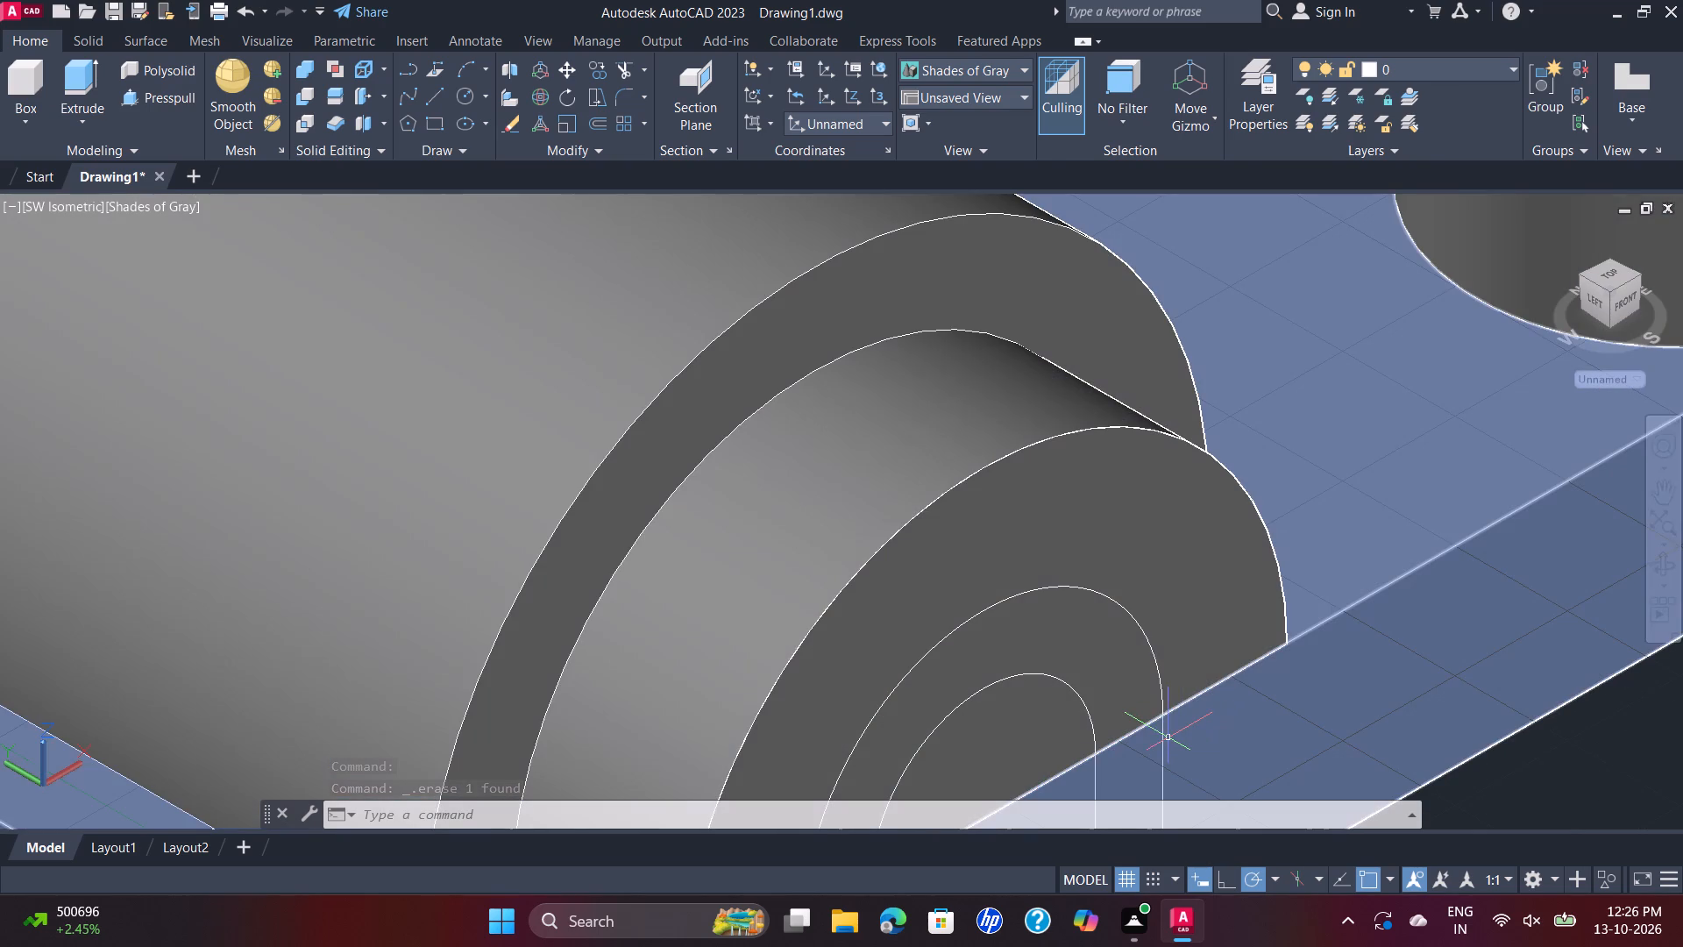
pyautogui.click(1163, 737)
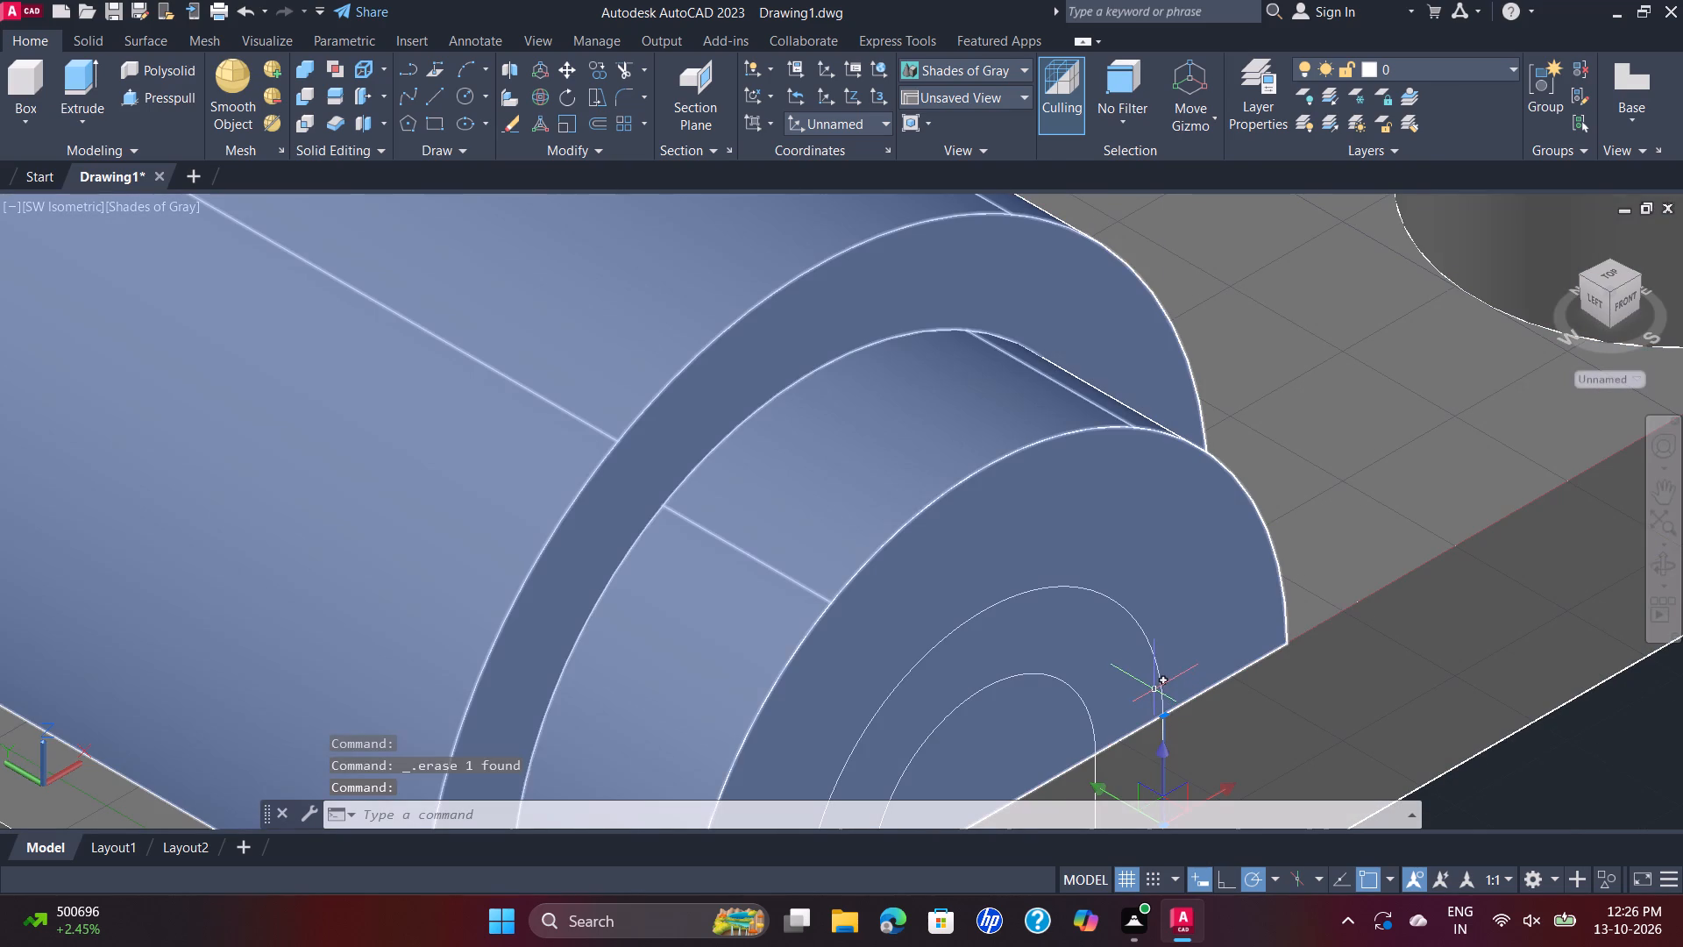
pyautogui.scroll(2, 1160, 676)
pyautogui.click(1161, 675)
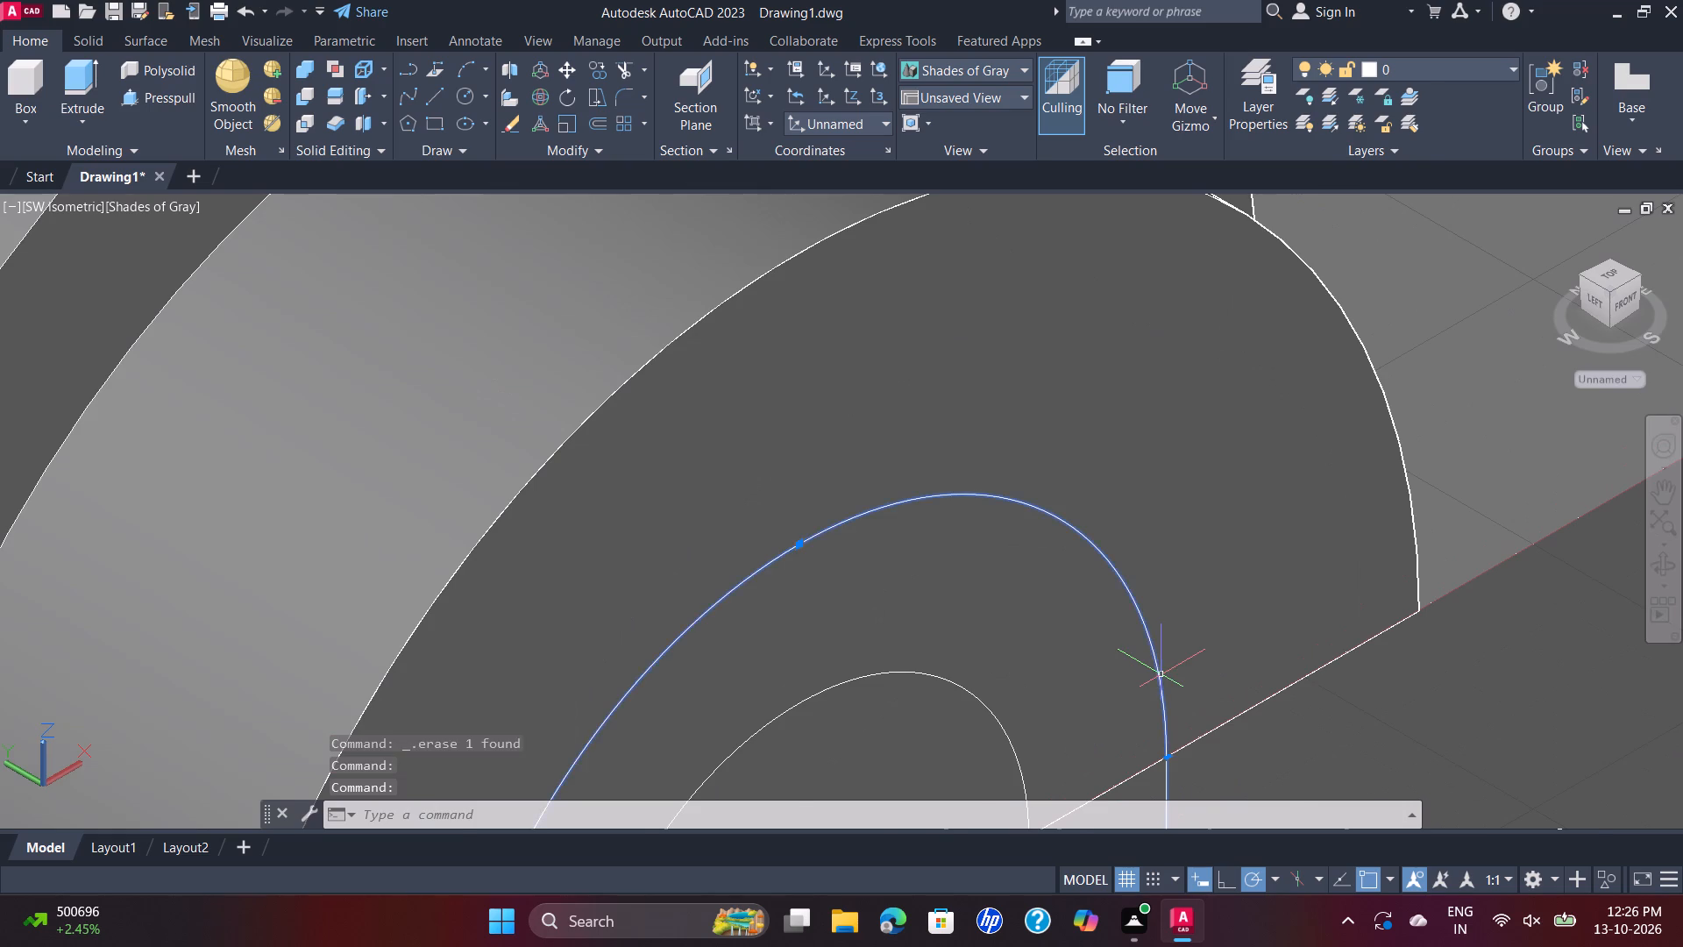
pyautogui.scroll(-2, 1161, 675)
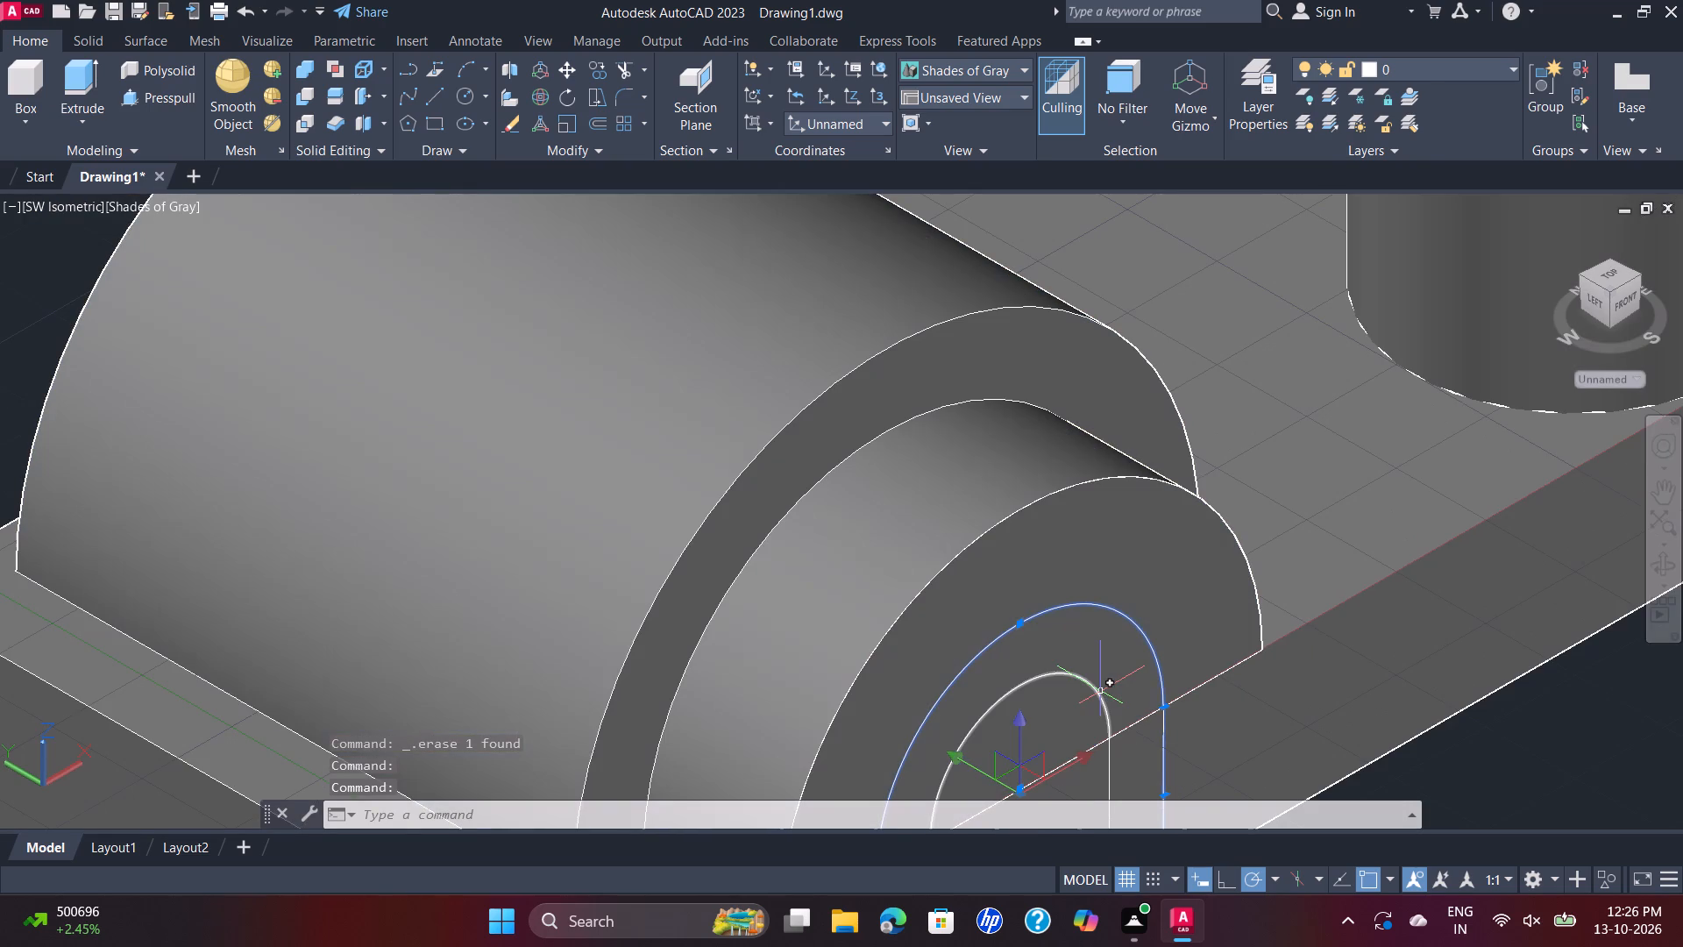
pyautogui.click(1101, 692)
pyautogui.scroll(-3, 1101, 692)
pyautogui.scroll(2, 1069, 730)
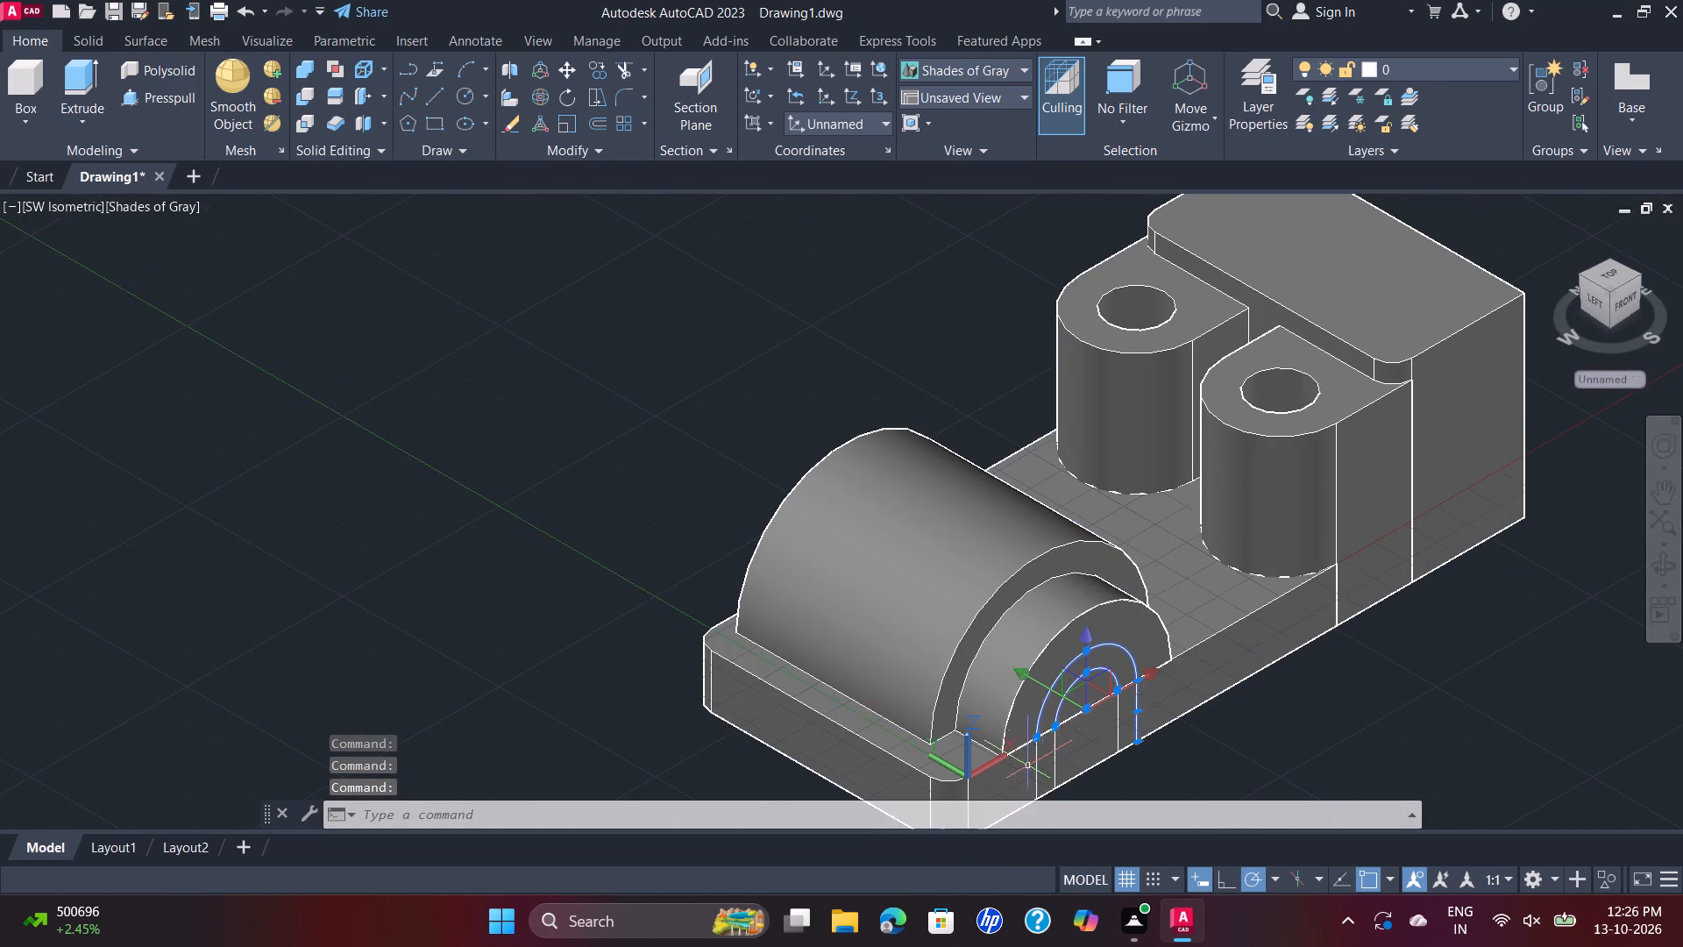
pyautogui.scroll(2, 1027, 762)
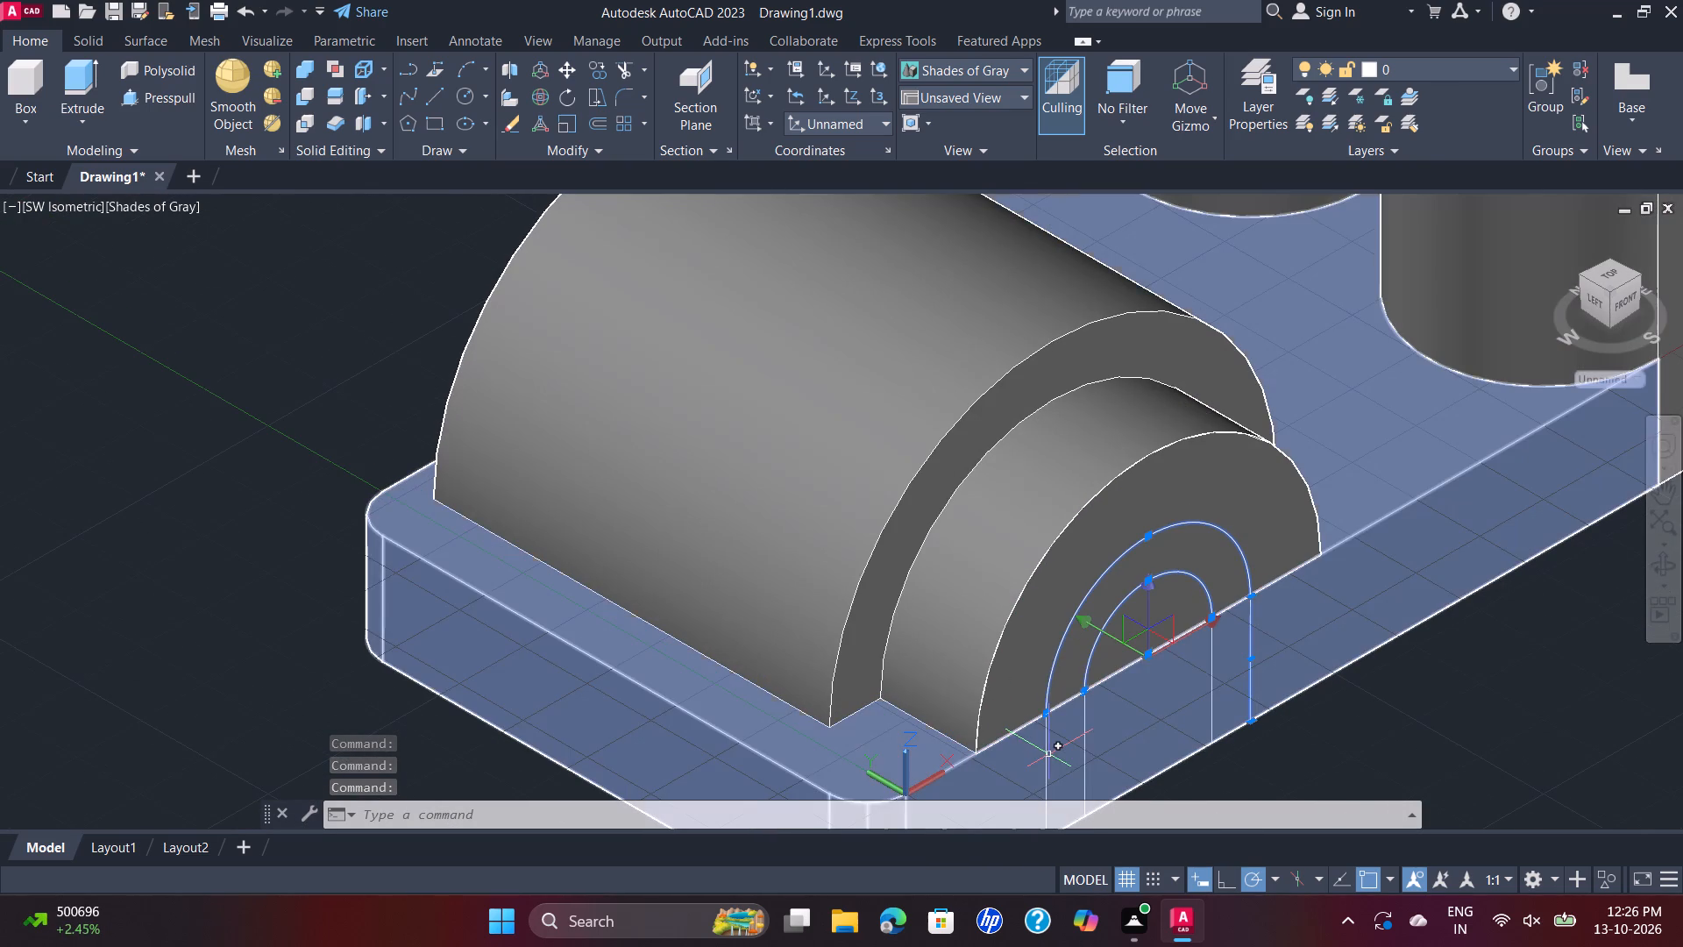
pyautogui.click(1046, 756)
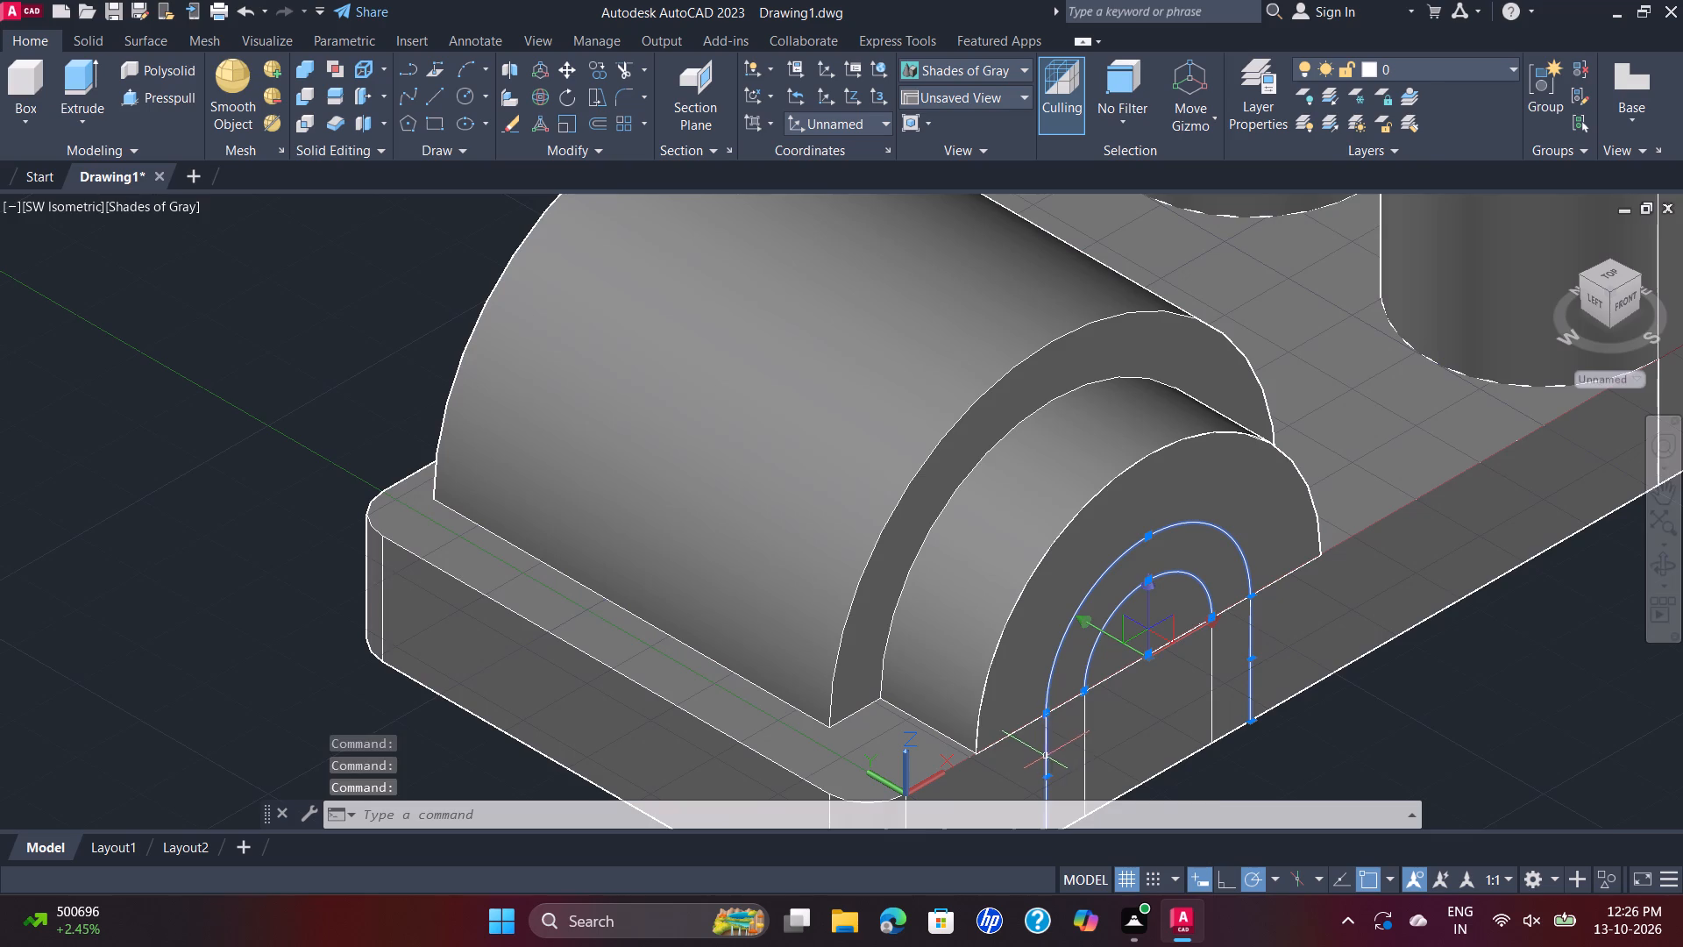
pyautogui.scroll(2, 1084, 751)
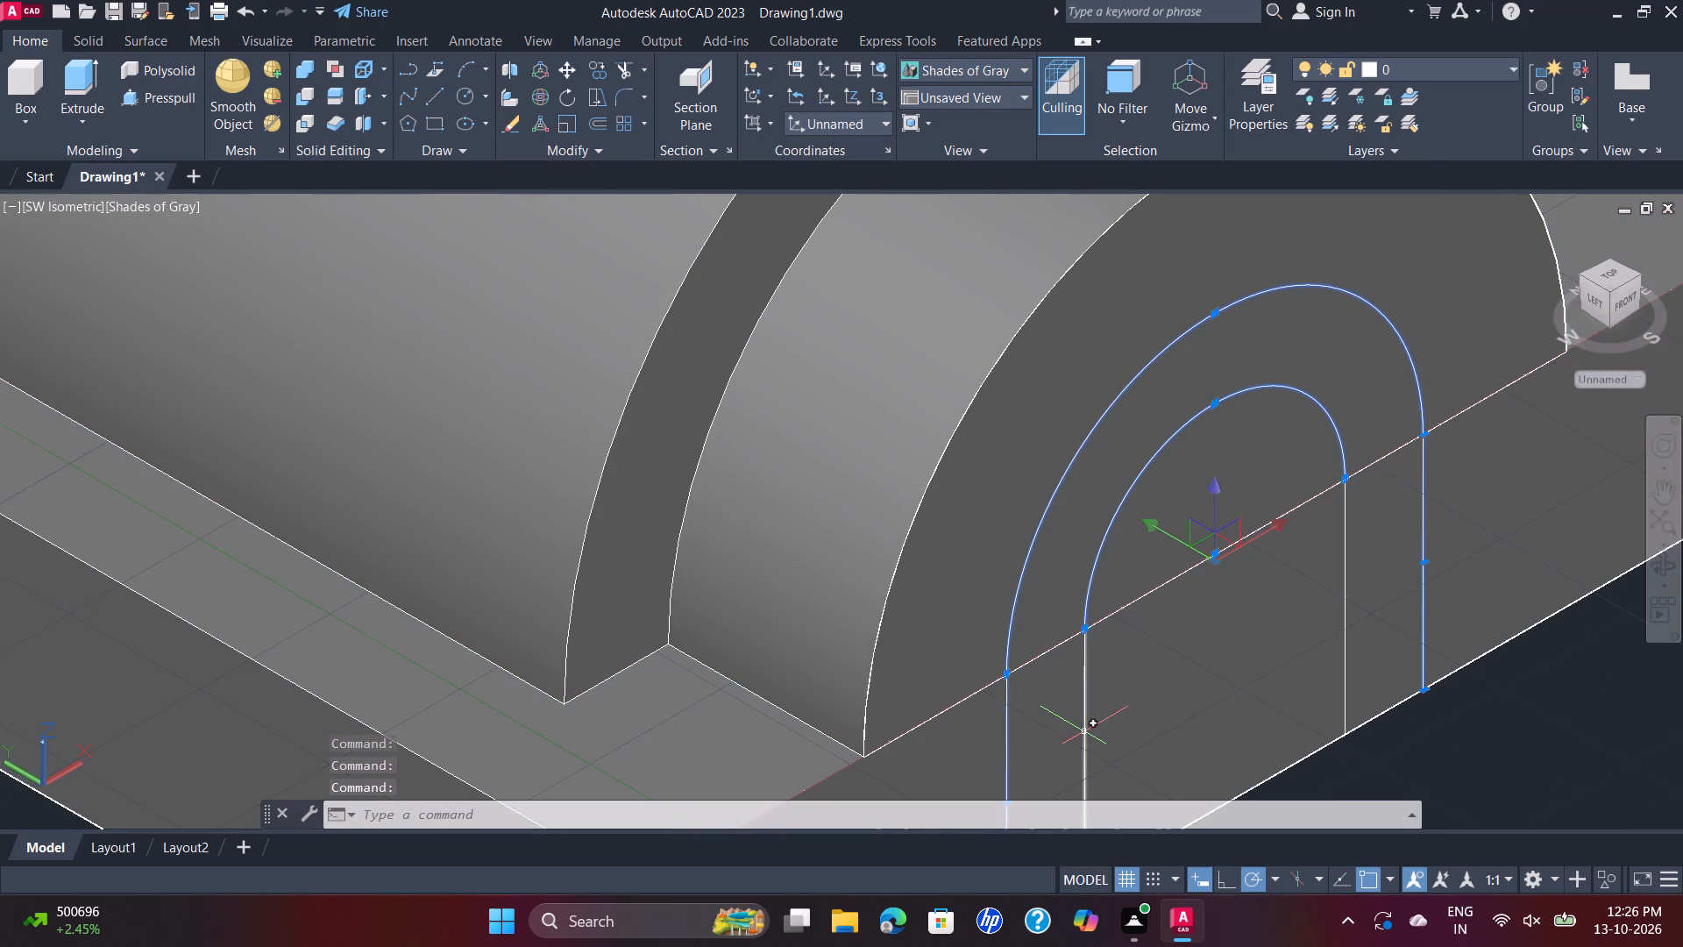
pyautogui.click(1084, 732)
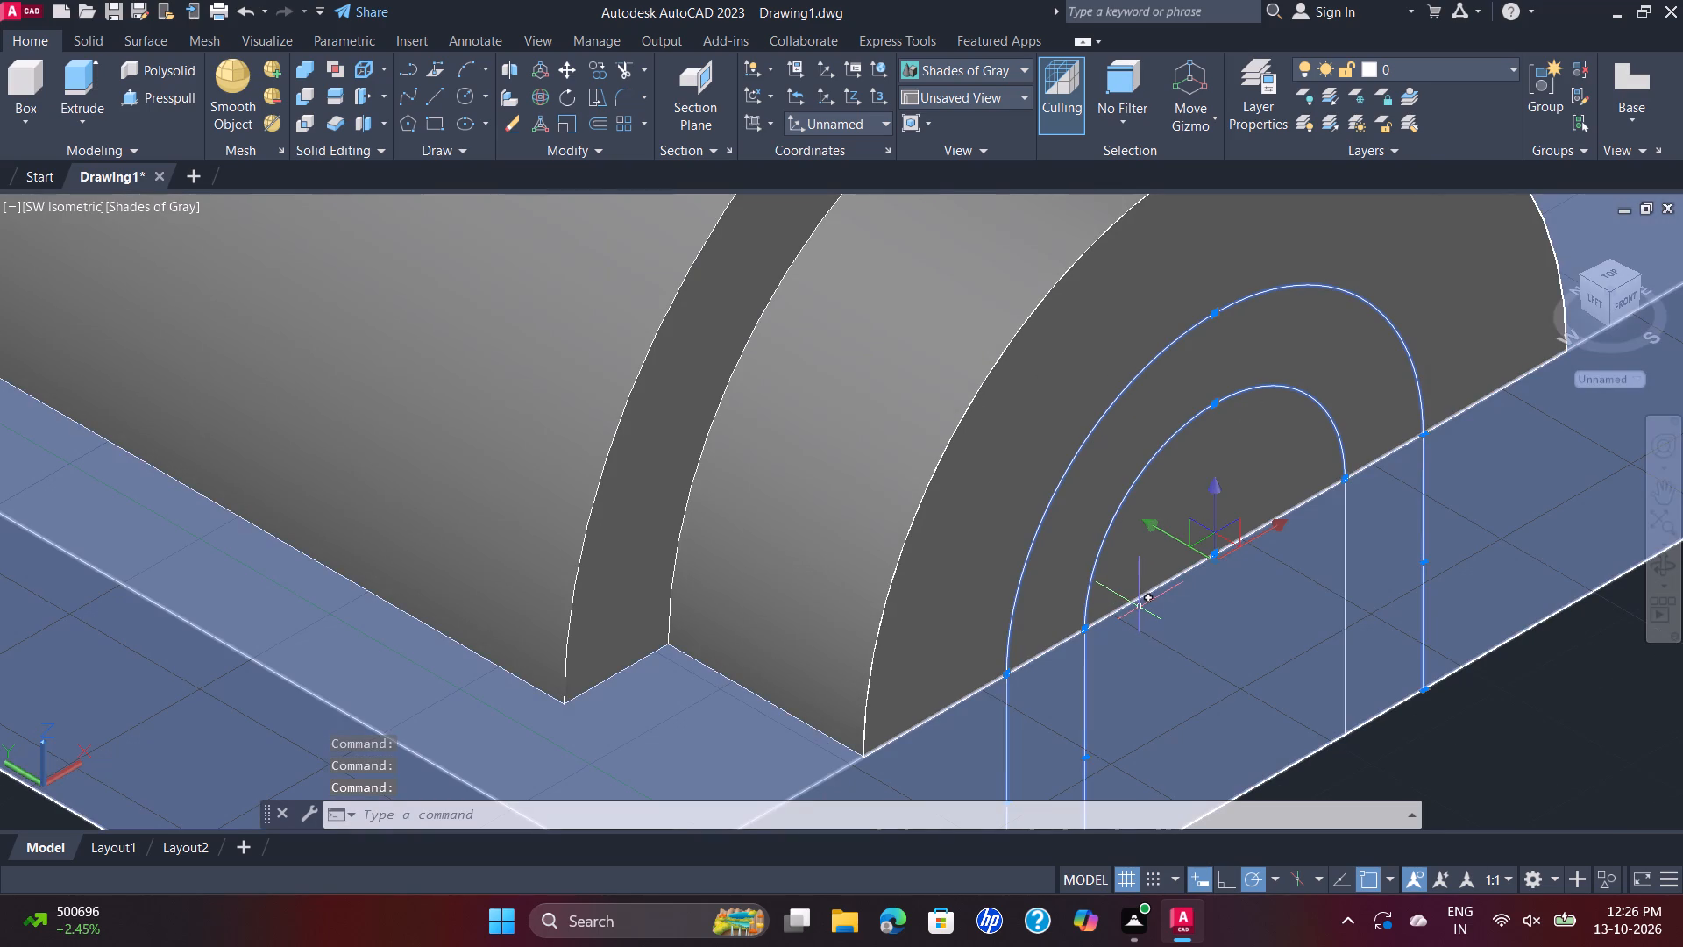
pyautogui.scroll(-1, 1268, 632)
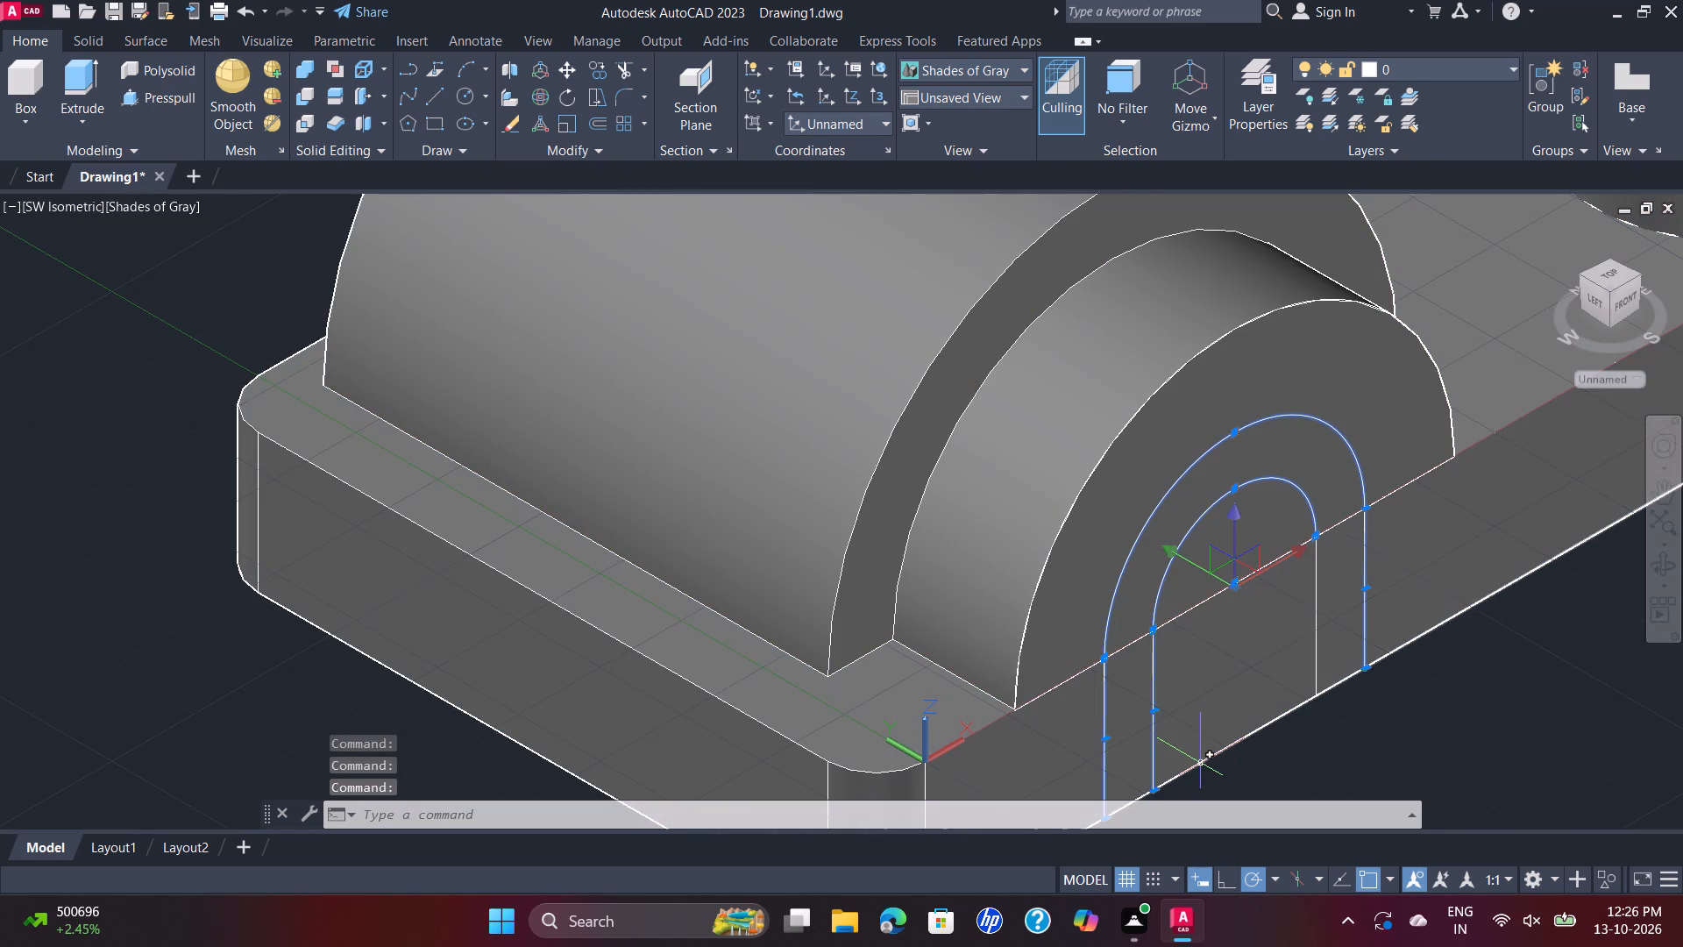
pyautogui.scroll(2, 1211, 765)
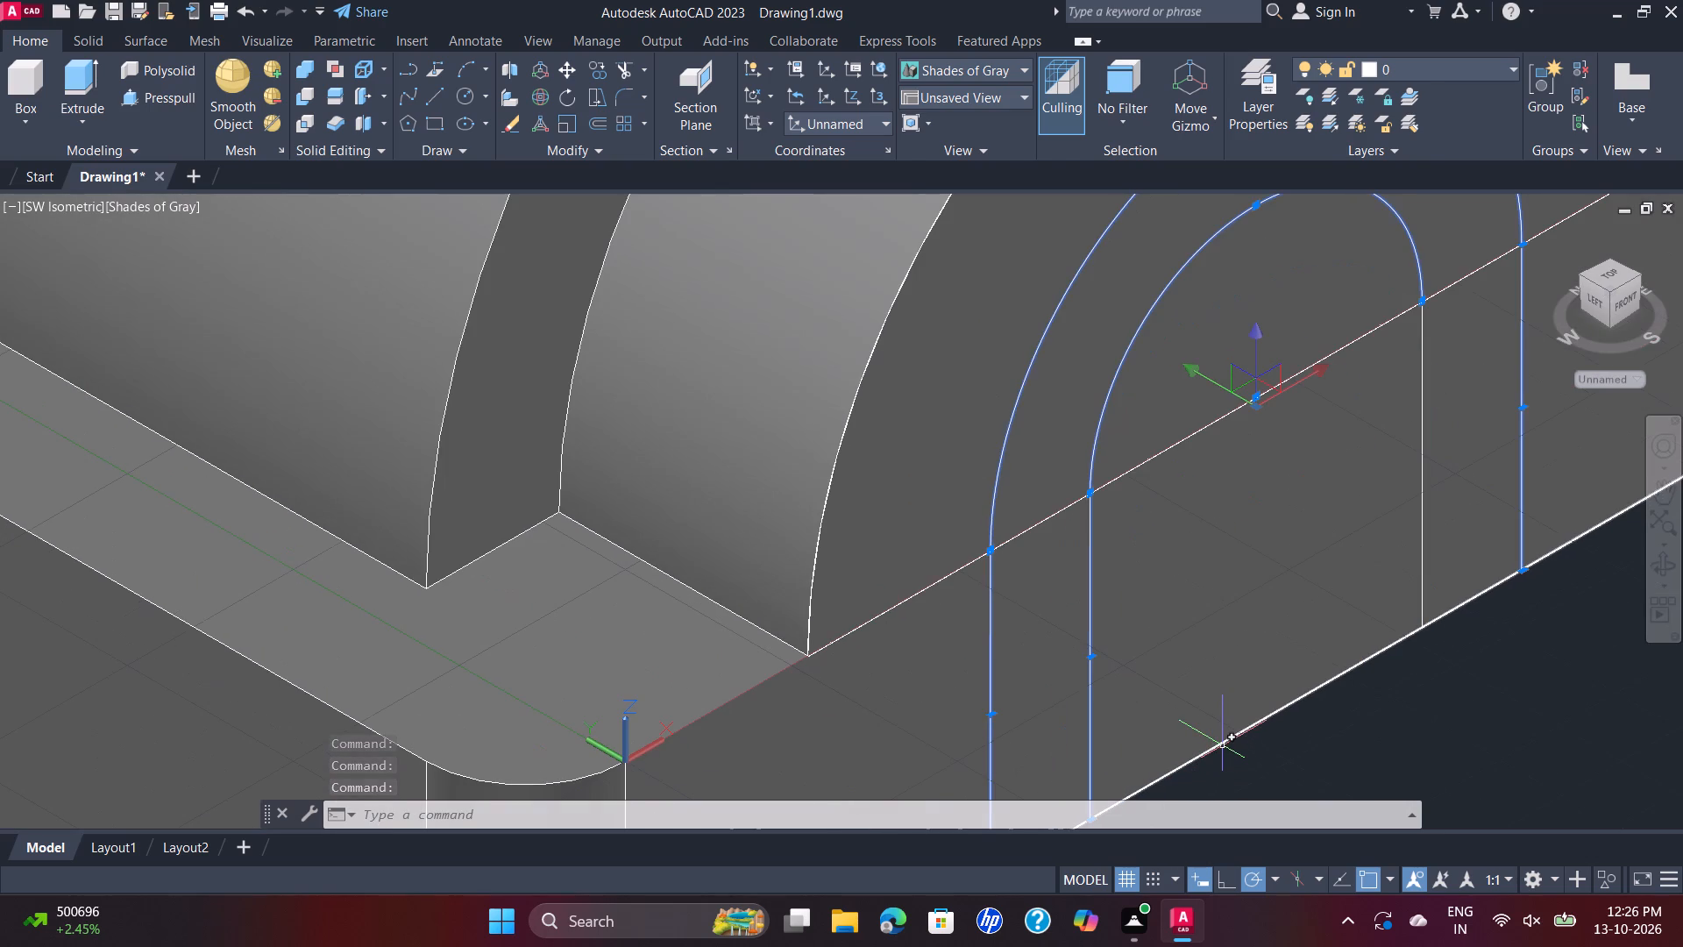
pyautogui.scroll(-1, 1221, 743)
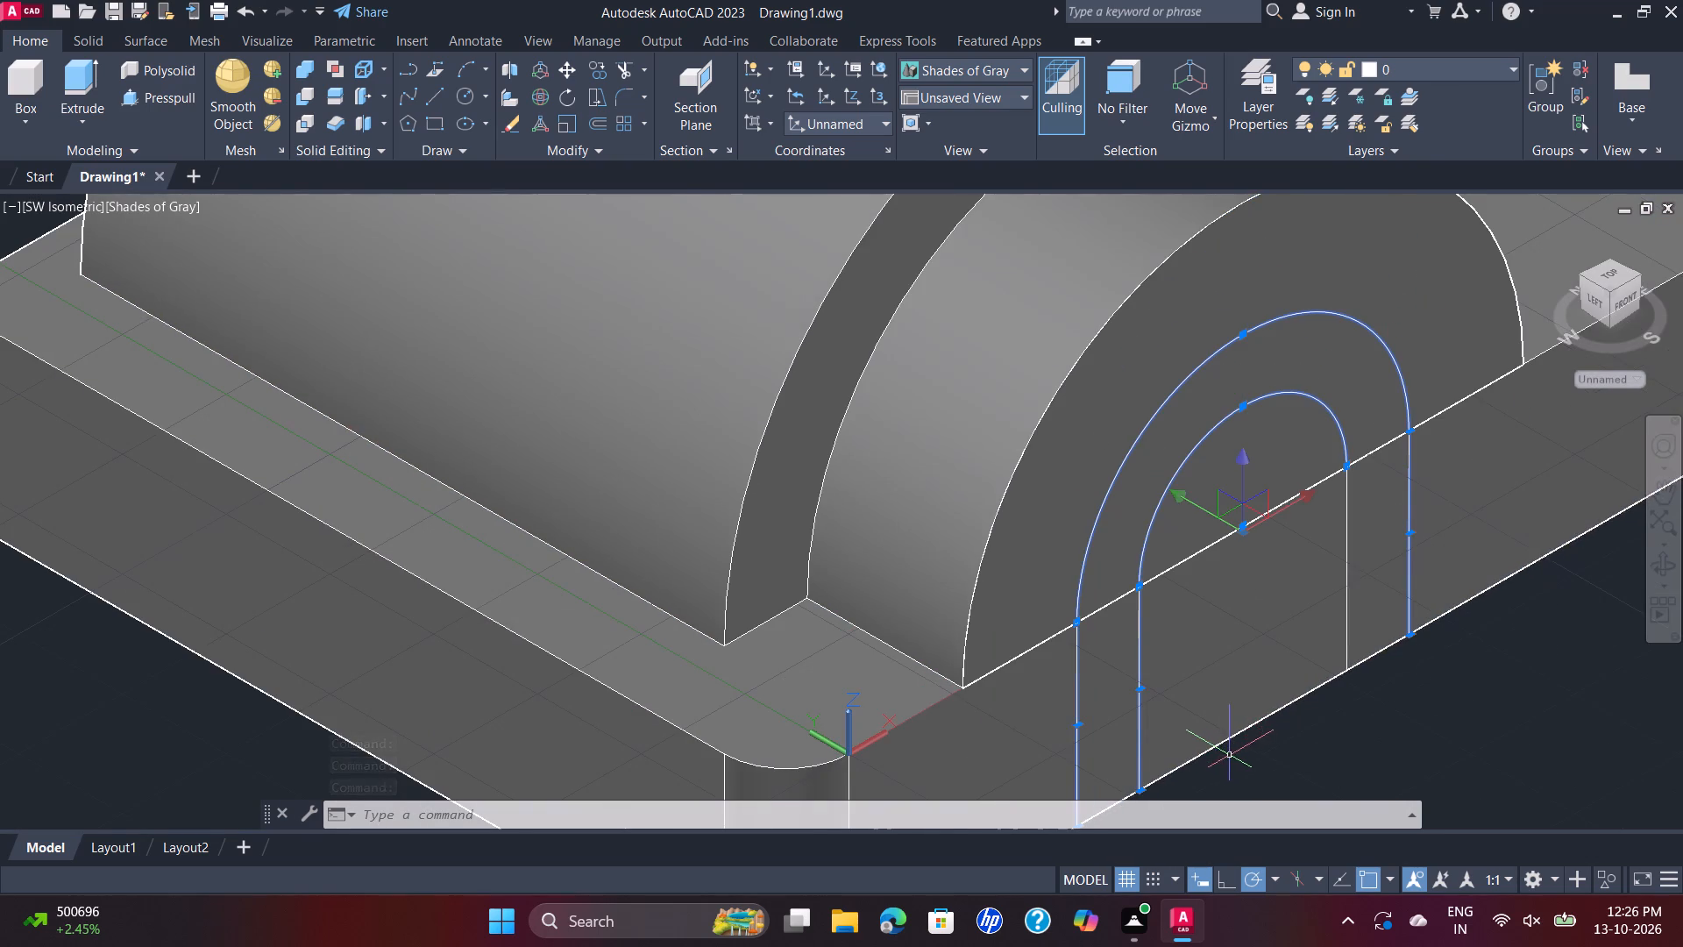
pyautogui.scroll(-1, 1238, 764)
pyautogui.moveTo(1240, 765); pyautogui.dragTo(1218, 649, button='middle')
pyautogui.scroll(2, 1218, 649)
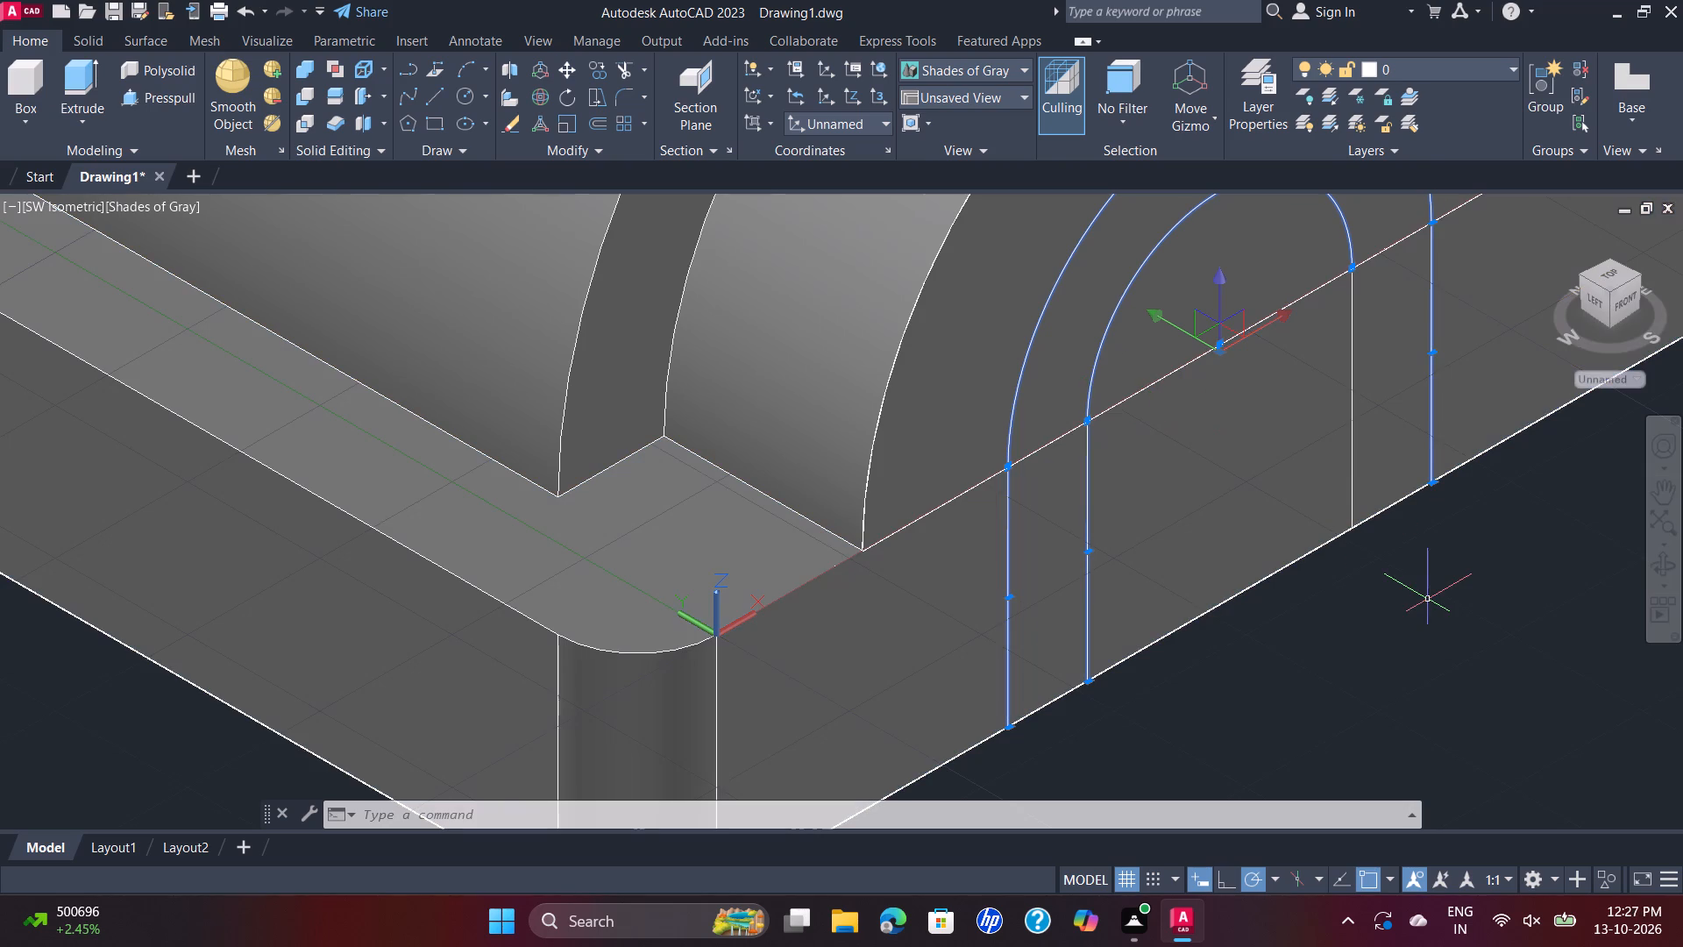
pyautogui.scroll(-1, 1428, 600)
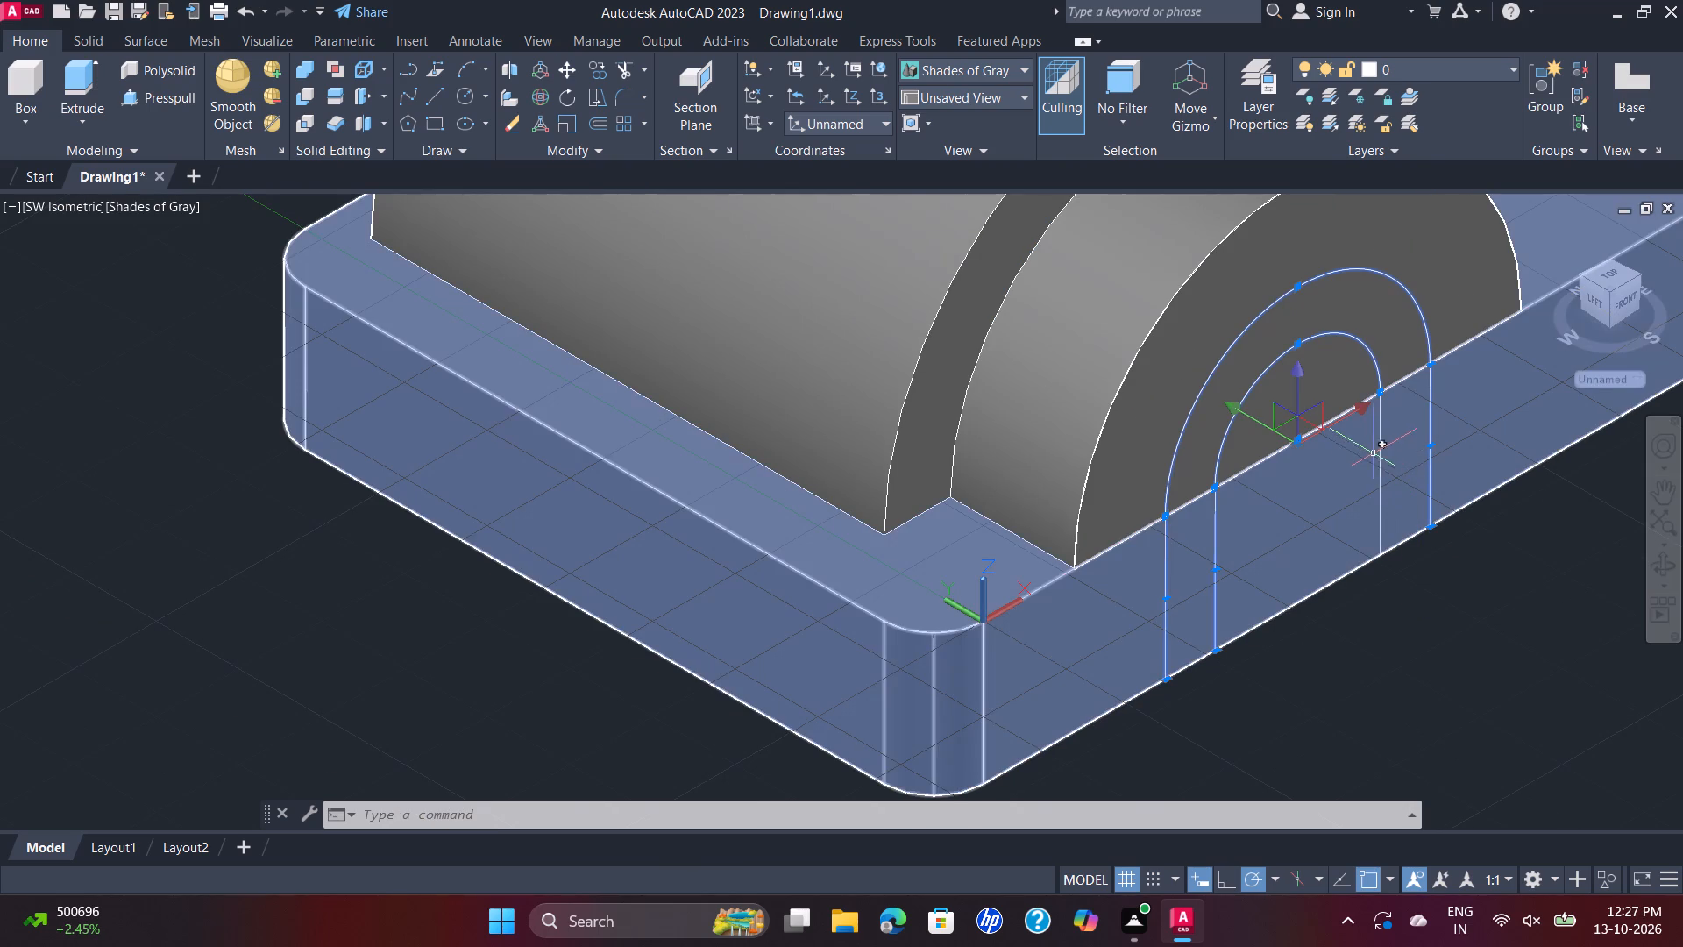
pyautogui.scroll(2, 1376, 449)
pyautogui.click(1383, 409)
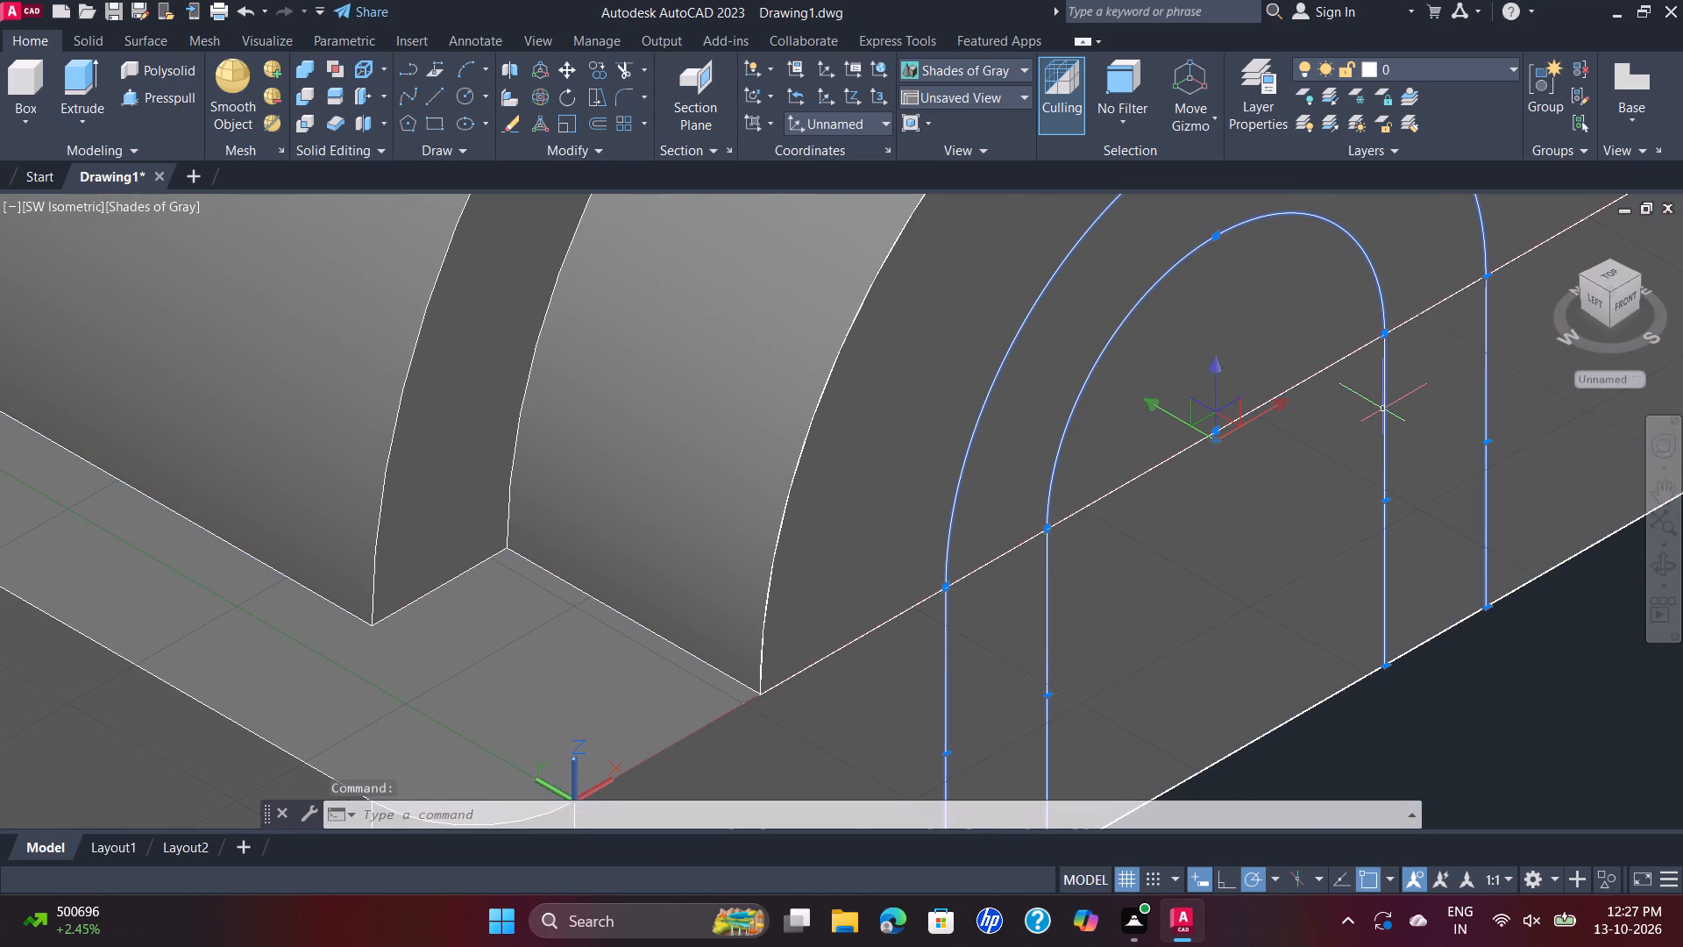
pyautogui.scroll(-2, 1381, 463)
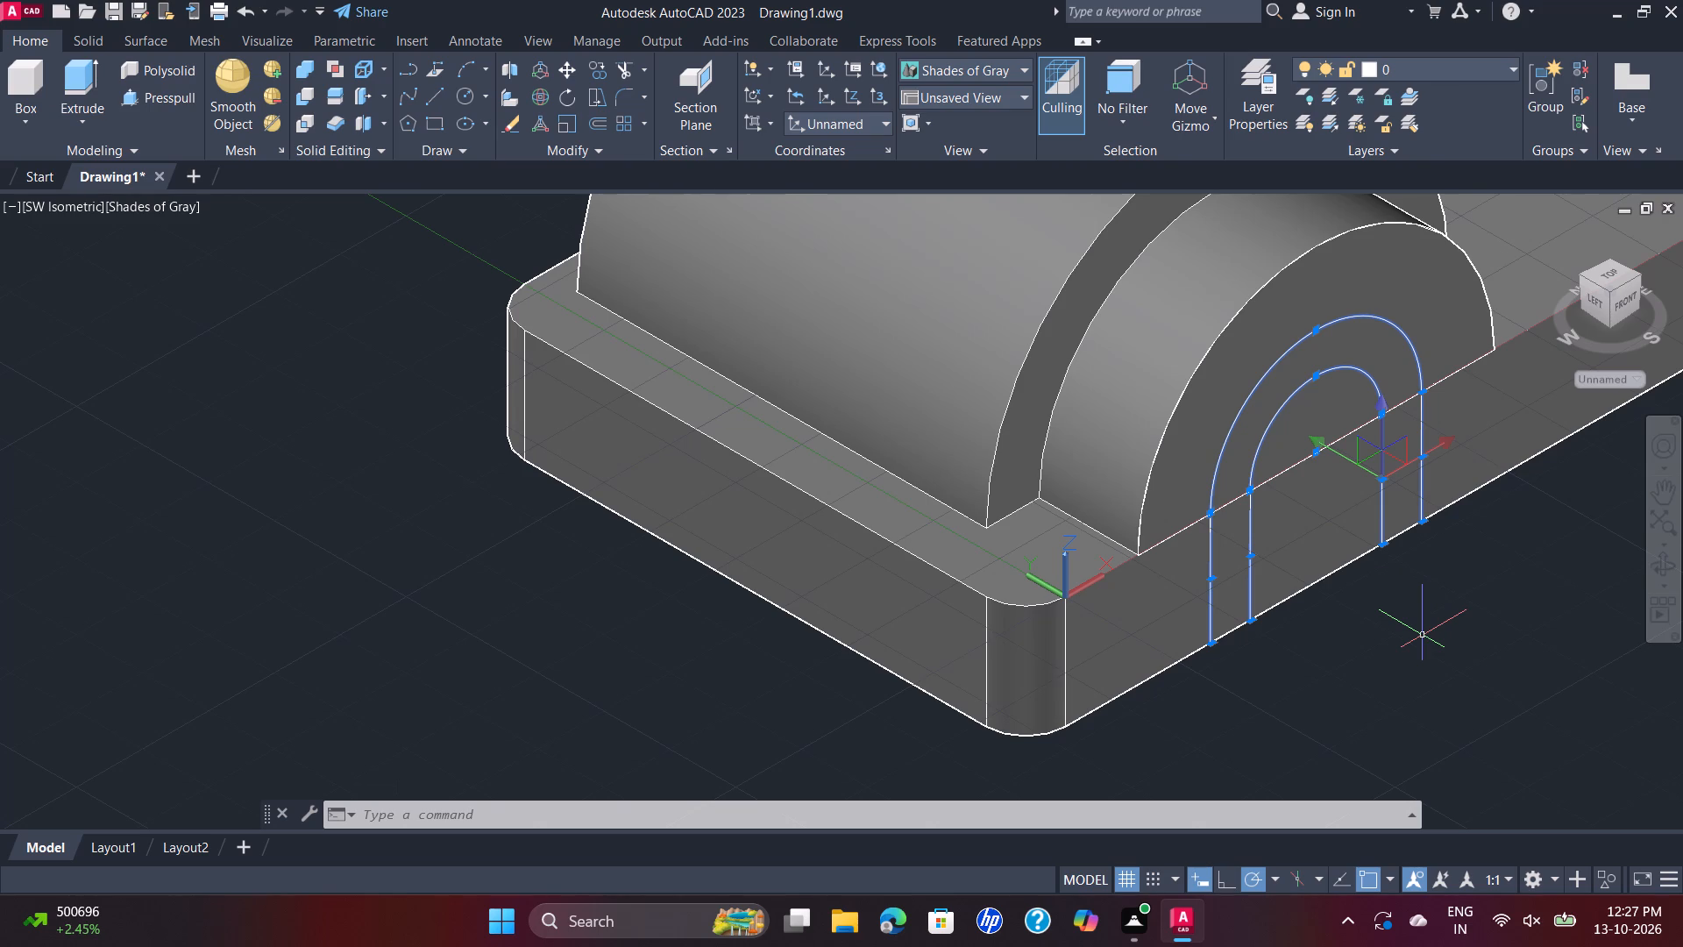
pyautogui.press('j')
pyautogui.press('Return')
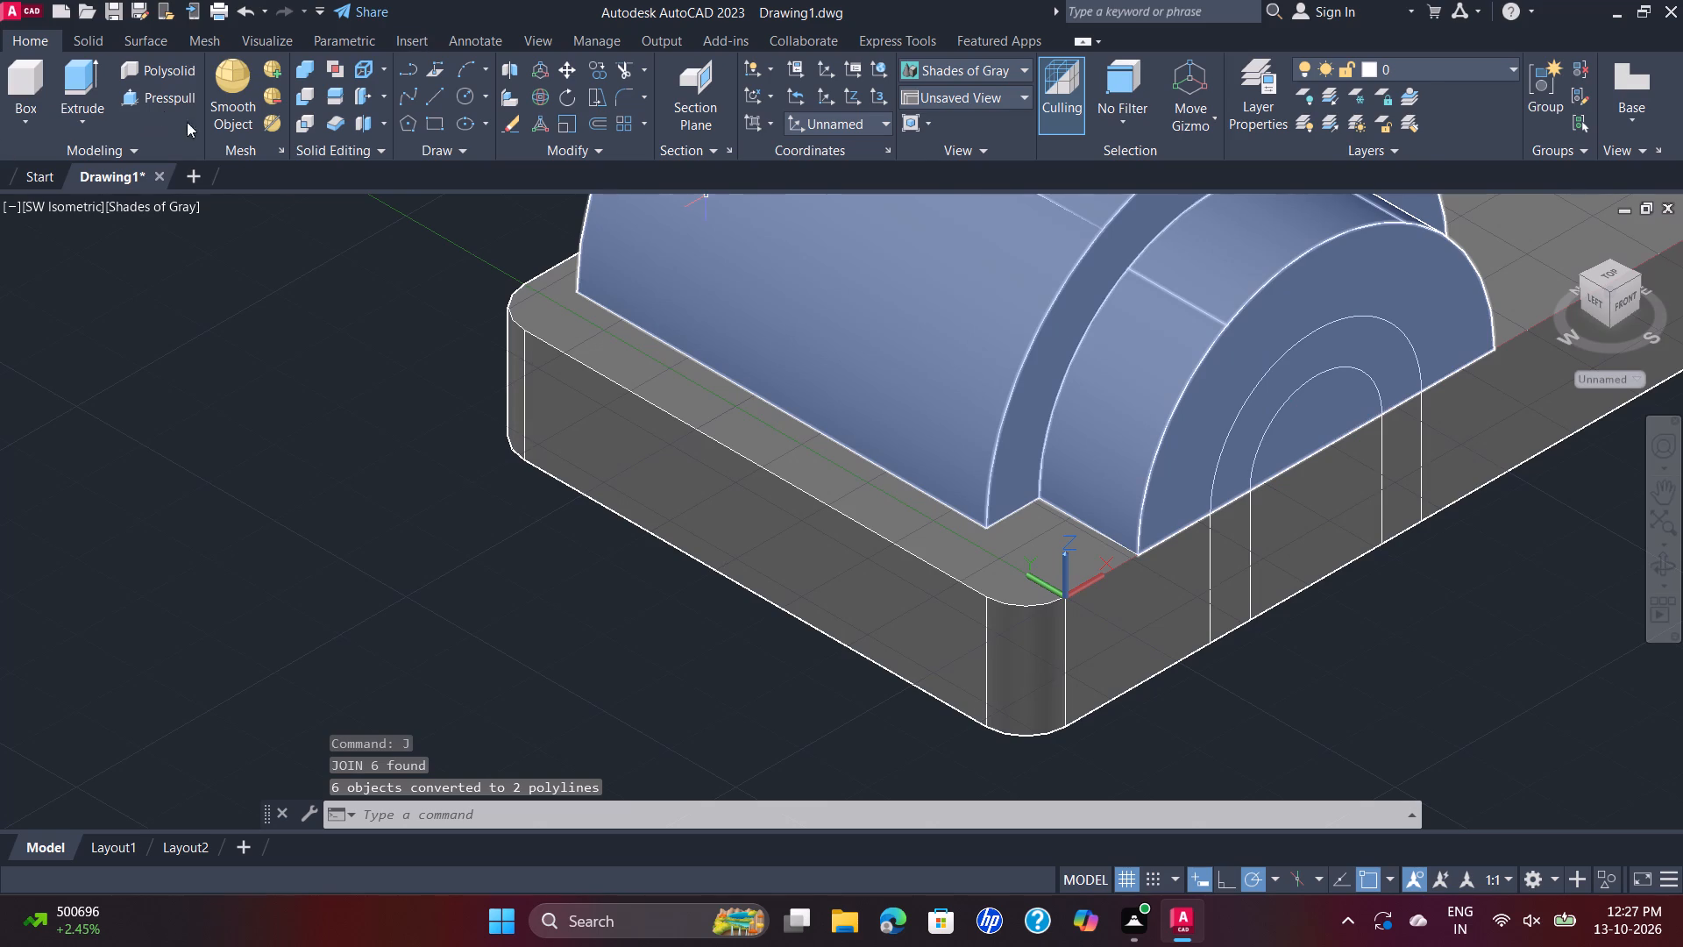
# Presspull the joined 10 mm radius arch polyline 82 mm inward along the half-round solid.
pyautogui.write('PRE')
pyautogui.write('SS')
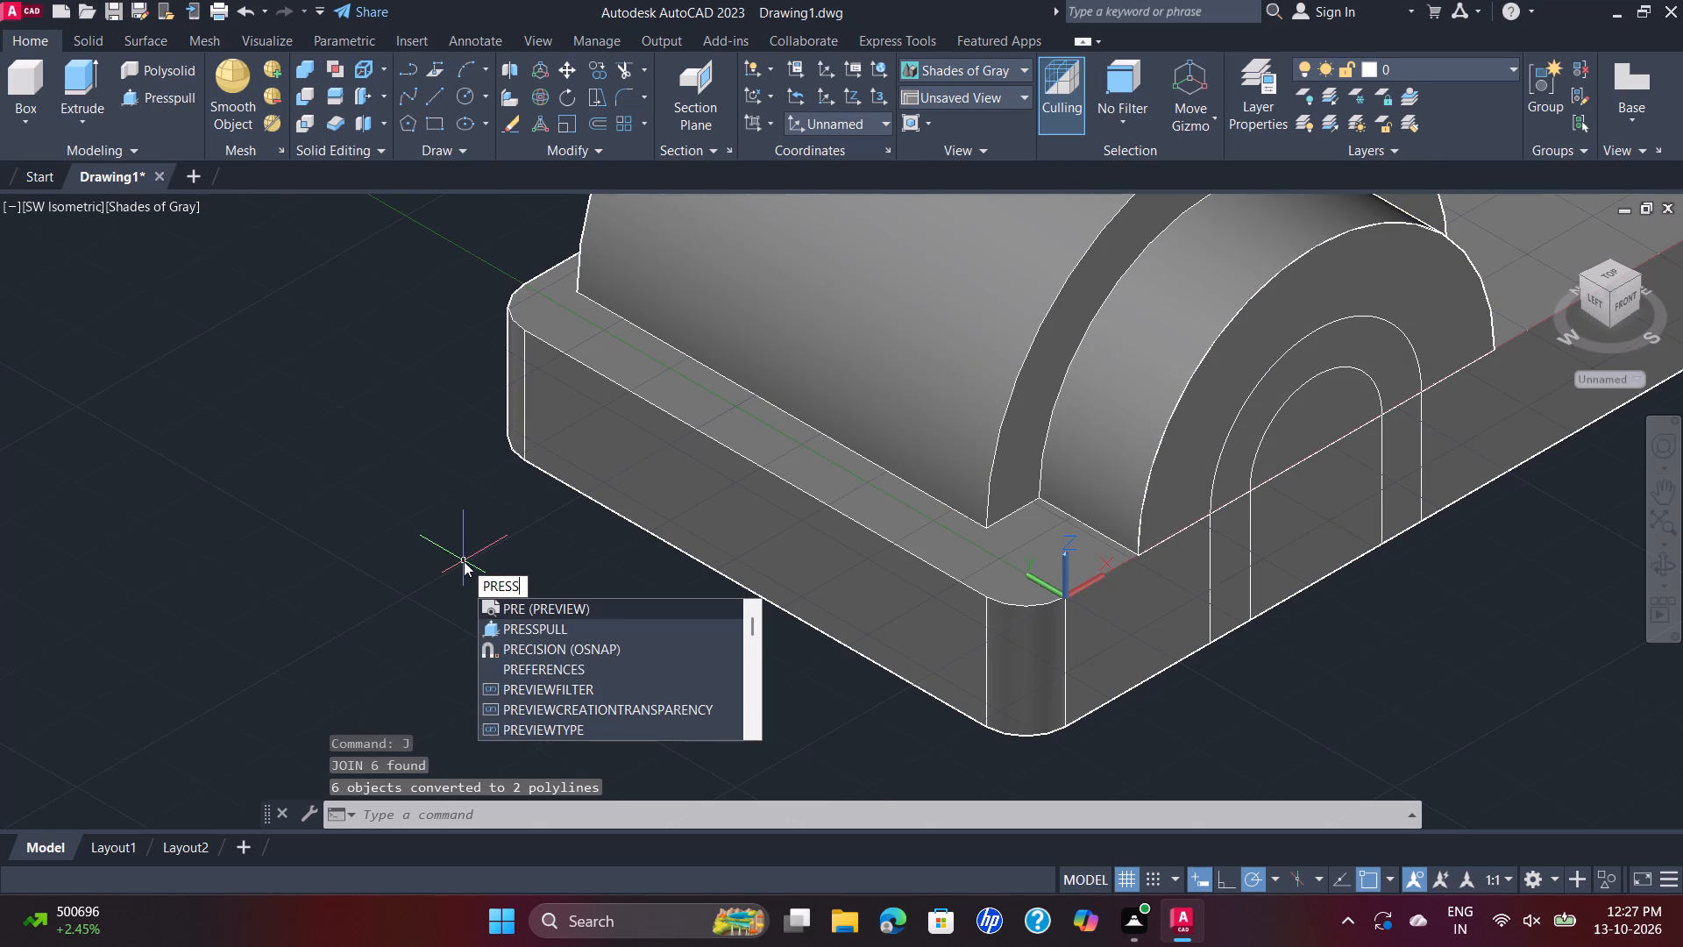
pyautogui.press('Return')
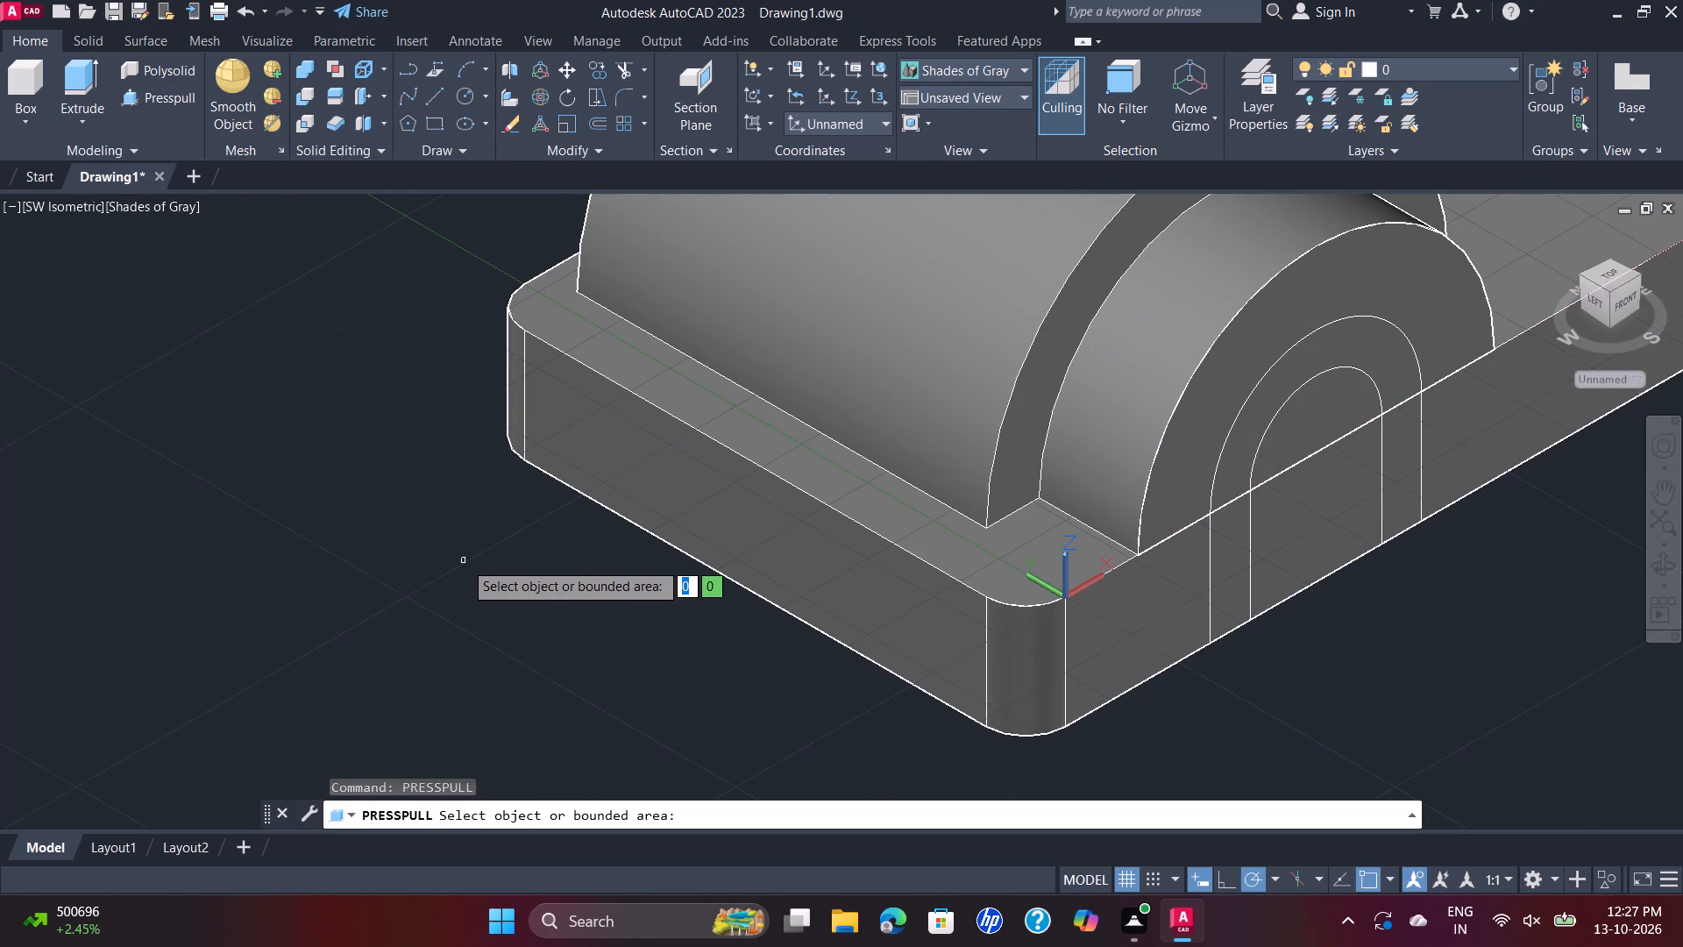
pyautogui.click(1289, 401)
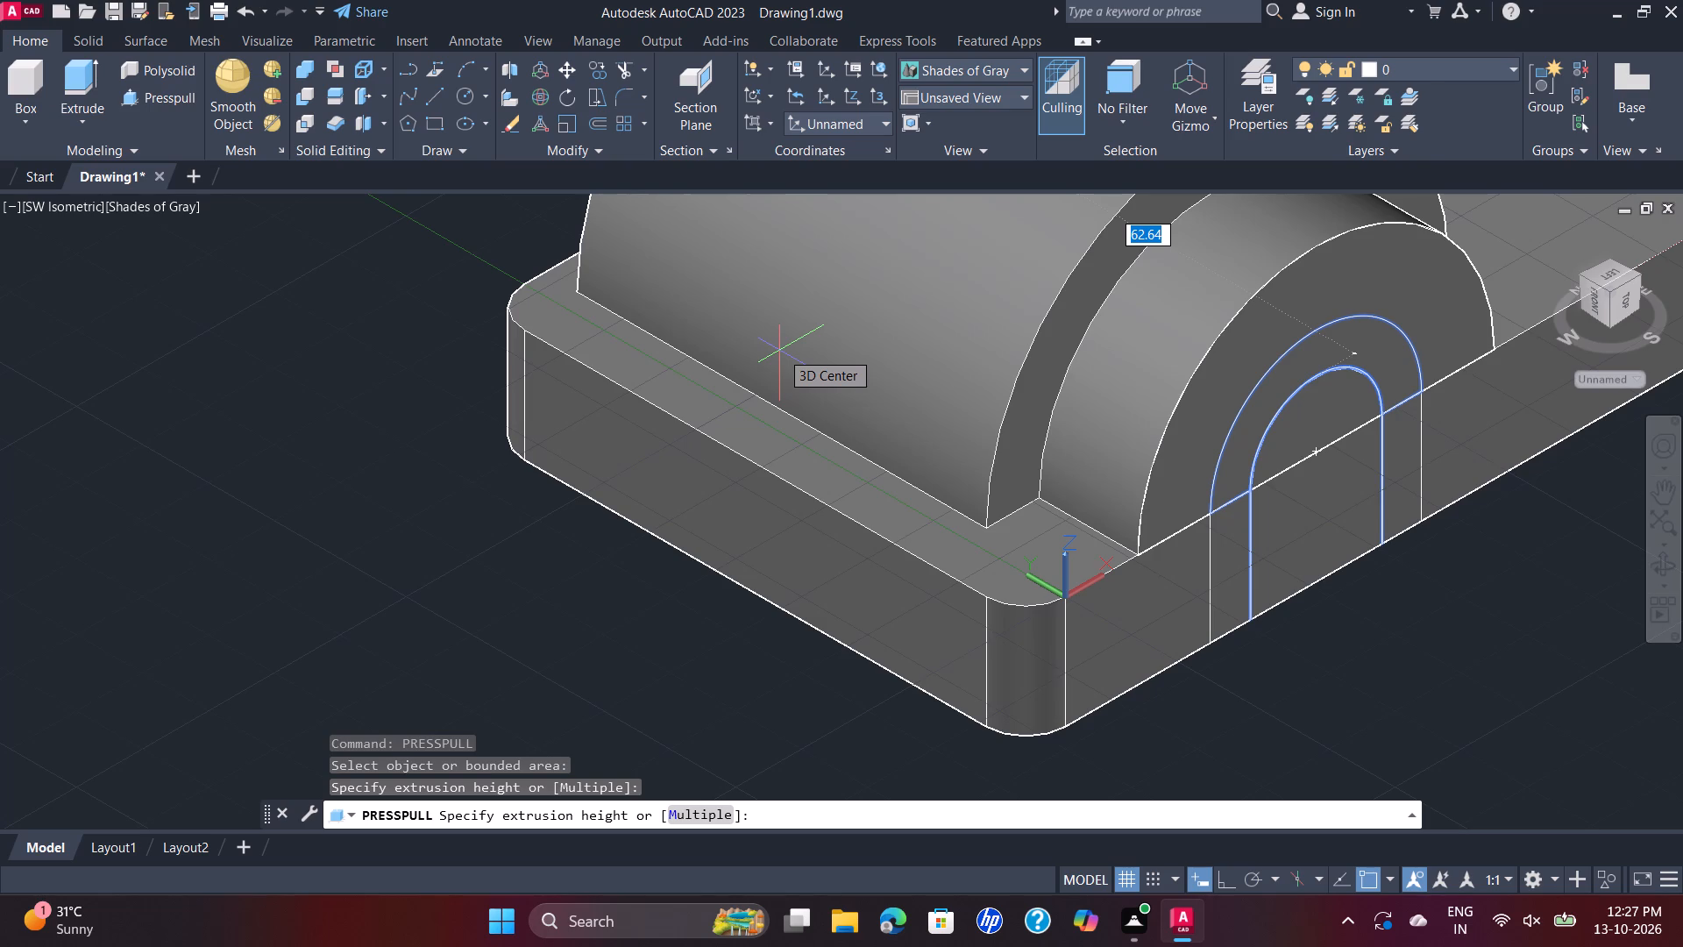
pyautogui.write('82')
pyautogui.press('Return')
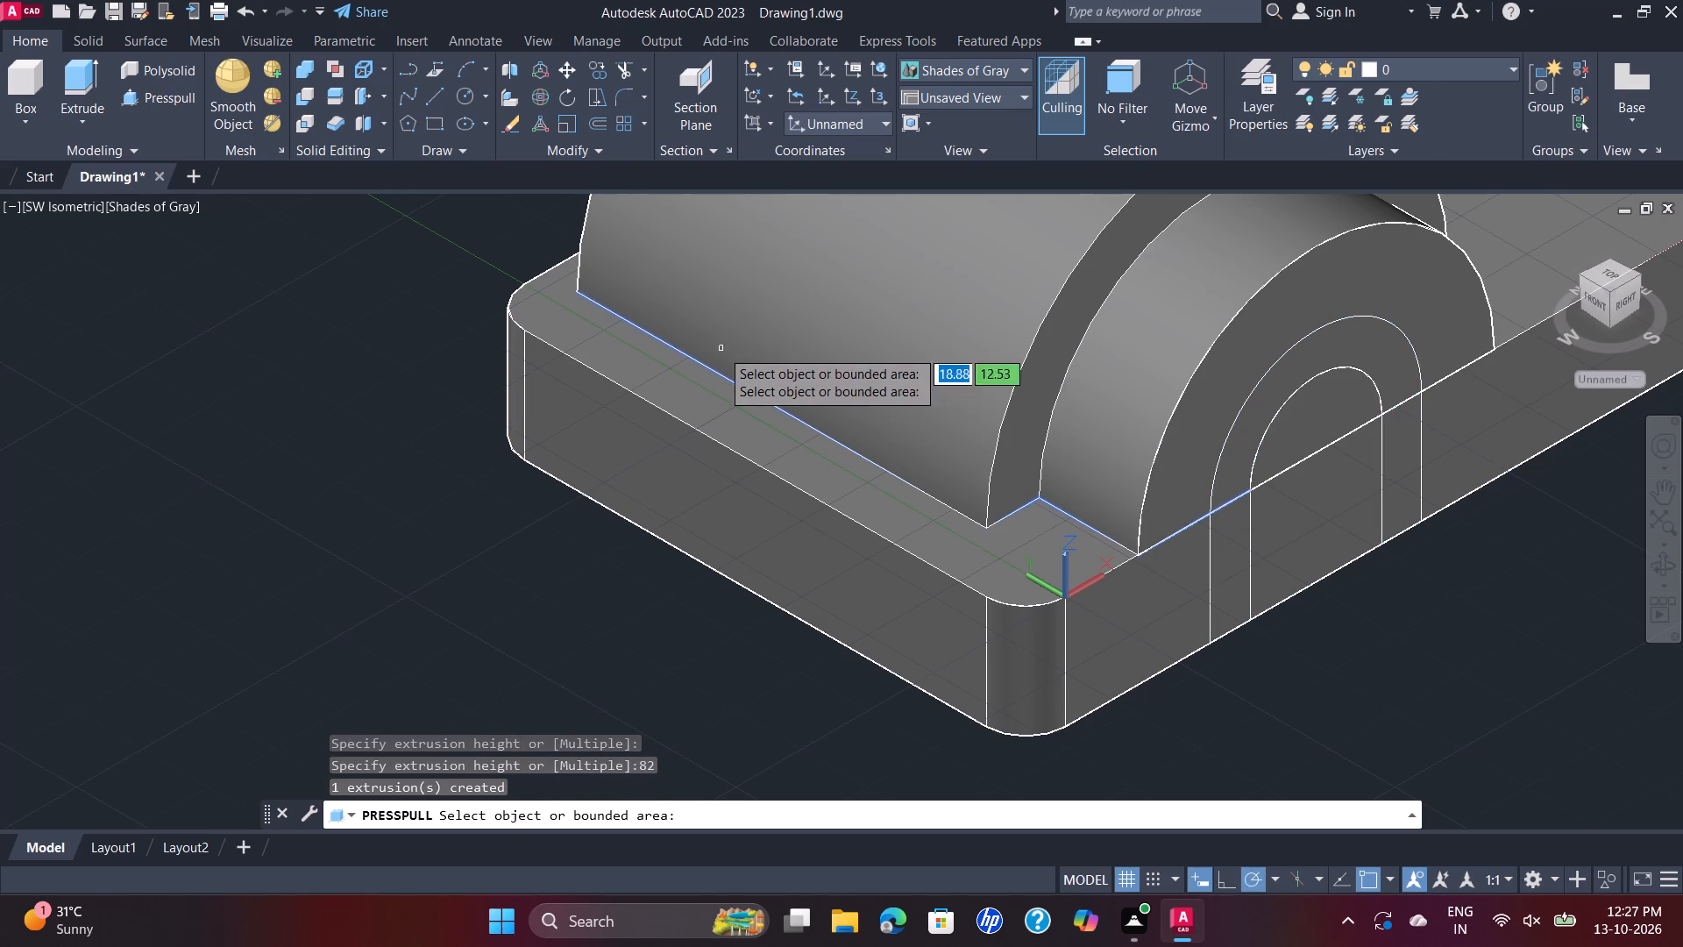
# Presspull the half-round area inside the 10 mm radius arc 82 mm inward through the stepped solid.
pyautogui.click(1350, 380)
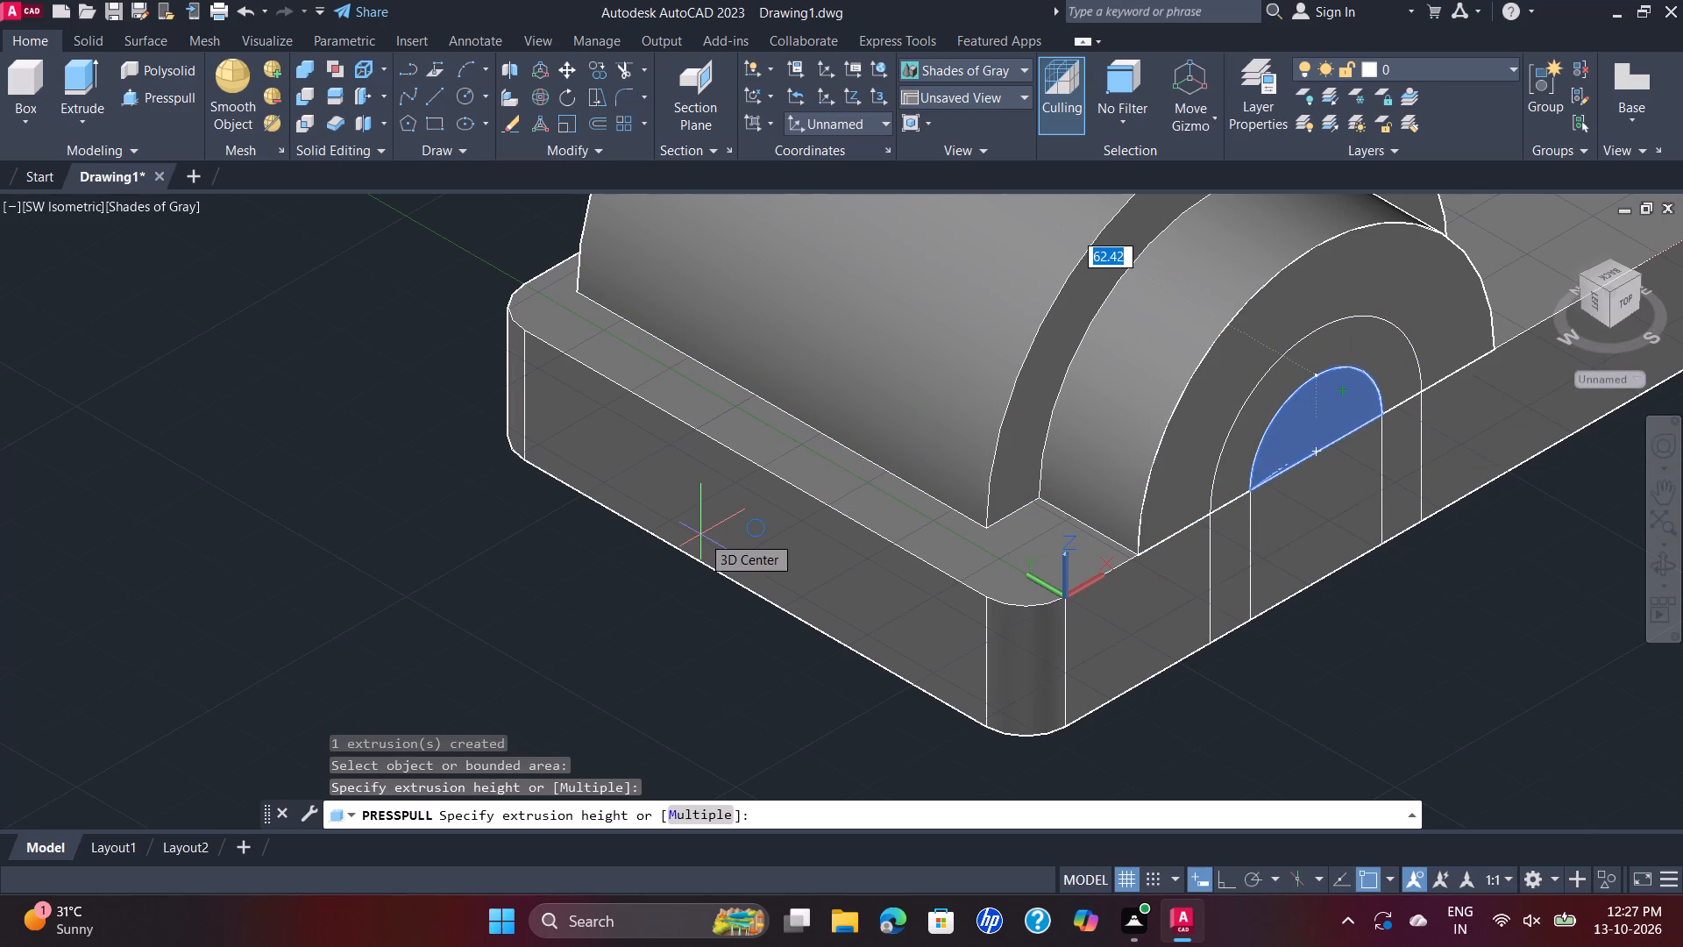
pyautogui.write('82')
pyautogui.press('Return')
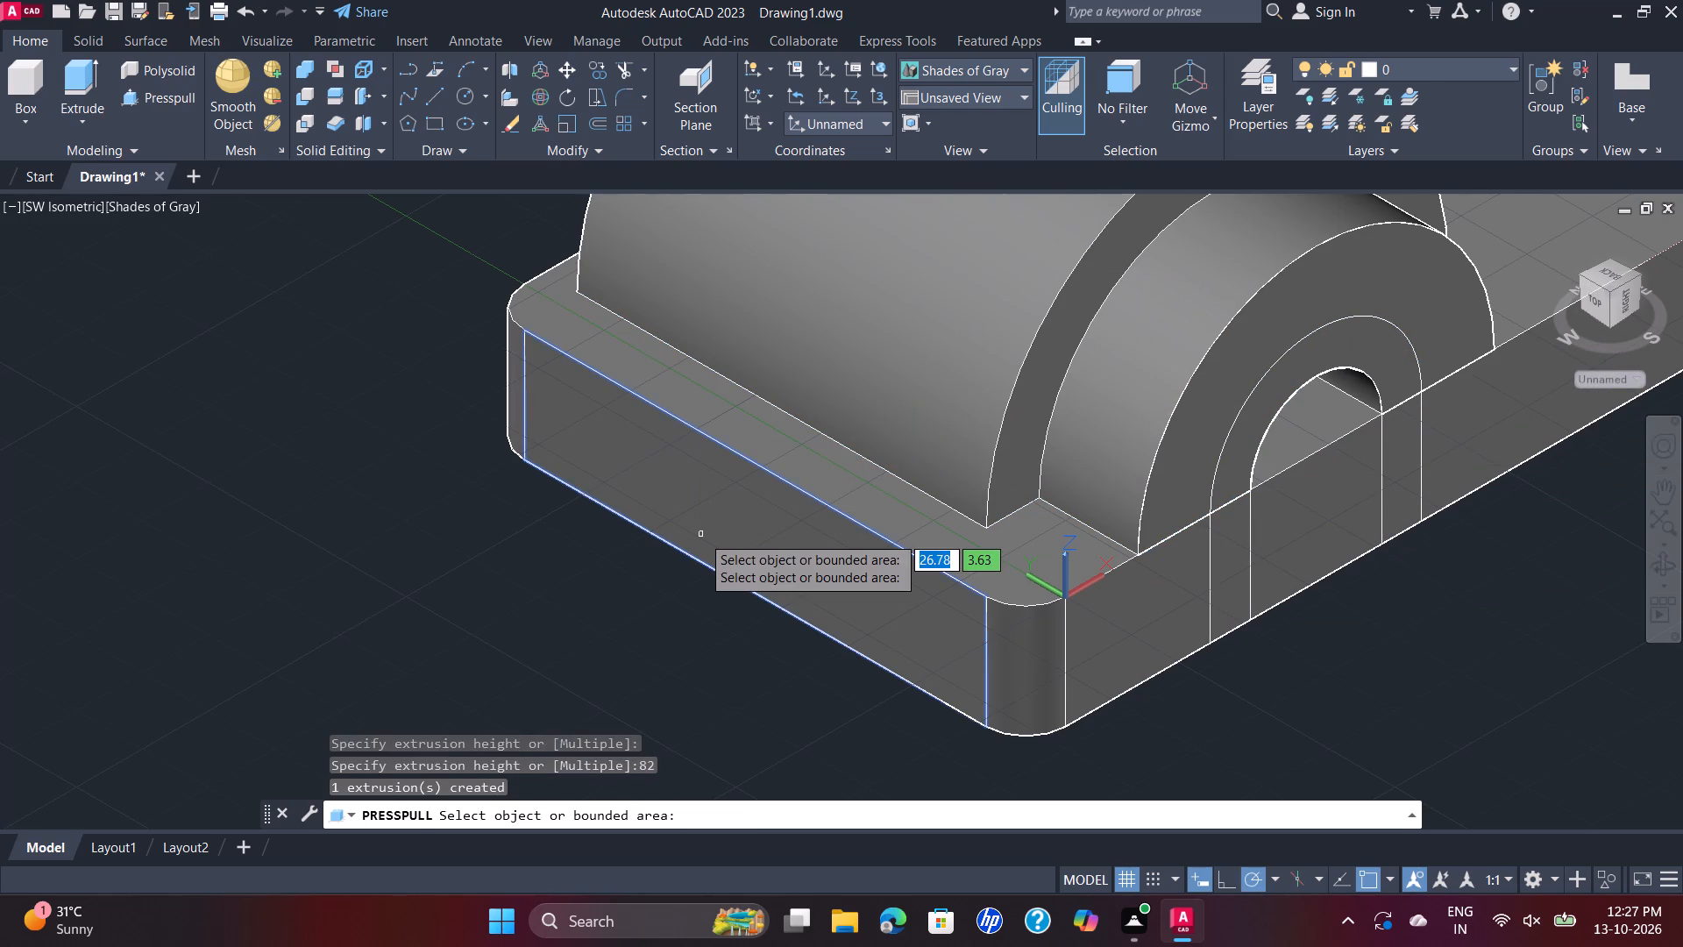
# Presspull the rectangular area below the 10 mm radius arc 82 mm inward through the base plate.
pyautogui.scroll(-2, 1192, 530)
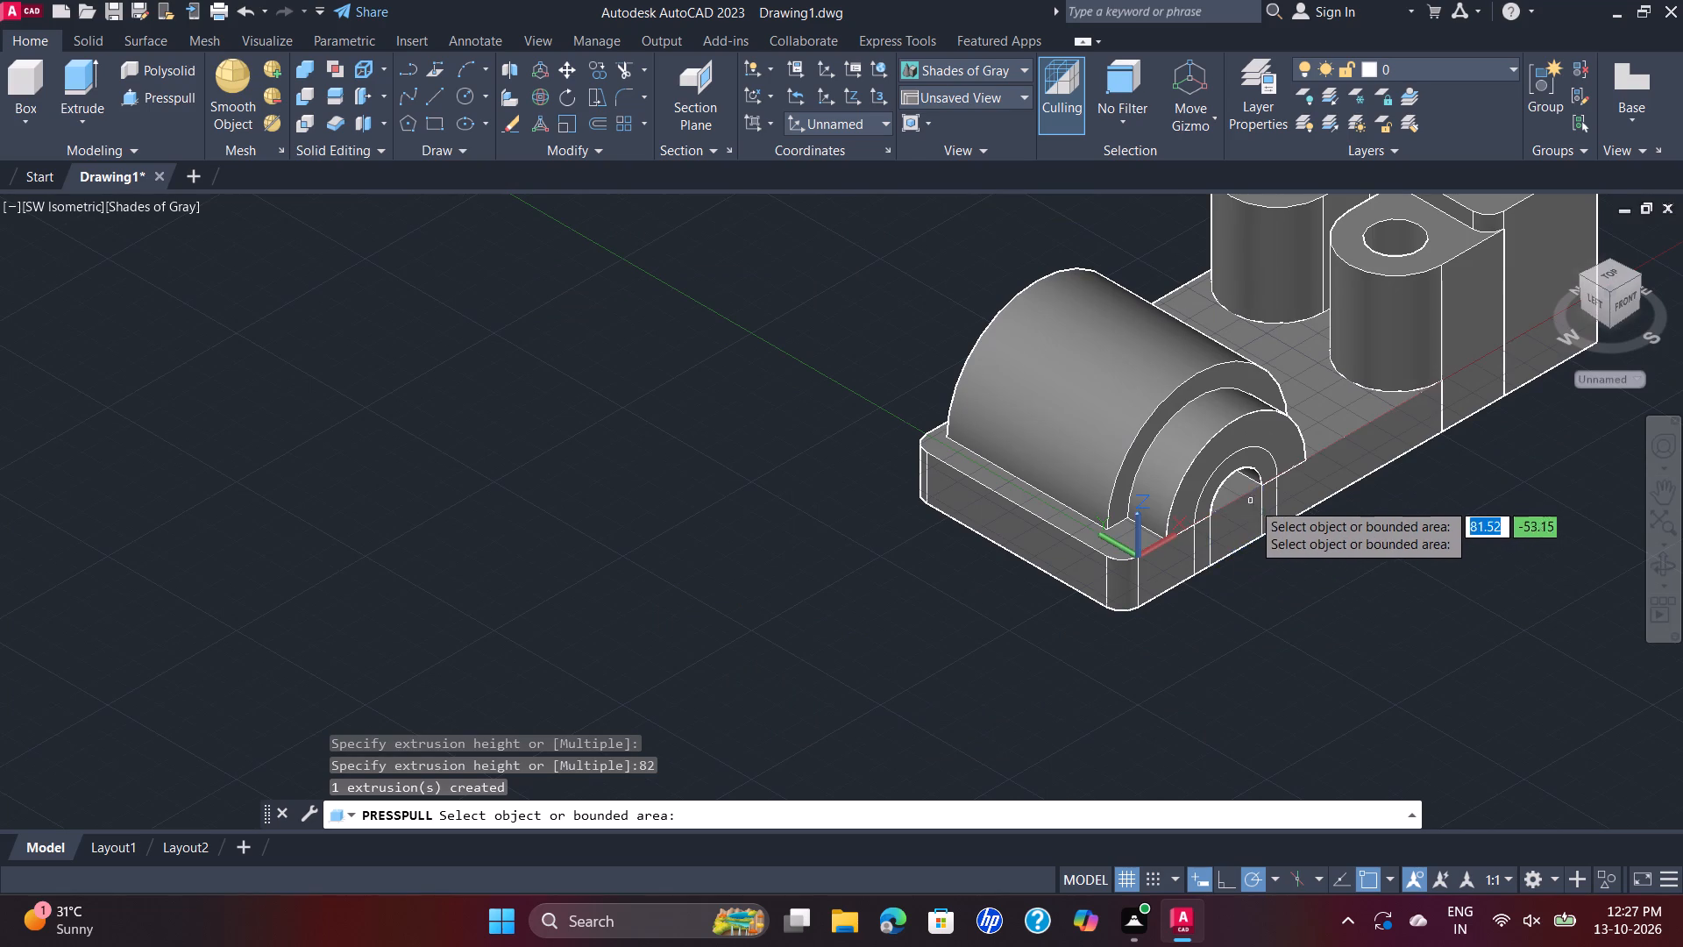
pyautogui.scroll(1, 1253, 502)
pyautogui.click(1256, 504)
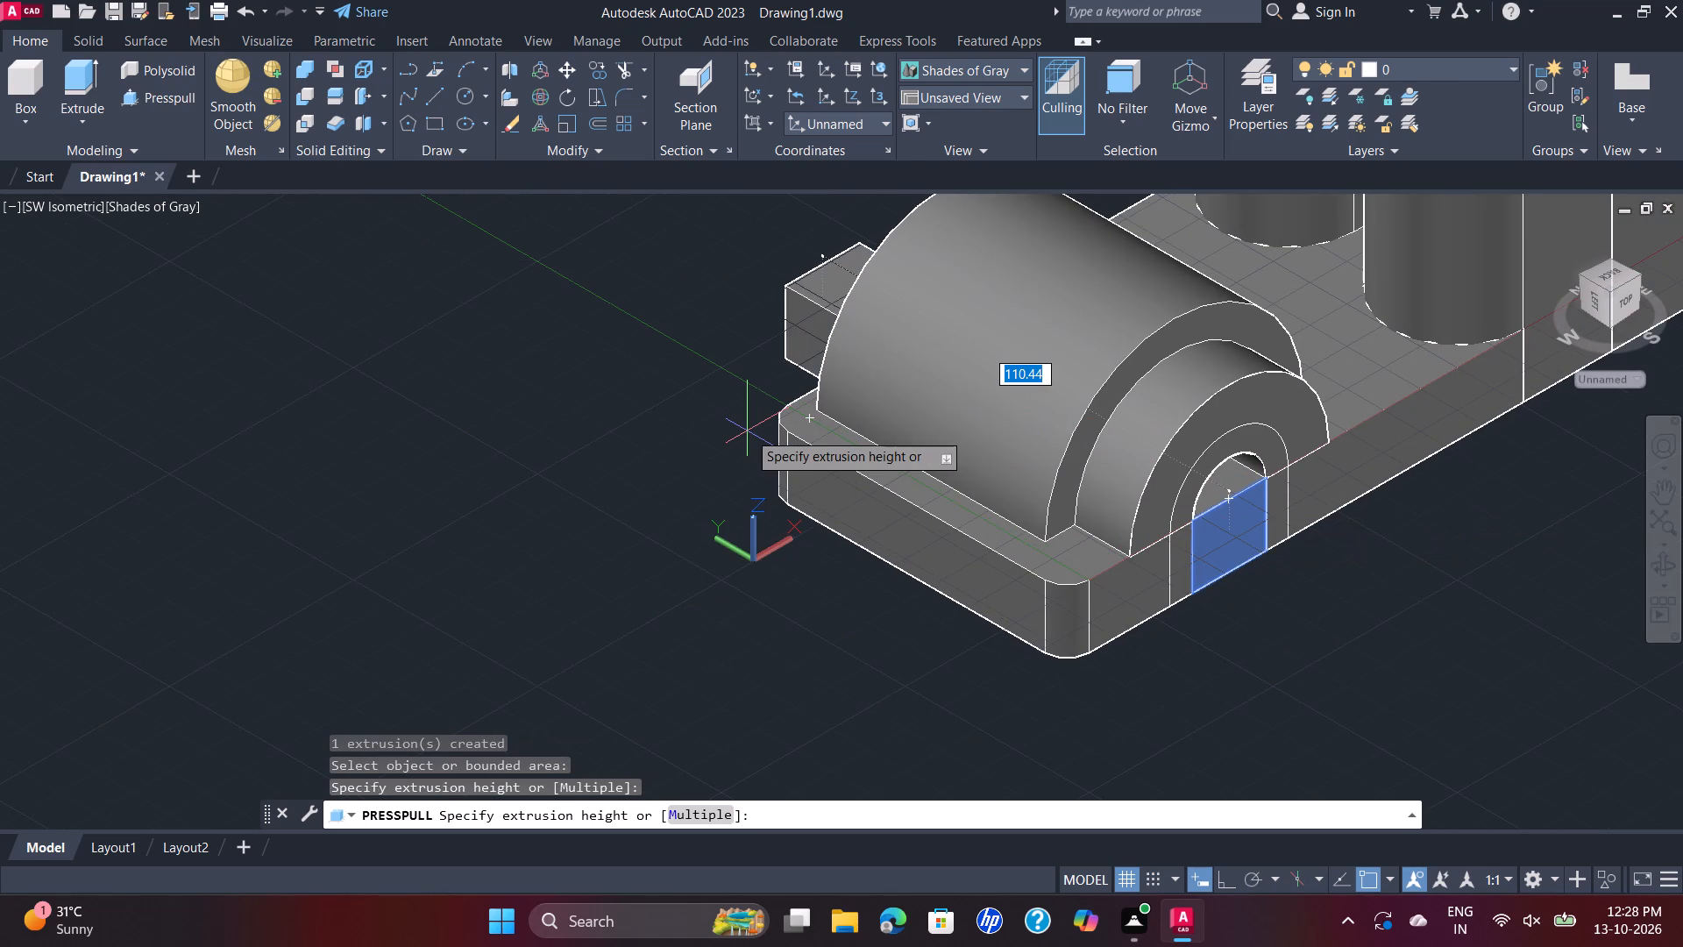
pyautogui.write('82')
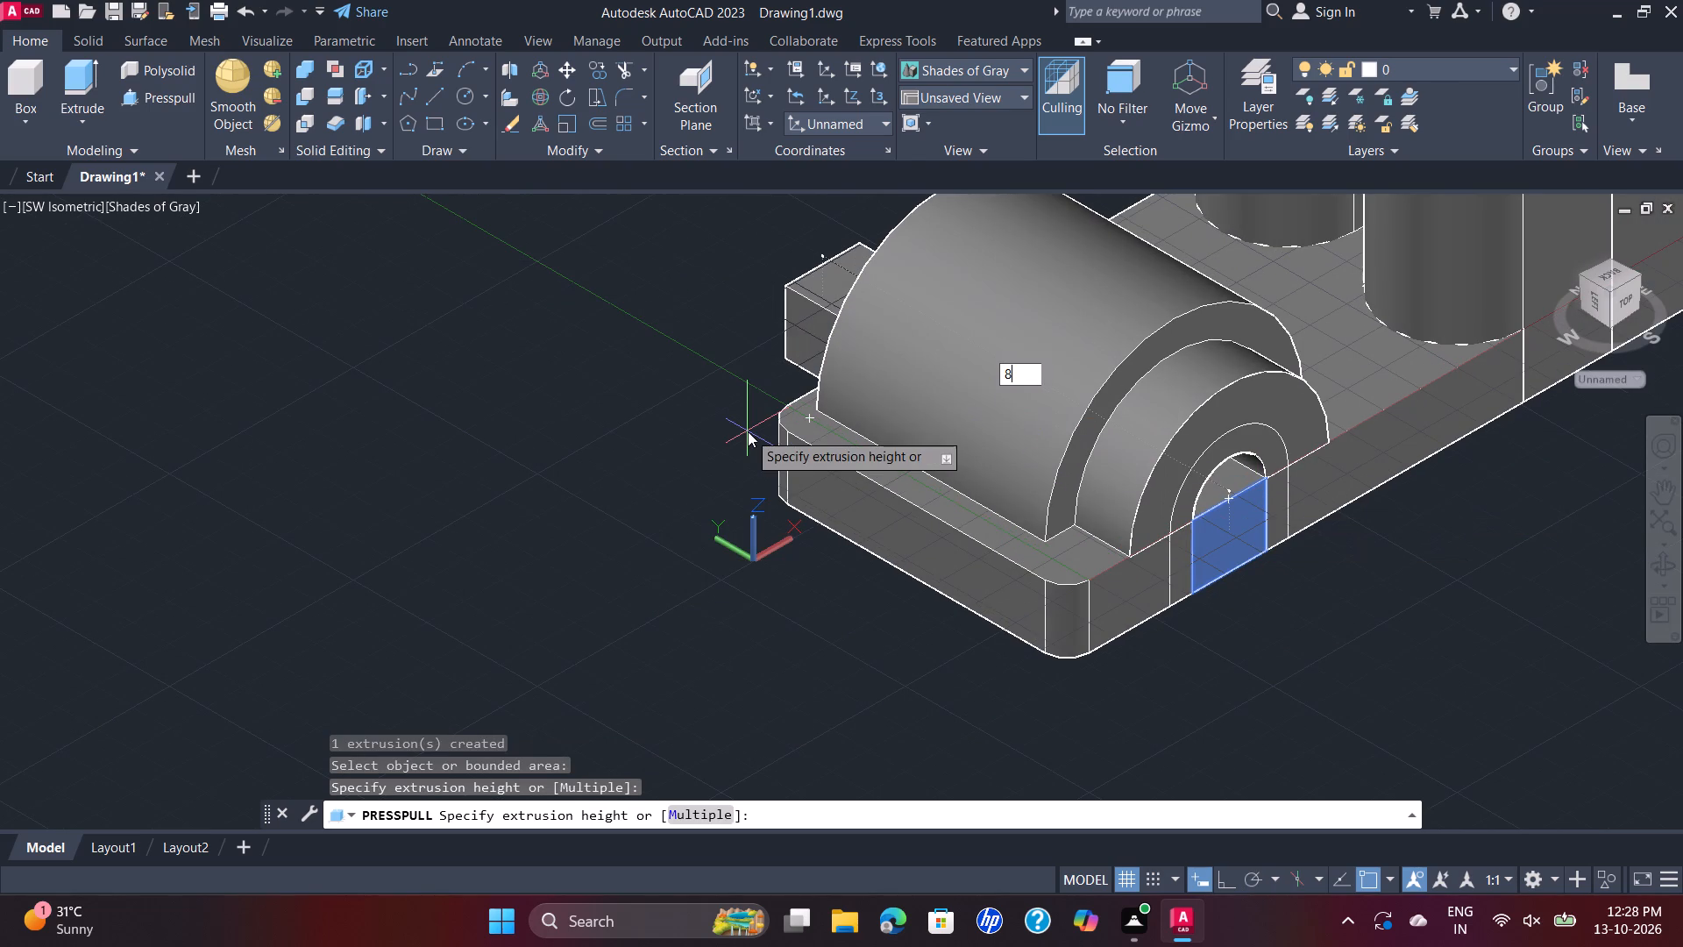
pyautogui.press('Return')
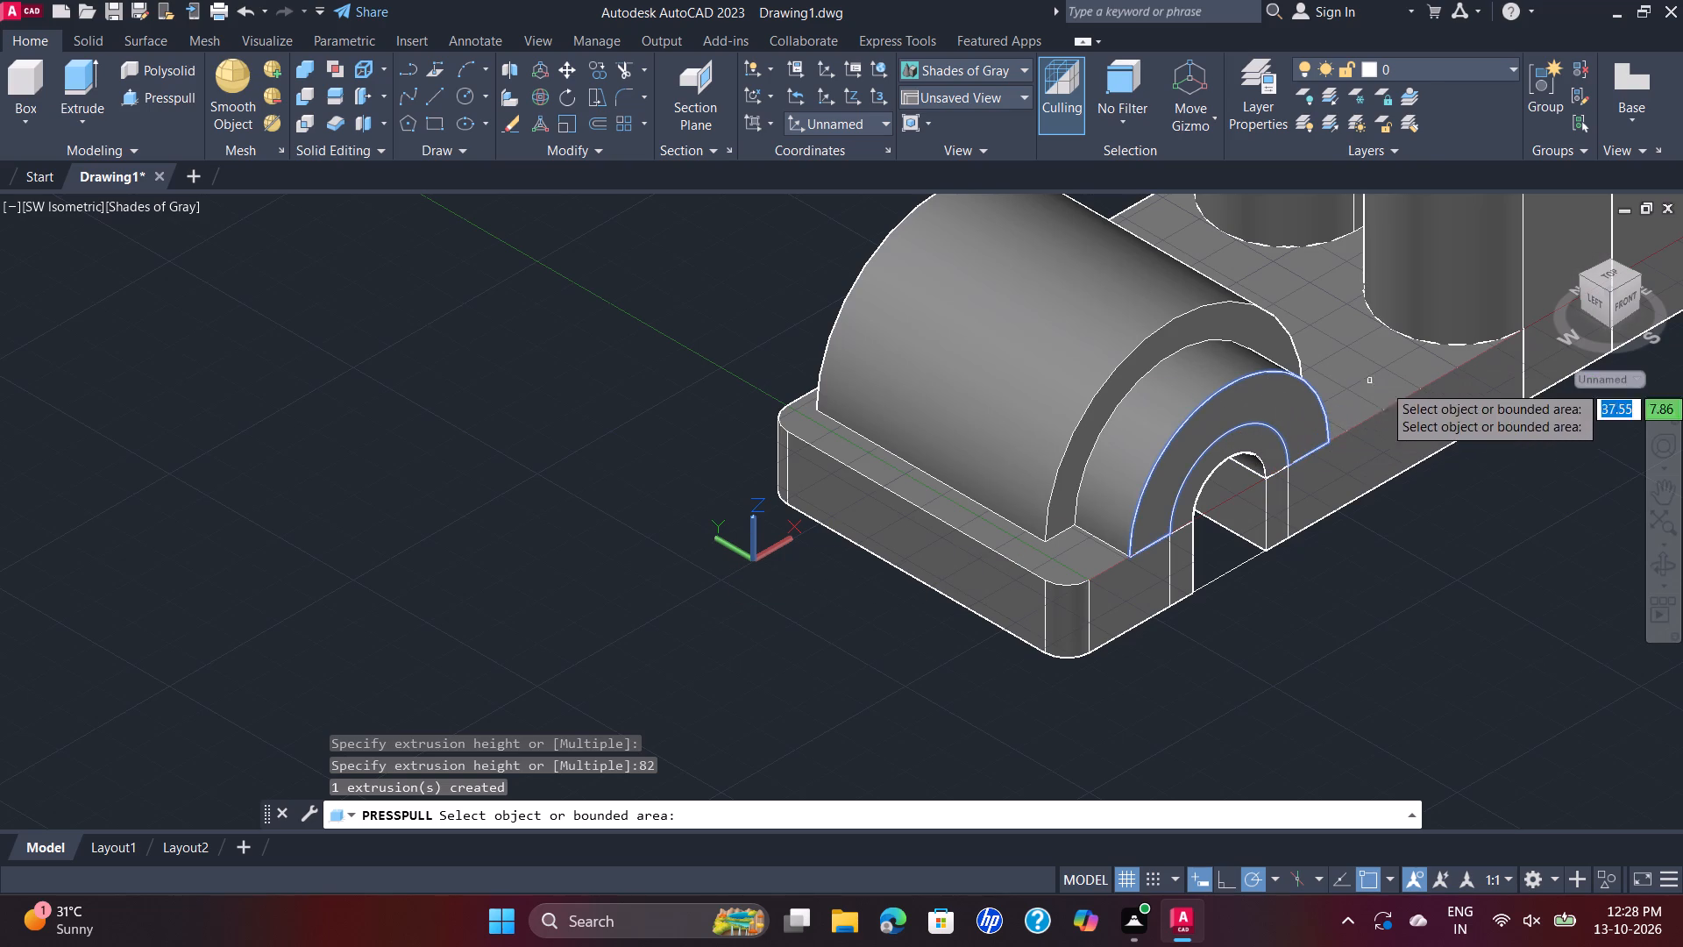
# Presspull the band between the 16 and 27 mm radius arcs 15 mm inward into the half-round solid.
pyautogui.click(1300, 411)
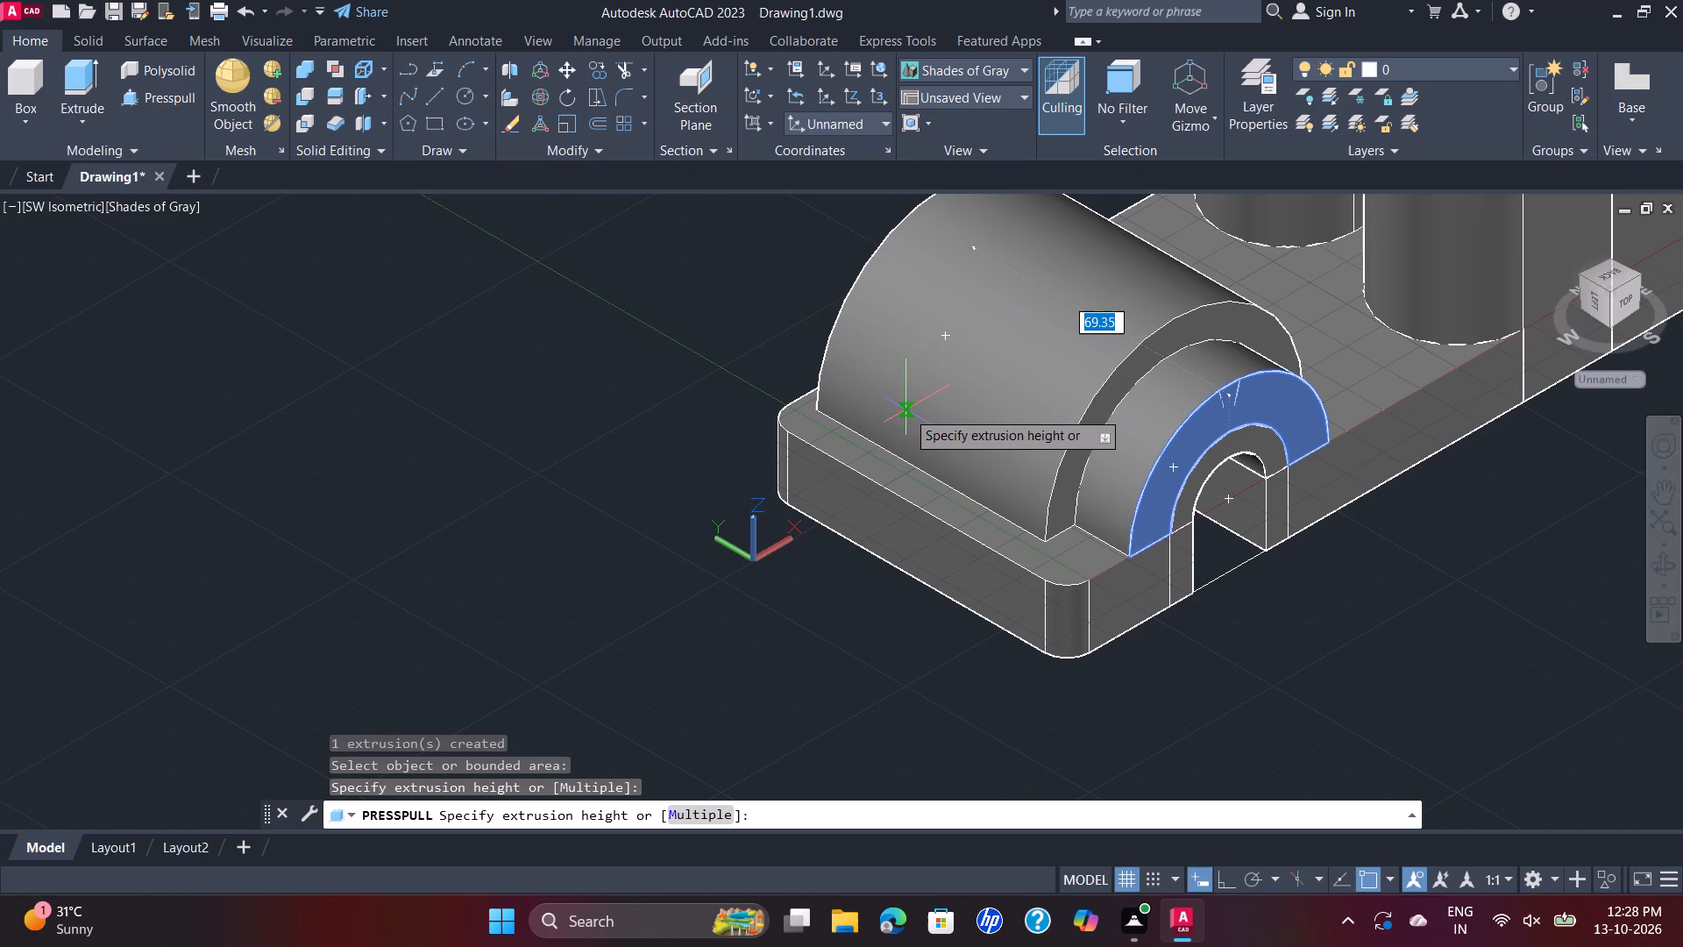
pyautogui.write('15')
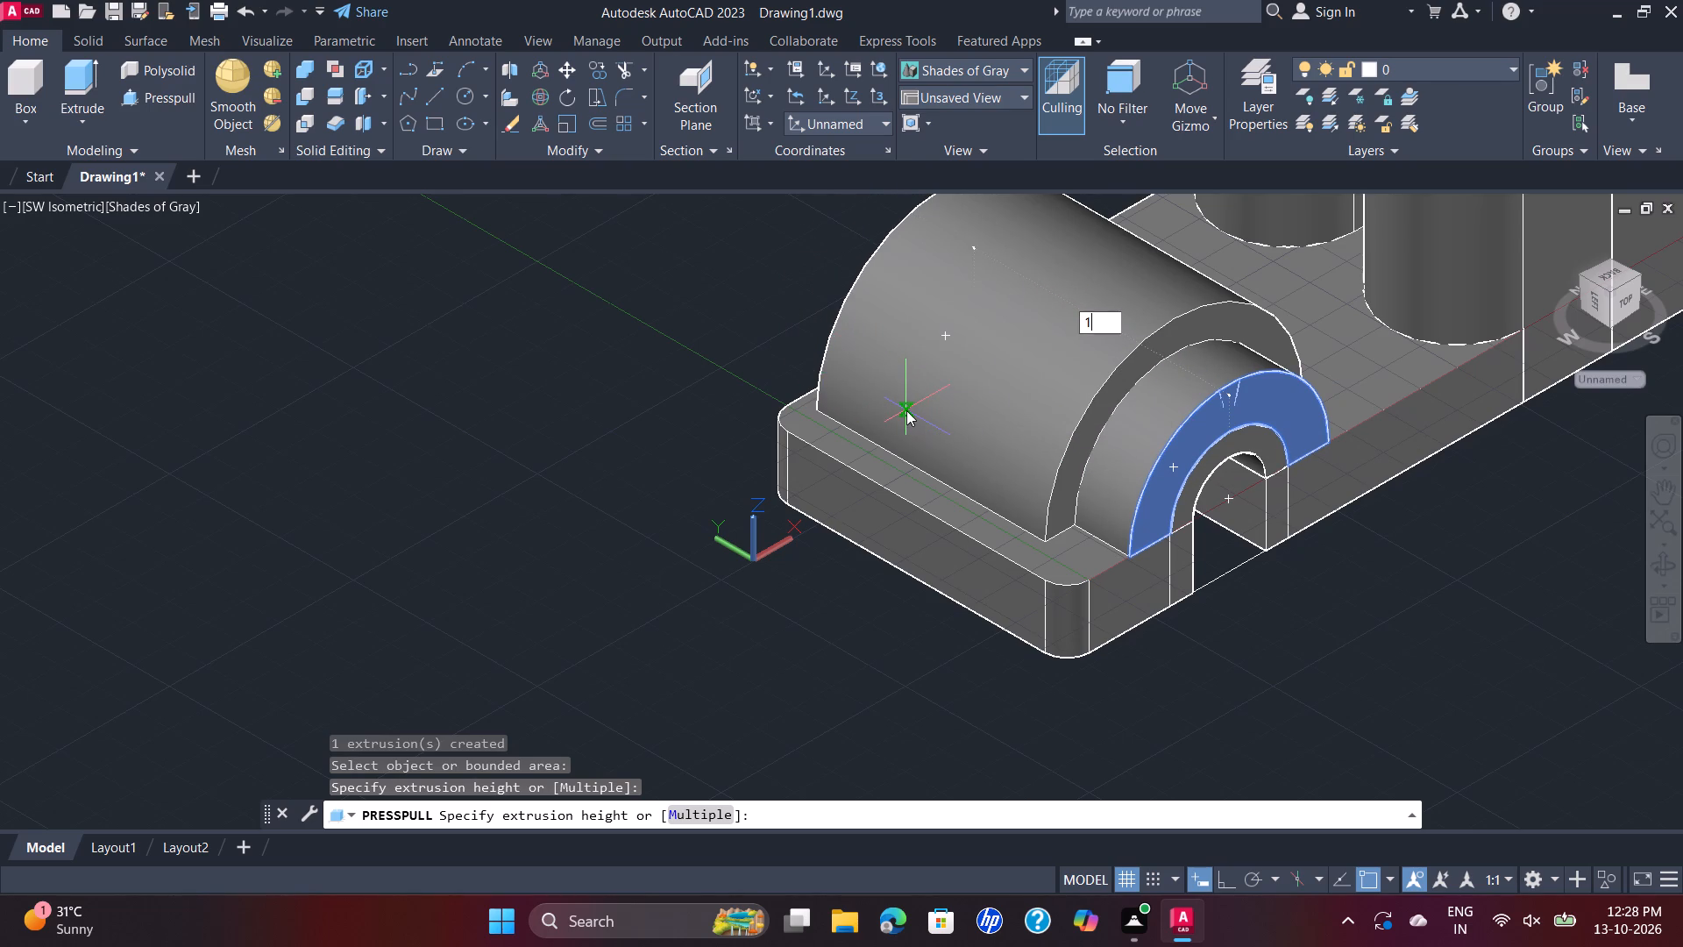
pyautogui.press('Return')
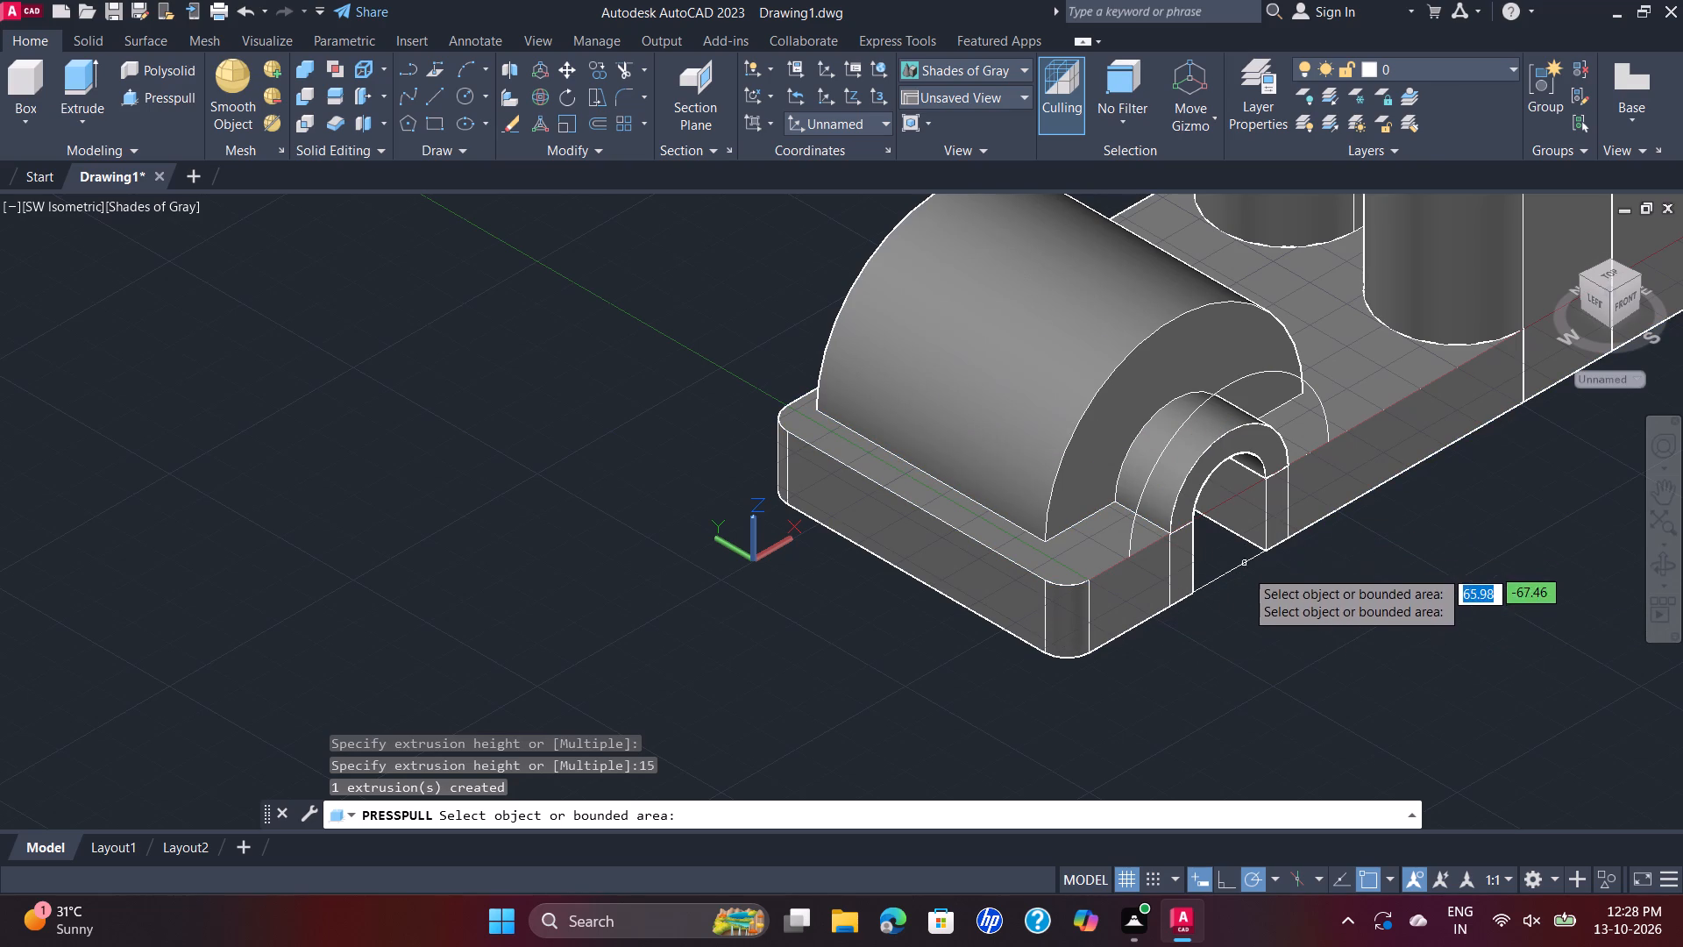
pyautogui.press('Escape')
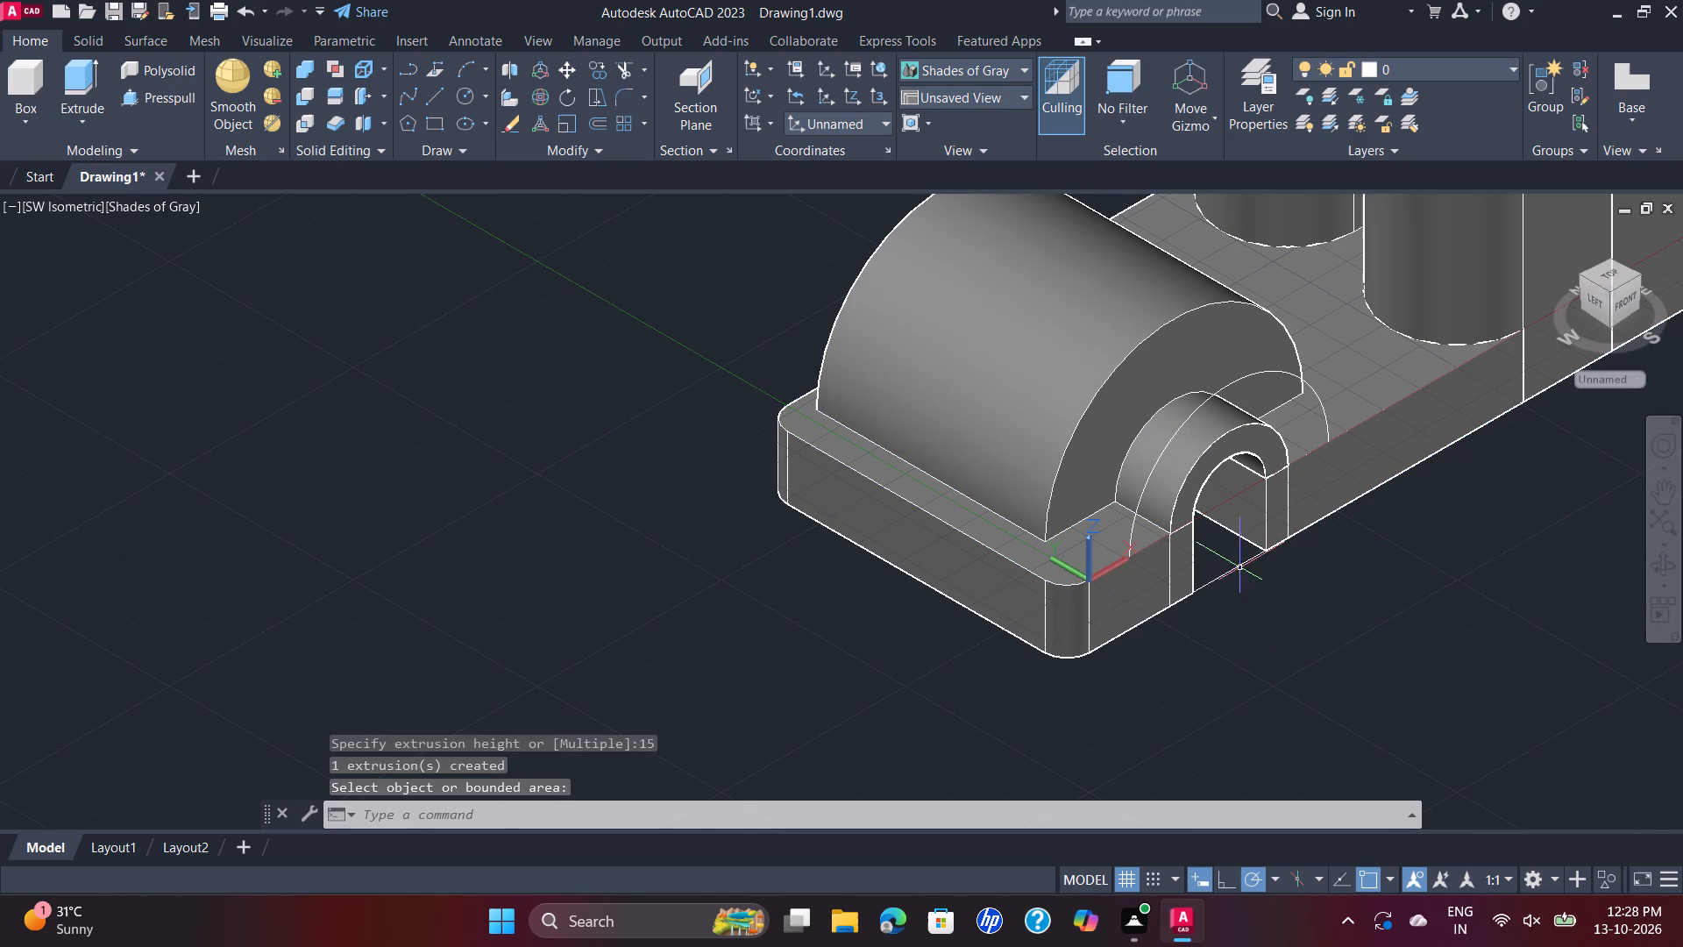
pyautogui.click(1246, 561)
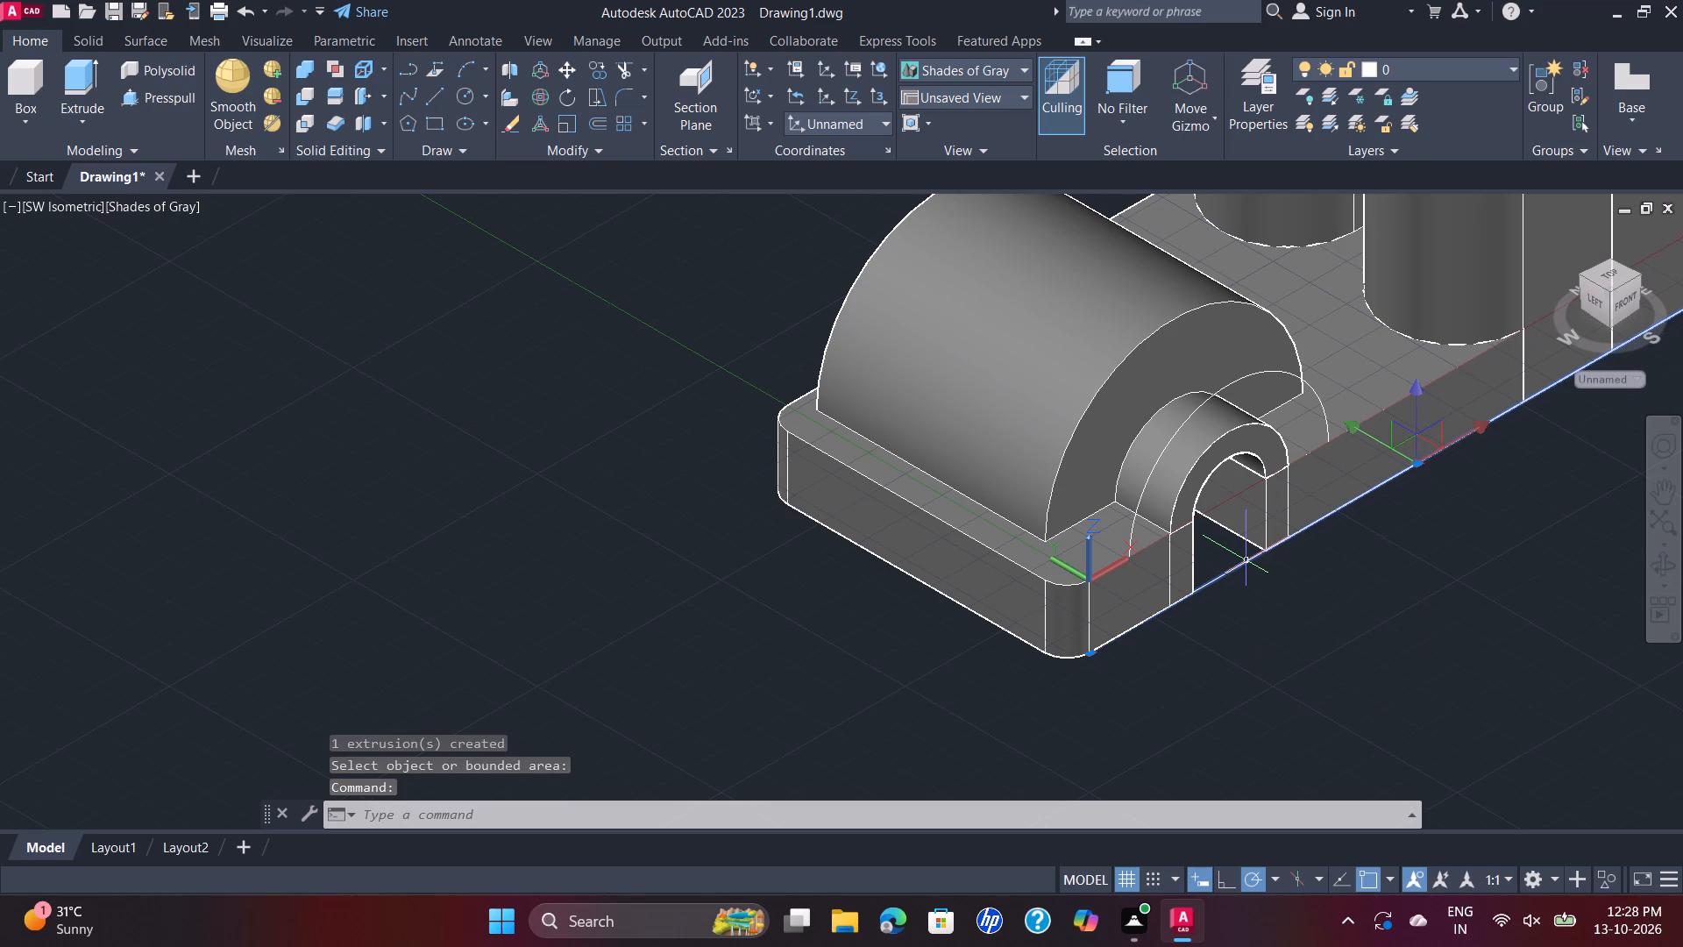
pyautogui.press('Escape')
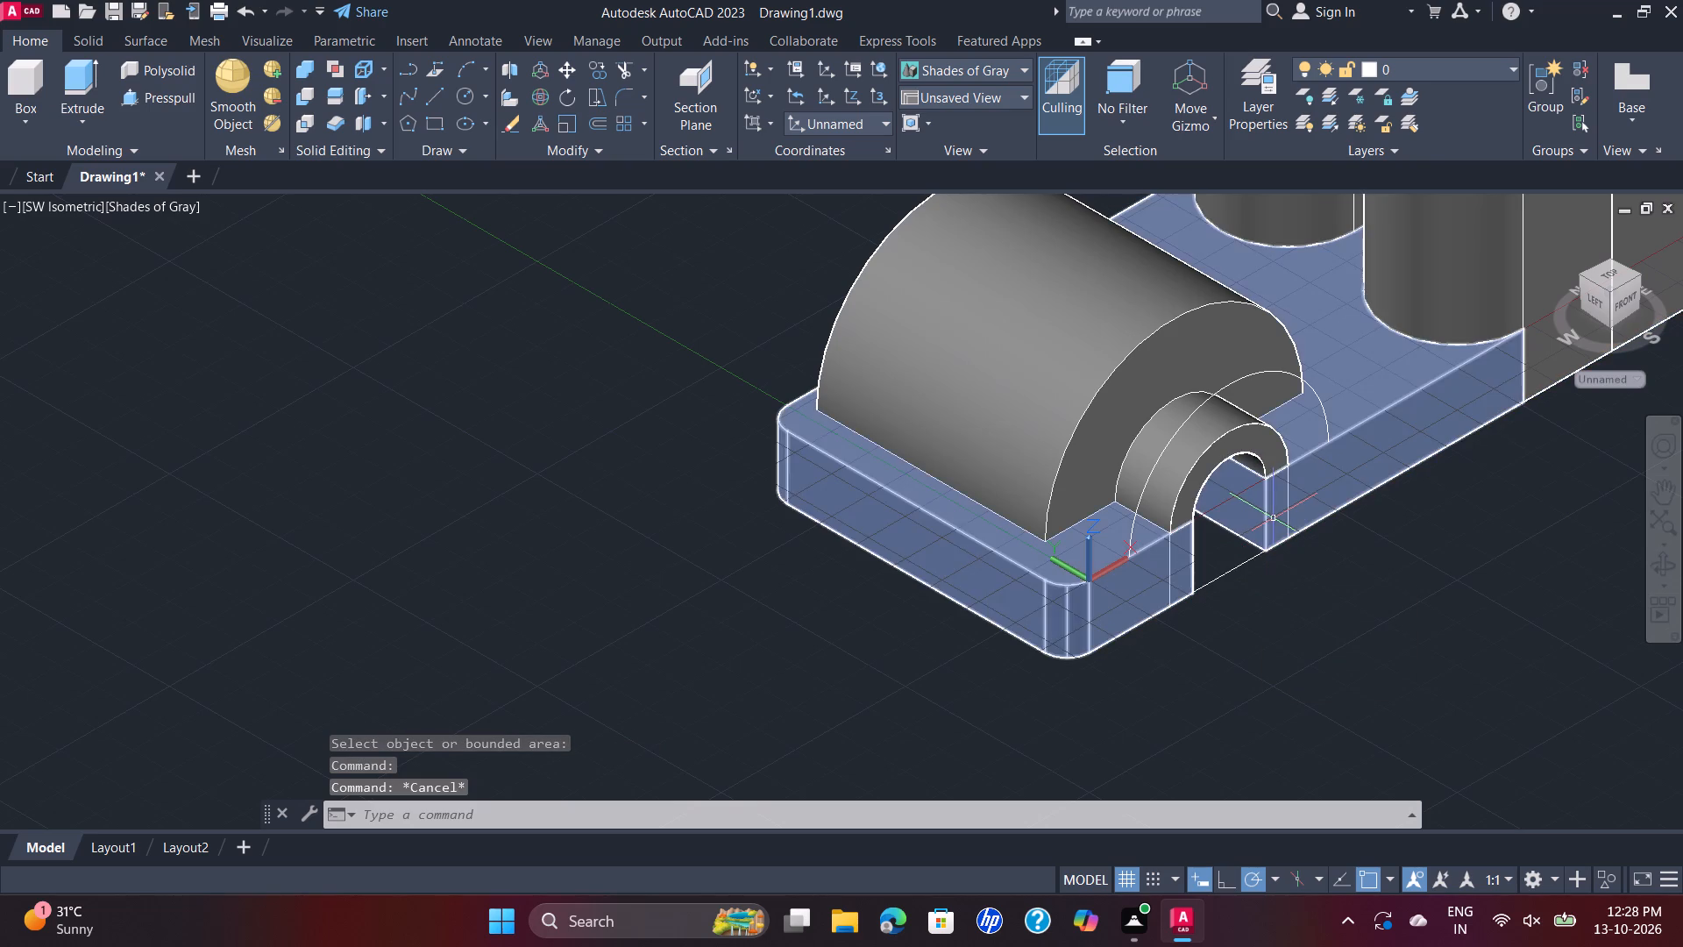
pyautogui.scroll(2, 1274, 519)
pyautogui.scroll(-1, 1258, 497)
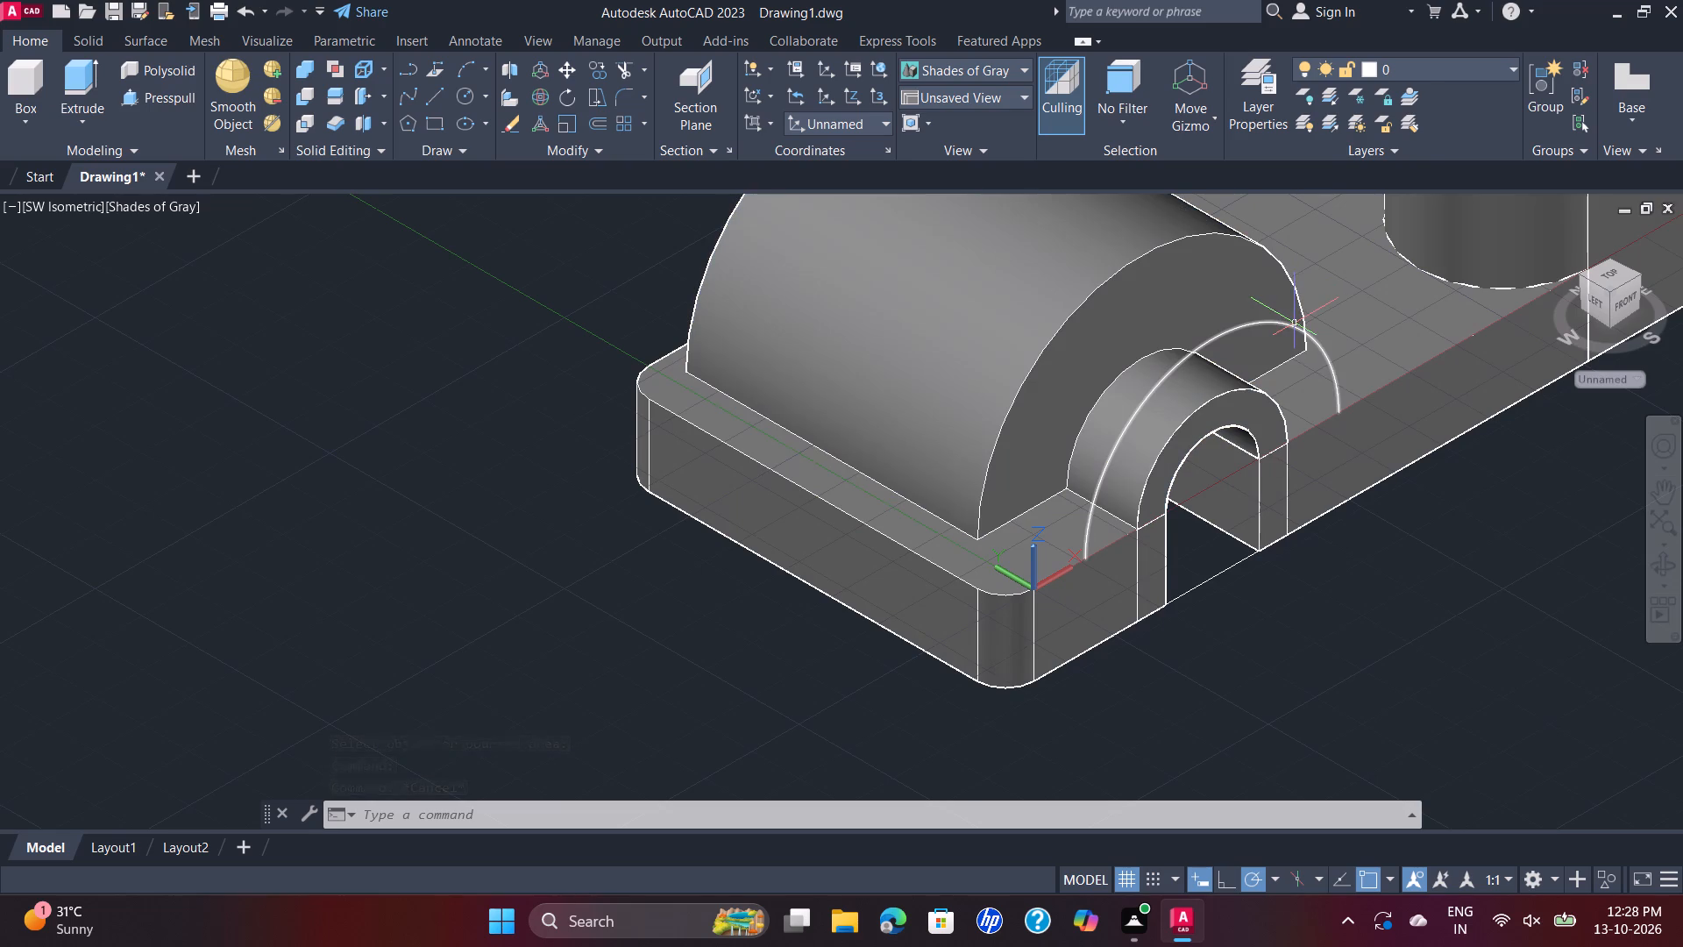
# Examine the stepped half-round and its arched through-opening from the front, side and back of the bracket.
pyautogui.scroll(-2, 771, 155)
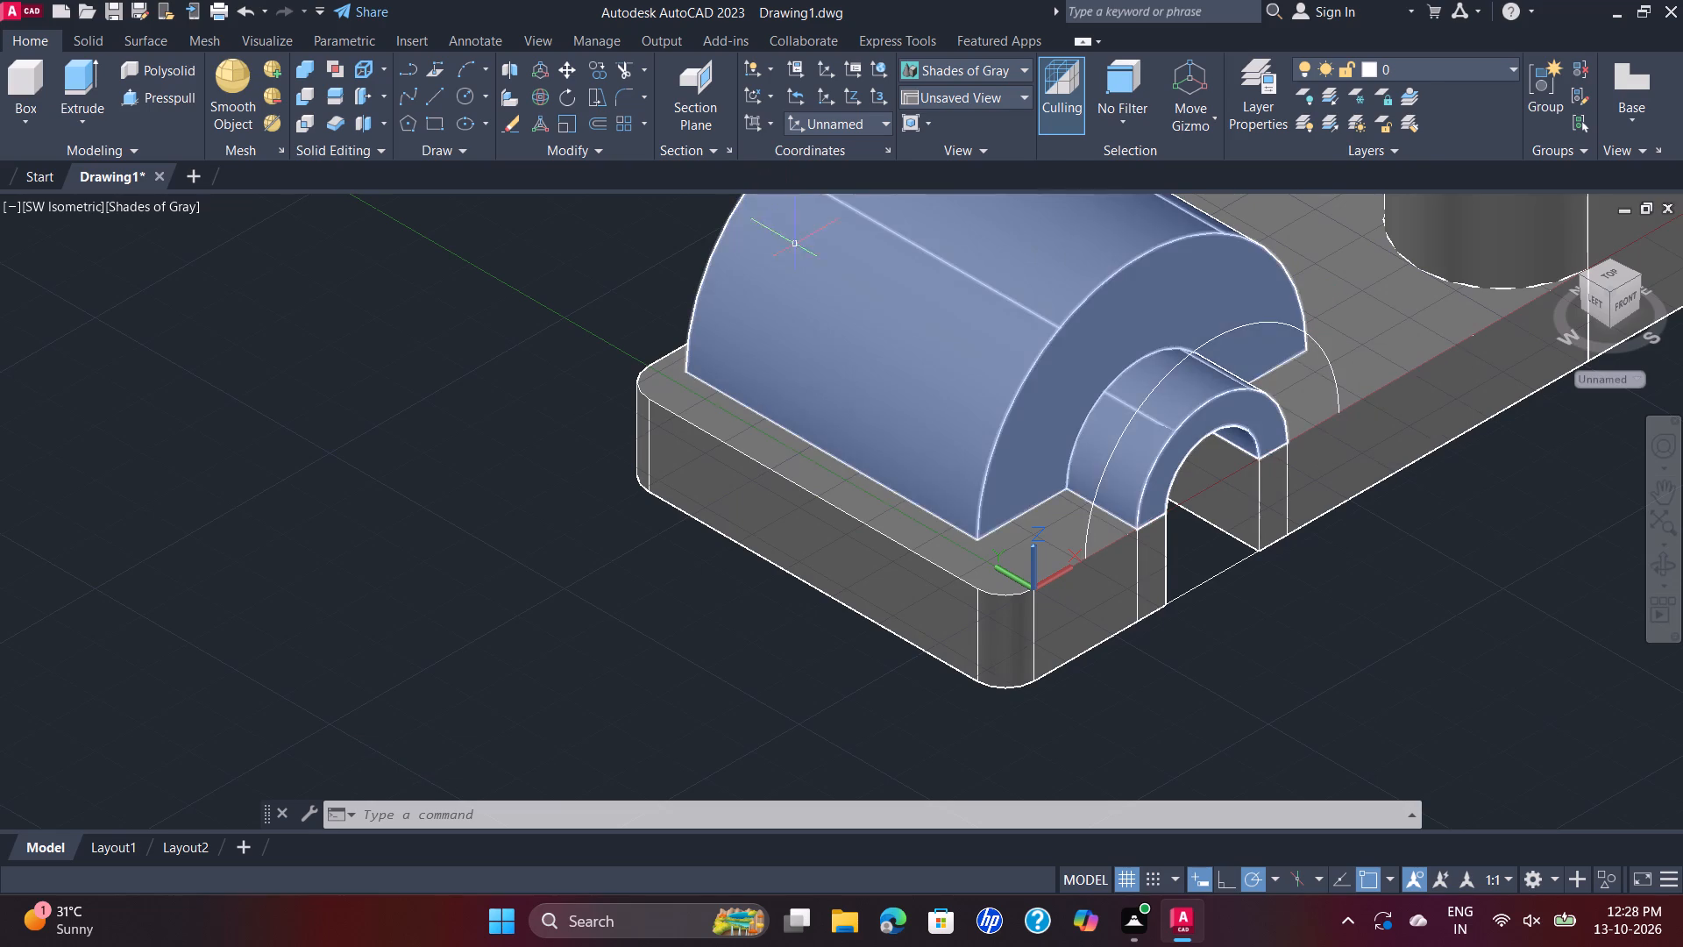
pyautogui.scroll(-2, 803, 262)
pyautogui.scroll(2, 799, 420)
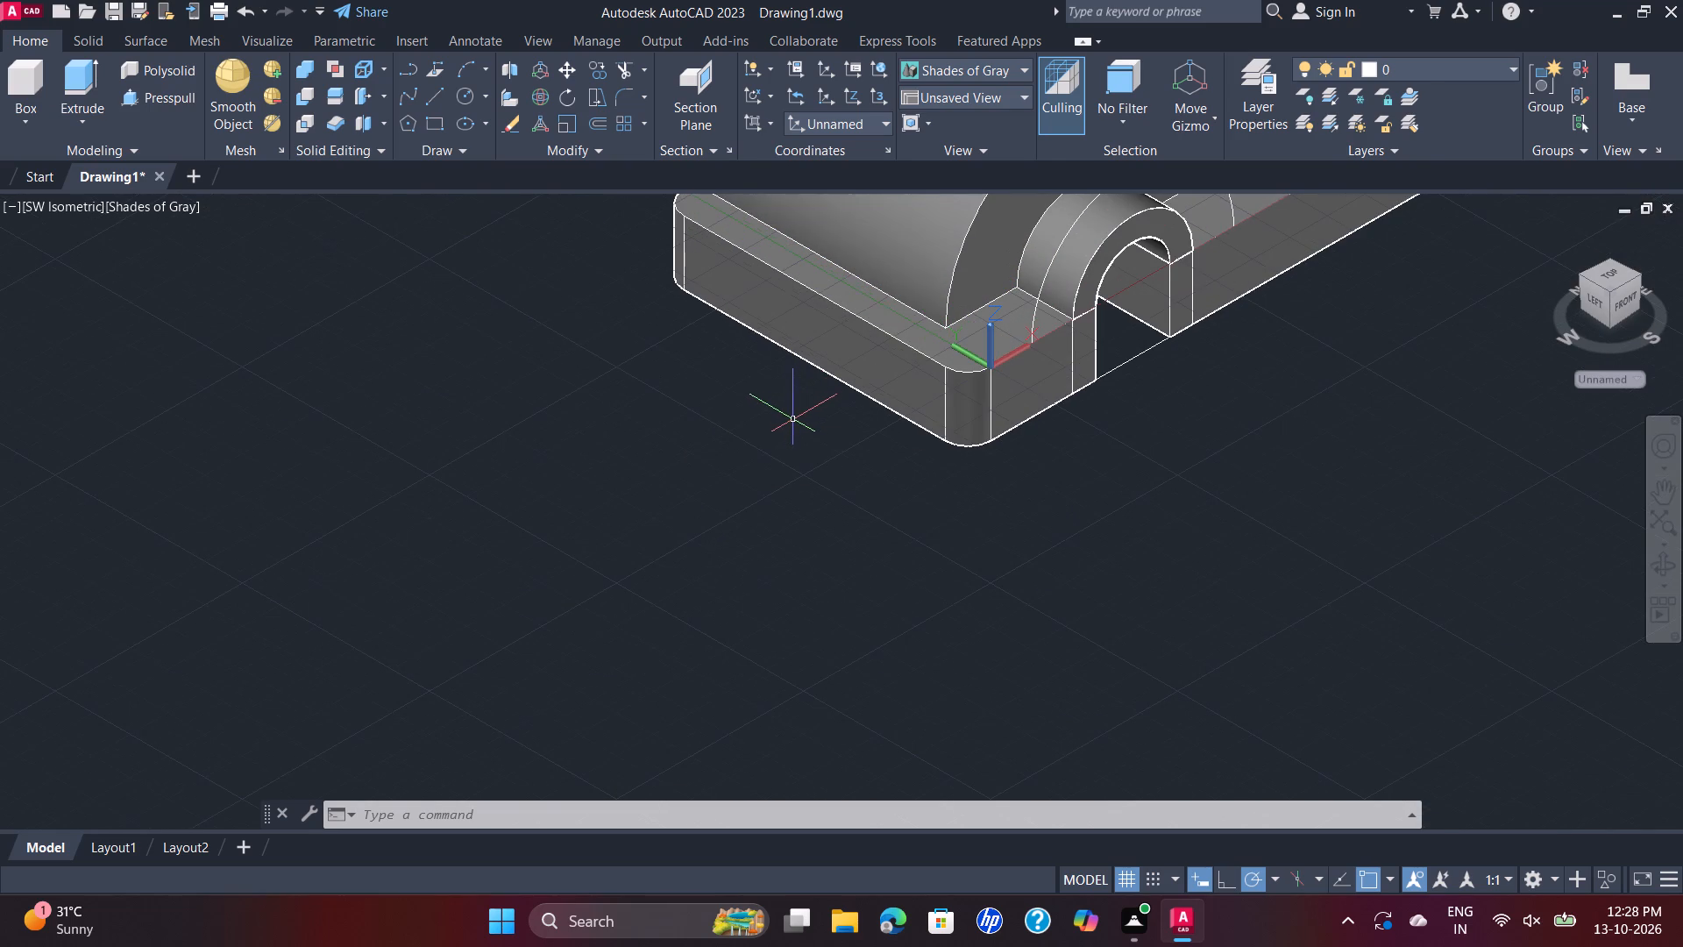
pyautogui.keyDown('ctrl'); pyautogui.moveTo(789, 428); pyautogui.dragTo(866, 518, button='middle'); pyautogui.keyUp('ctrl')
pyautogui.scroll(-2, 866, 518)
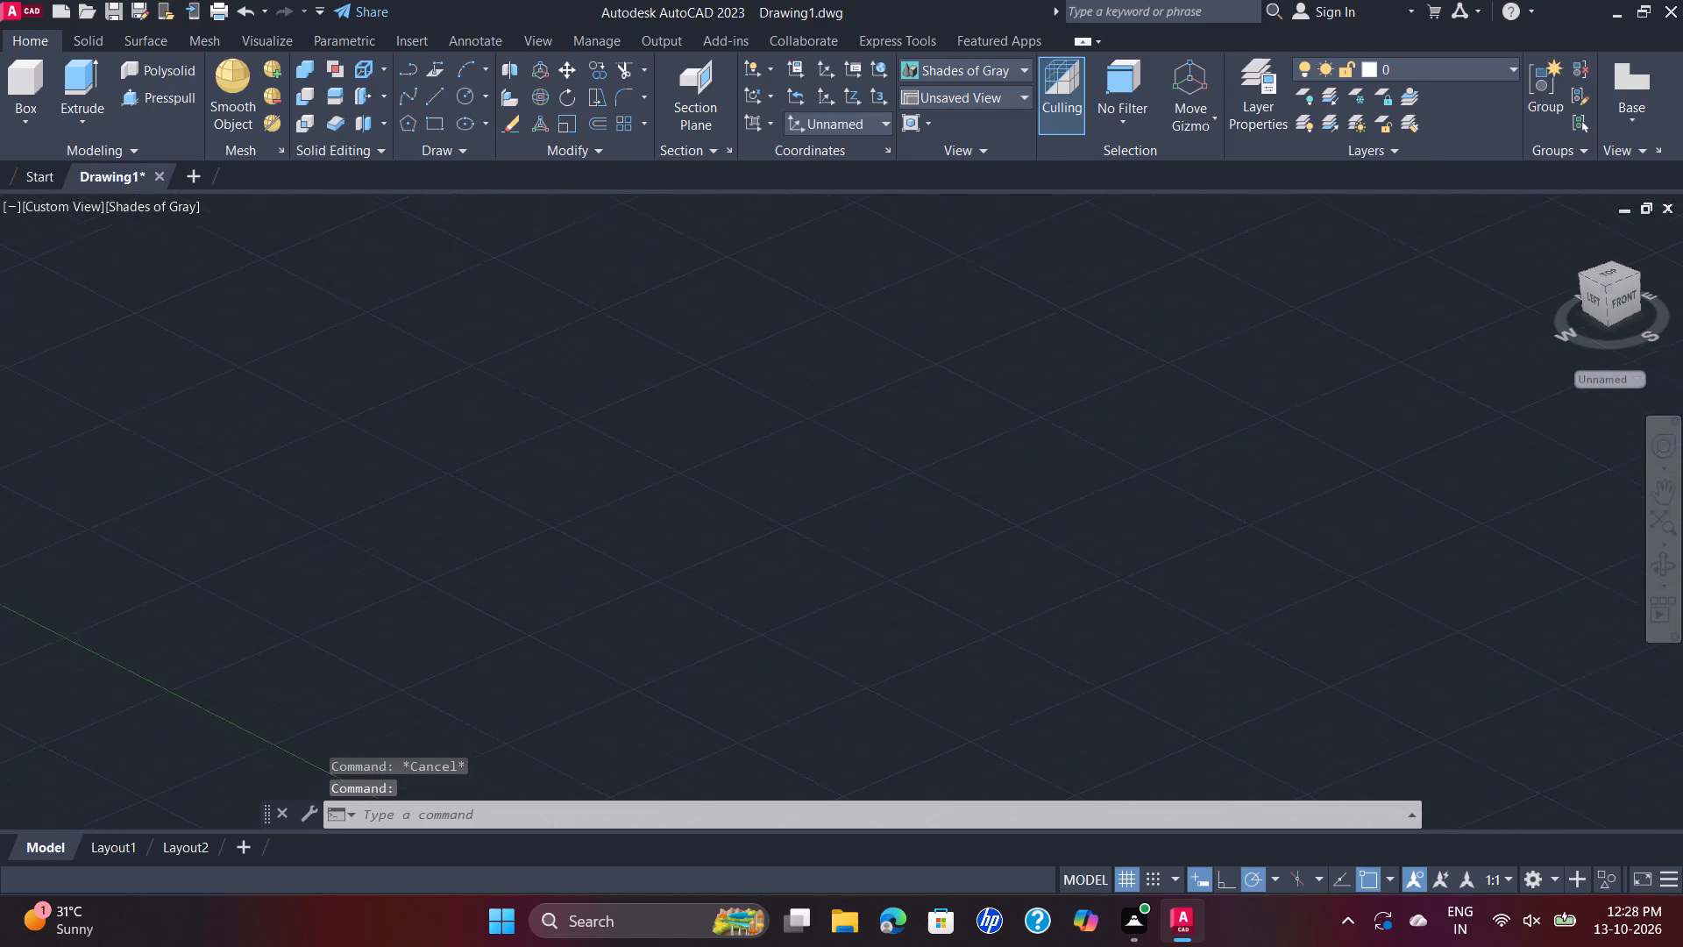
pyautogui.scroll(-4, 866, 518)
pyautogui.scroll(2, 1047, 656)
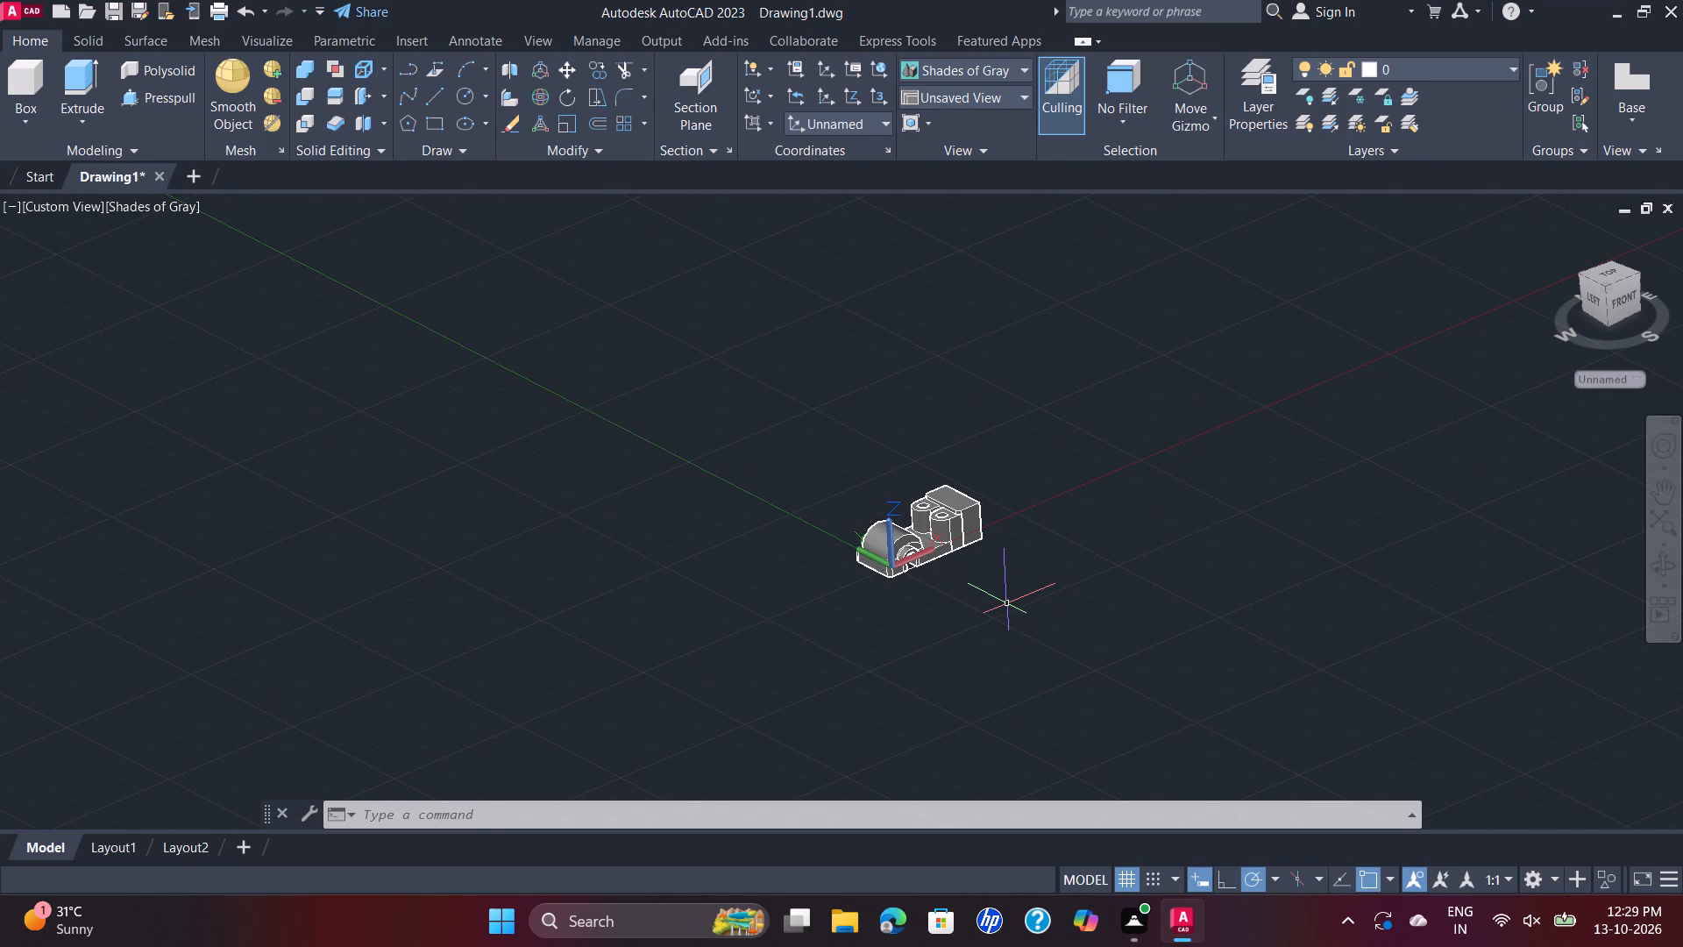
pyautogui.hotkey('ctrl', 'z')
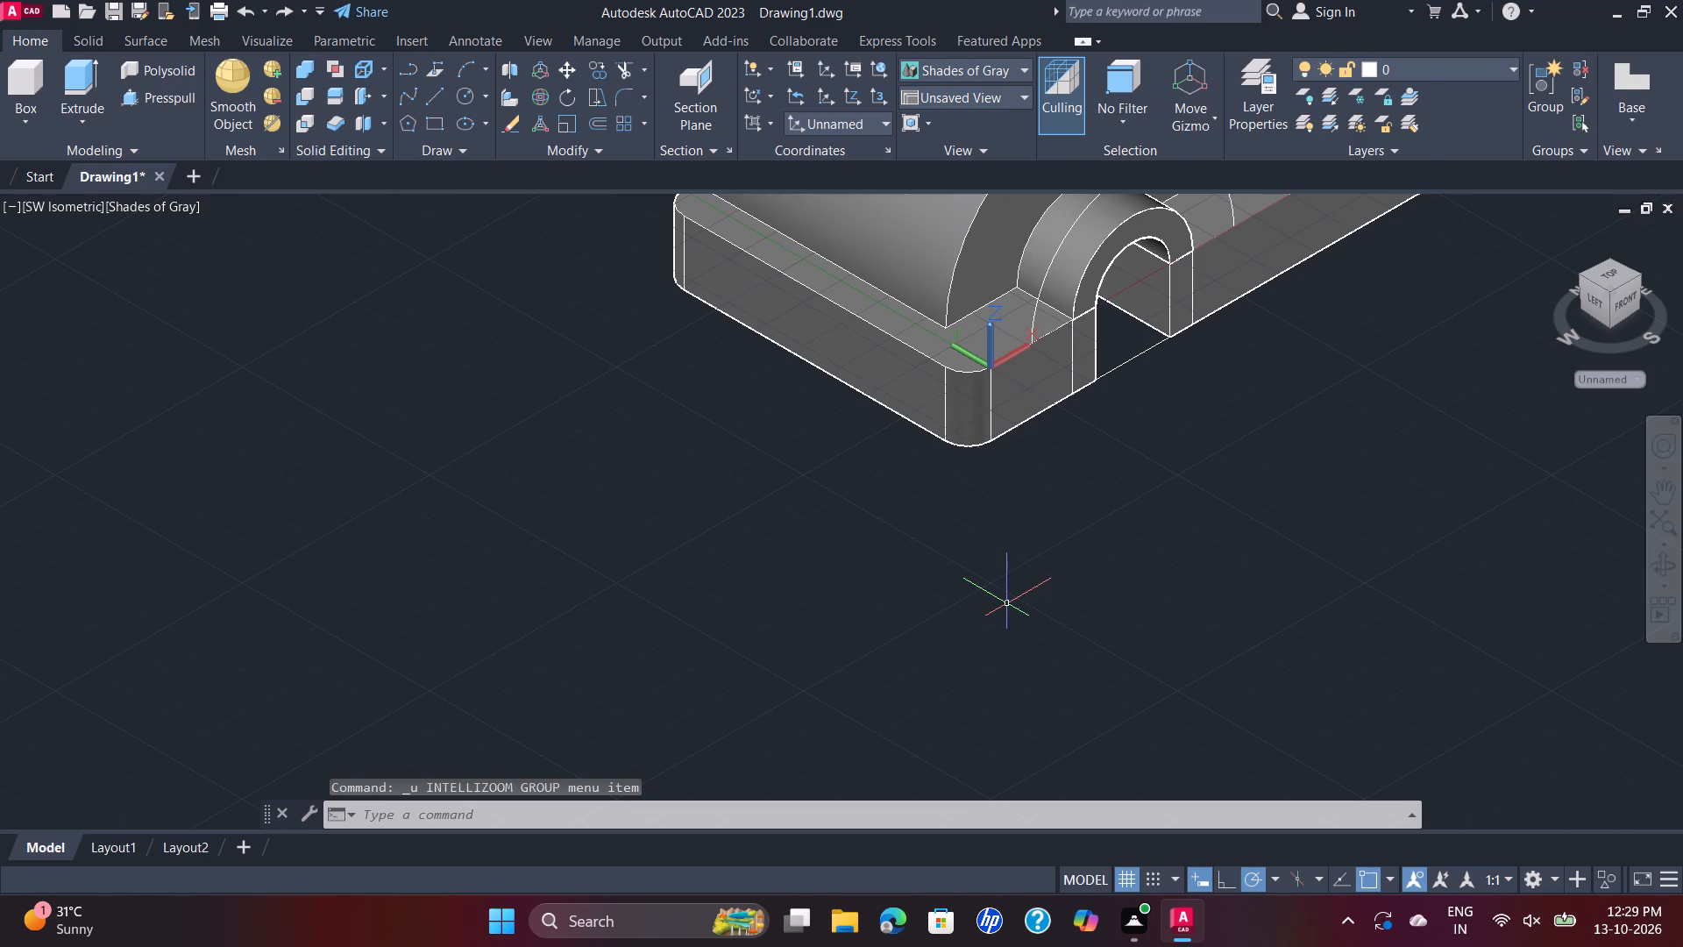
pyautogui.scroll(-3, 1197, 433)
pyautogui.scroll(2, 1315, 315)
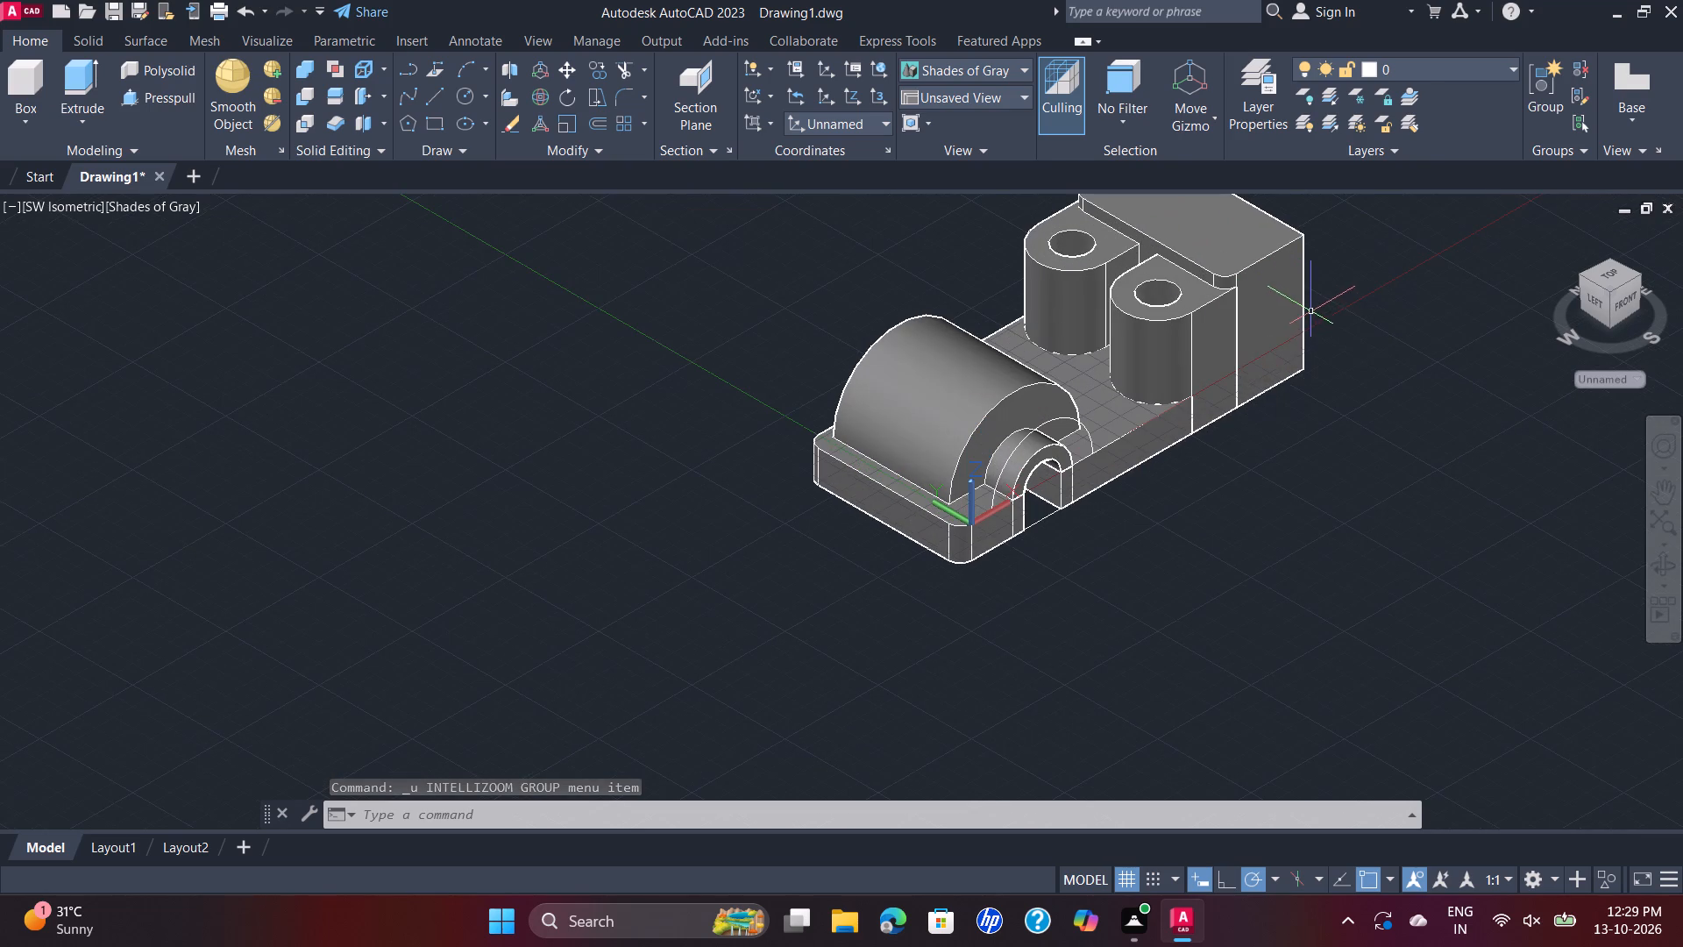
pyautogui.keyDown('shift'); pyautogui.moveTo(1192, 579); pyautogui.dragTo(1197, 581, button='middle'); pyautogui.keyUp('shift')
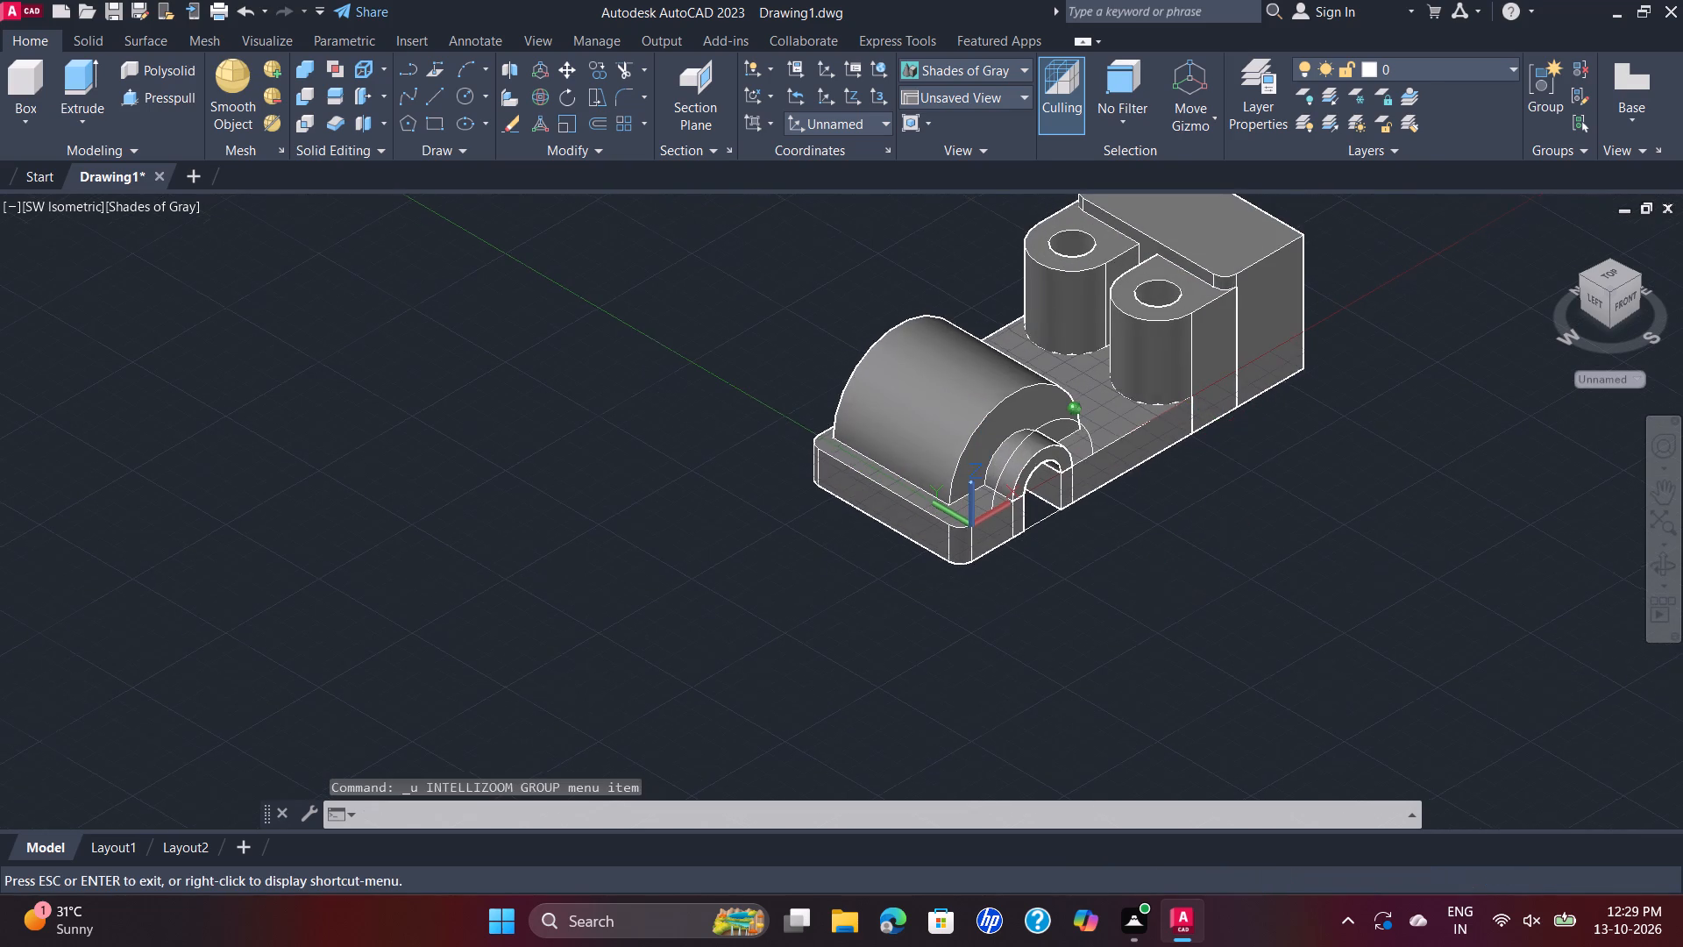
pyautogui.keyDown('shift'); pyautogui.moveTo(1197, 581); pyautogui.dragTo(1396, 562, button='middle'); pyautogui.keyUp('shift')
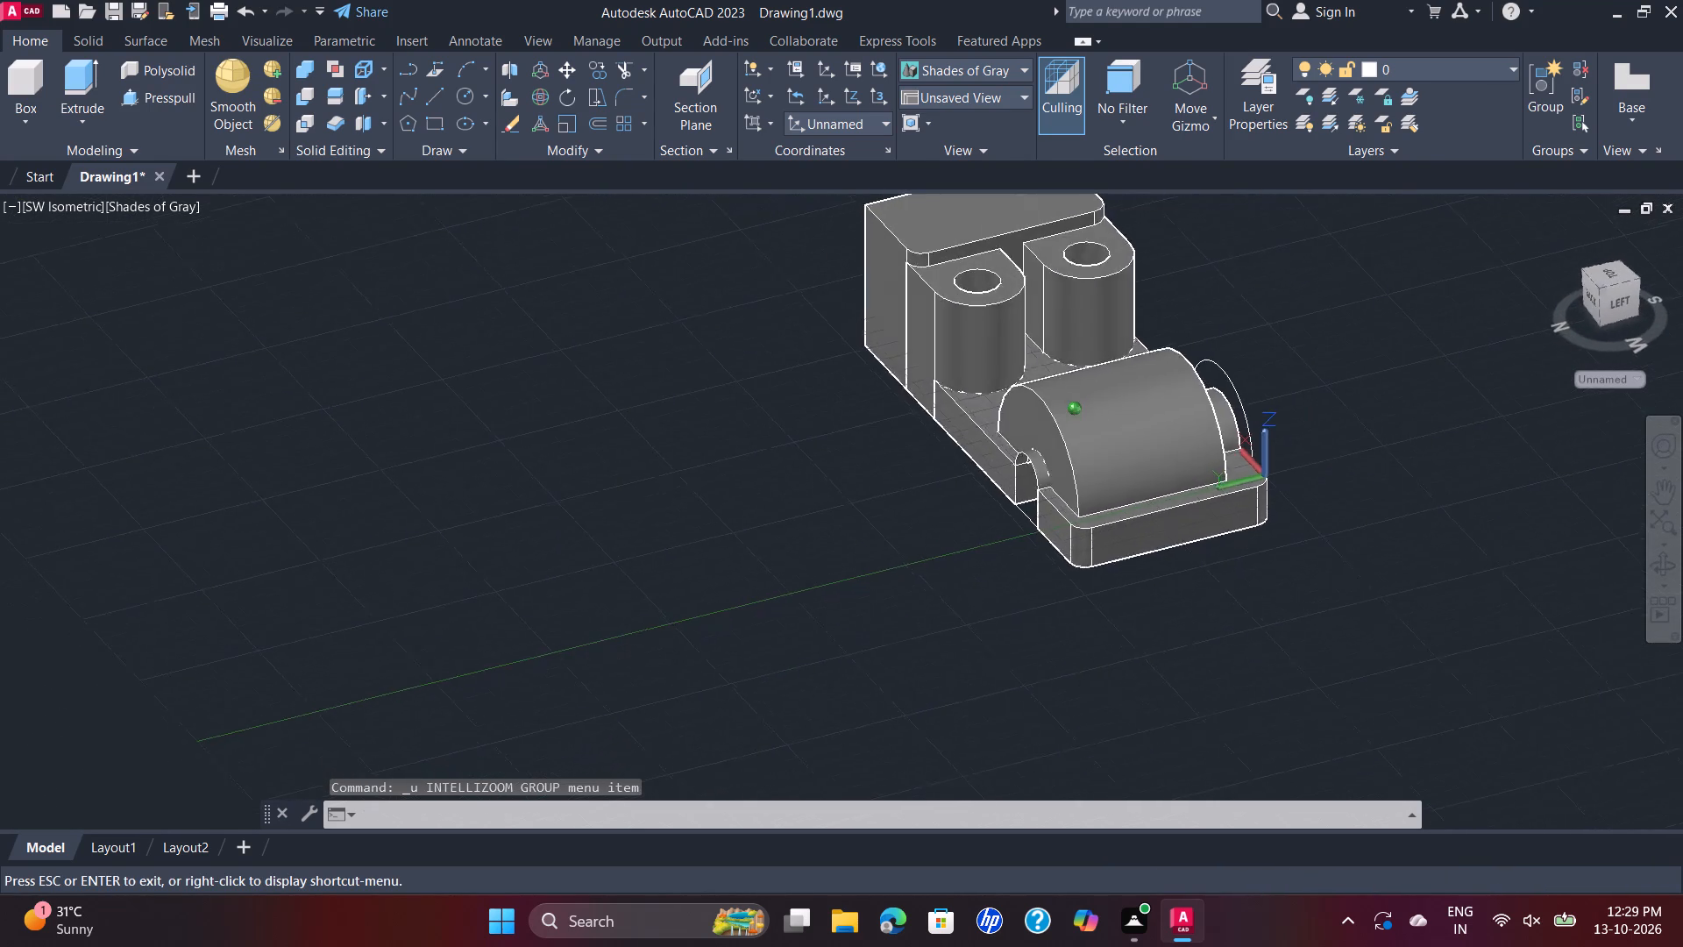
pyautogui.keyDown('shift'); pyautogui.moveTo(1396, 562); pyautogui.dragTo(1310, 515, button='middle'); pyautogui.keyUp('shift')
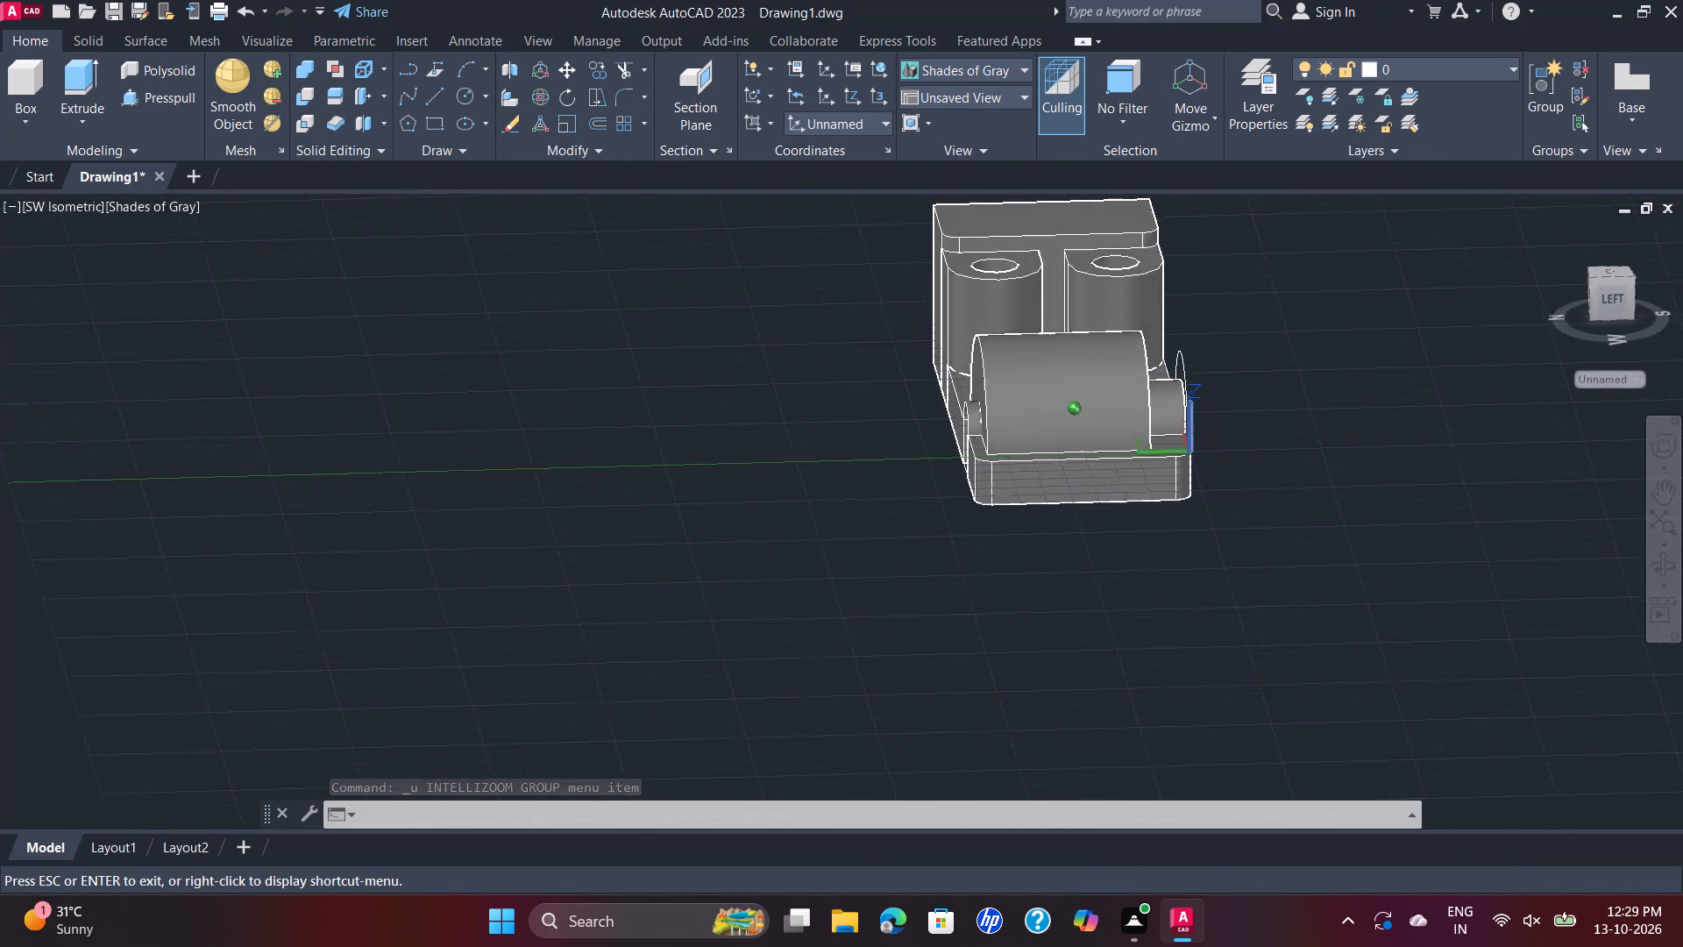
pyautogui.keyDown('shift'); pyautogui.moveTo(1310, 515); pyautogui.dragTo(1453, 521, button='middle'); pyautogui.keyUp('shift')
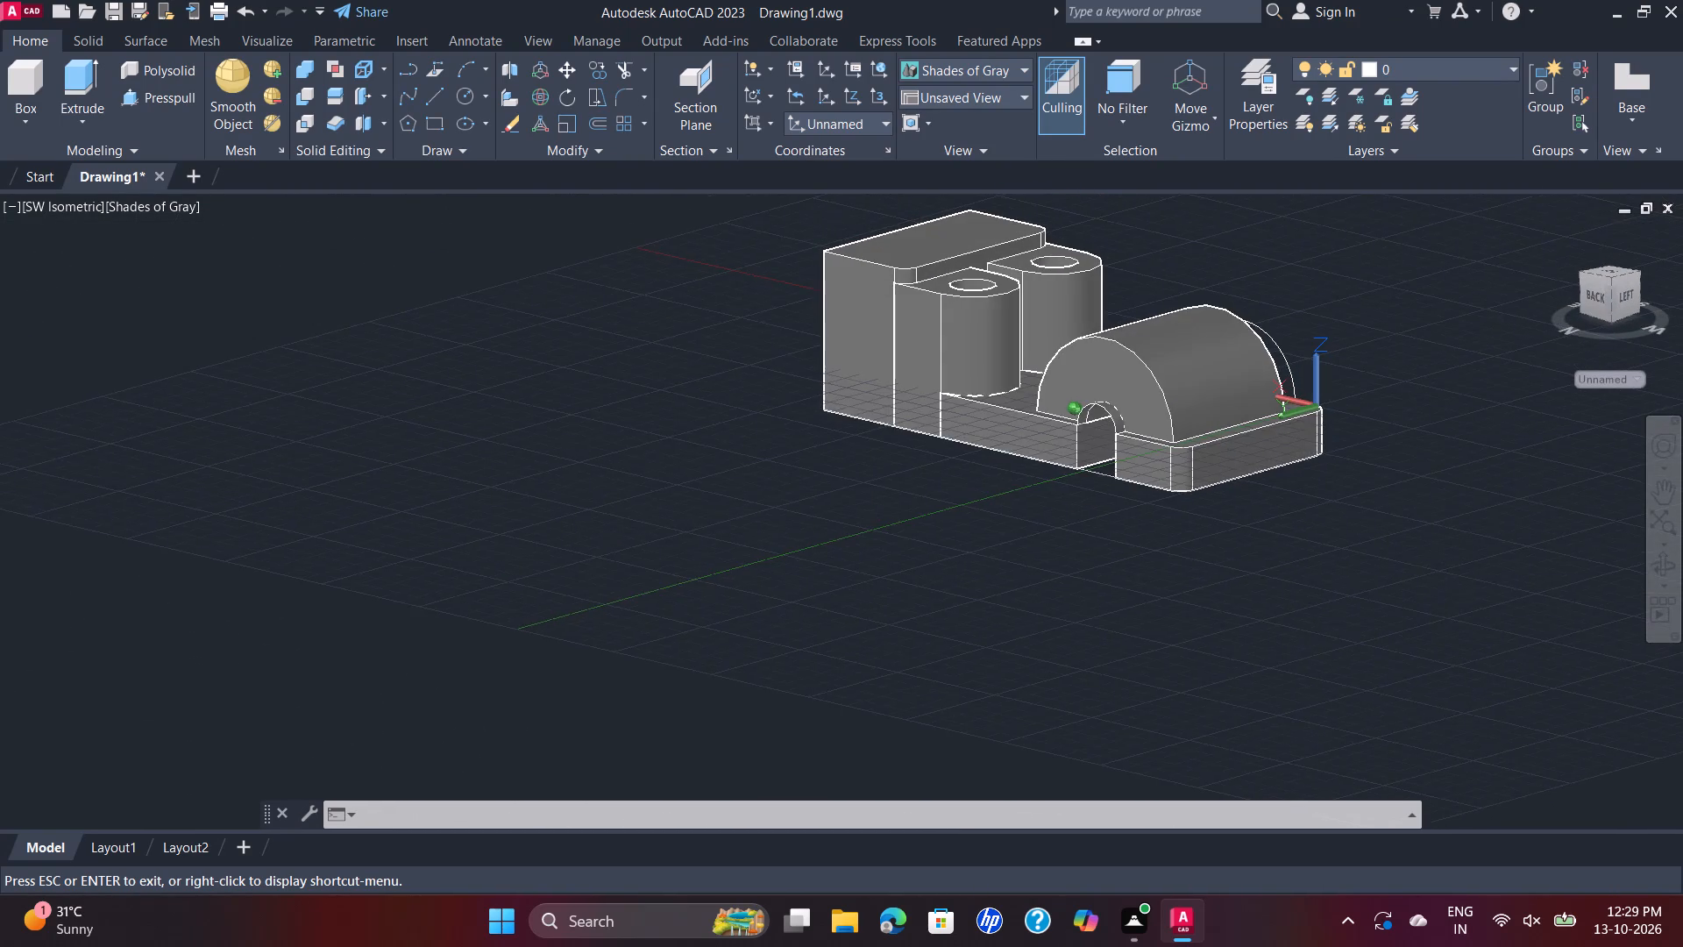
pyautogui.keyDown('shift'); pyautogui.moveTo(1453, 521); pyautogui.dragTo(1338, 573, button='middle'); pyautogui.keyUp('shift')
pyautogui.keyDown('shift'); pyautogui.moveTo(1225, 568); pyautogui.dragTo(933, 525, button='middle'); pyautogui.keyUp('shift')
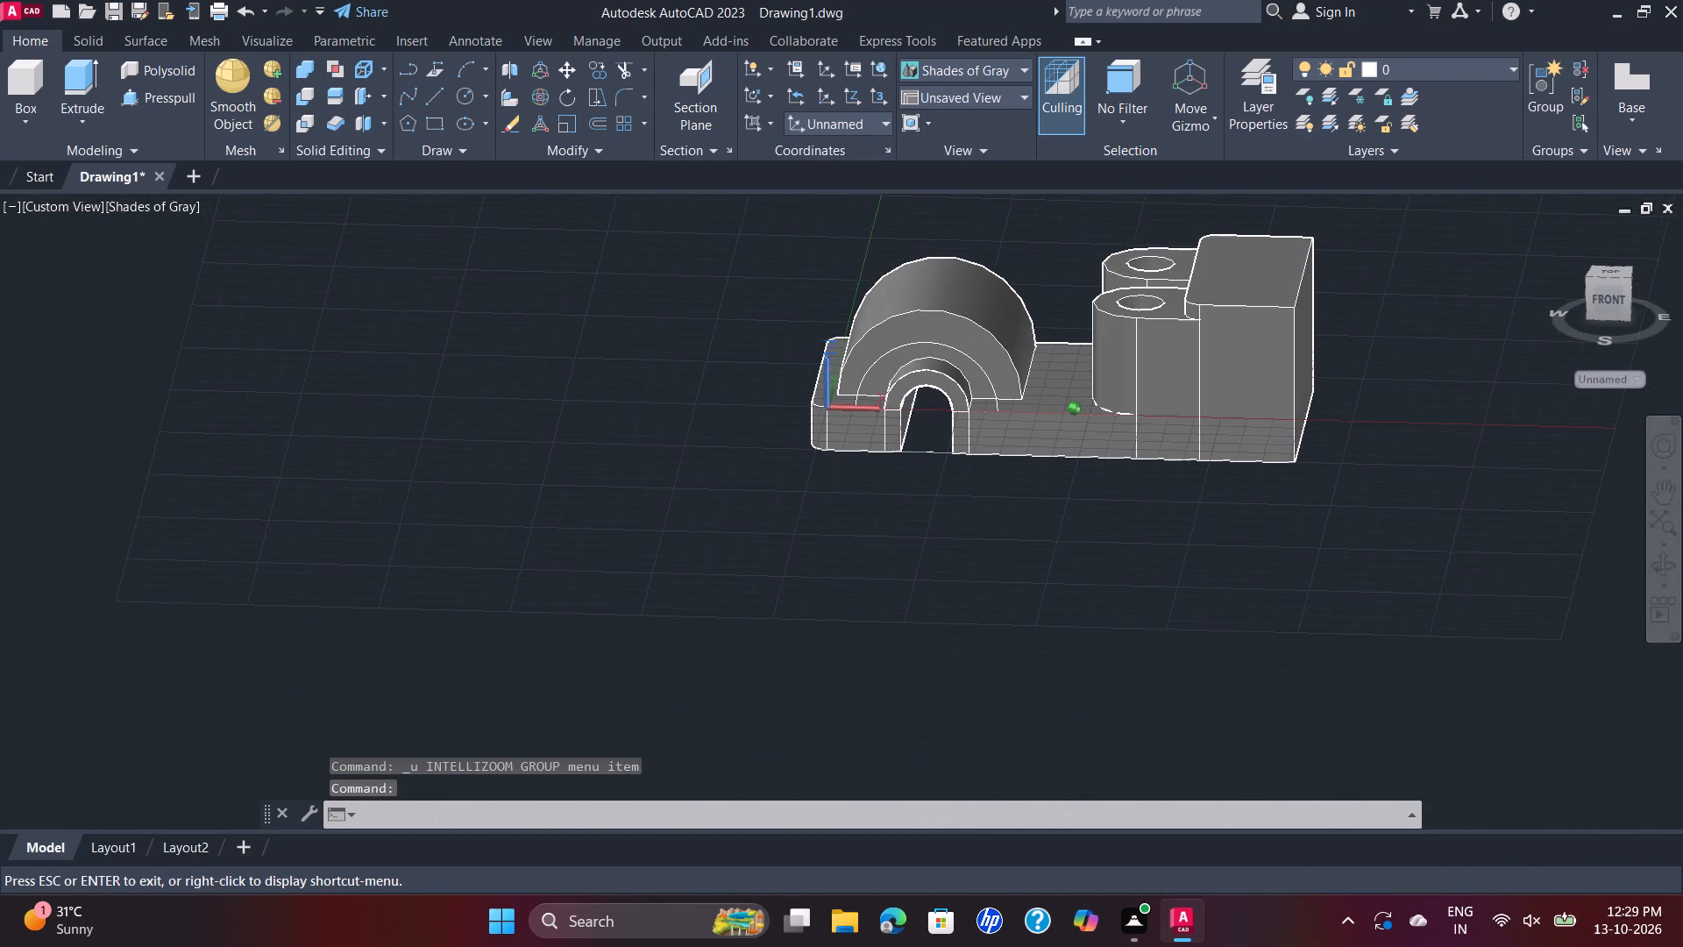
pyautogui.keyDown('shift'); pyautogui.moveTo(933, 525); pyautogui.dragTo(1038, 589, button='middle'); pyautogui.keyUp('shift')
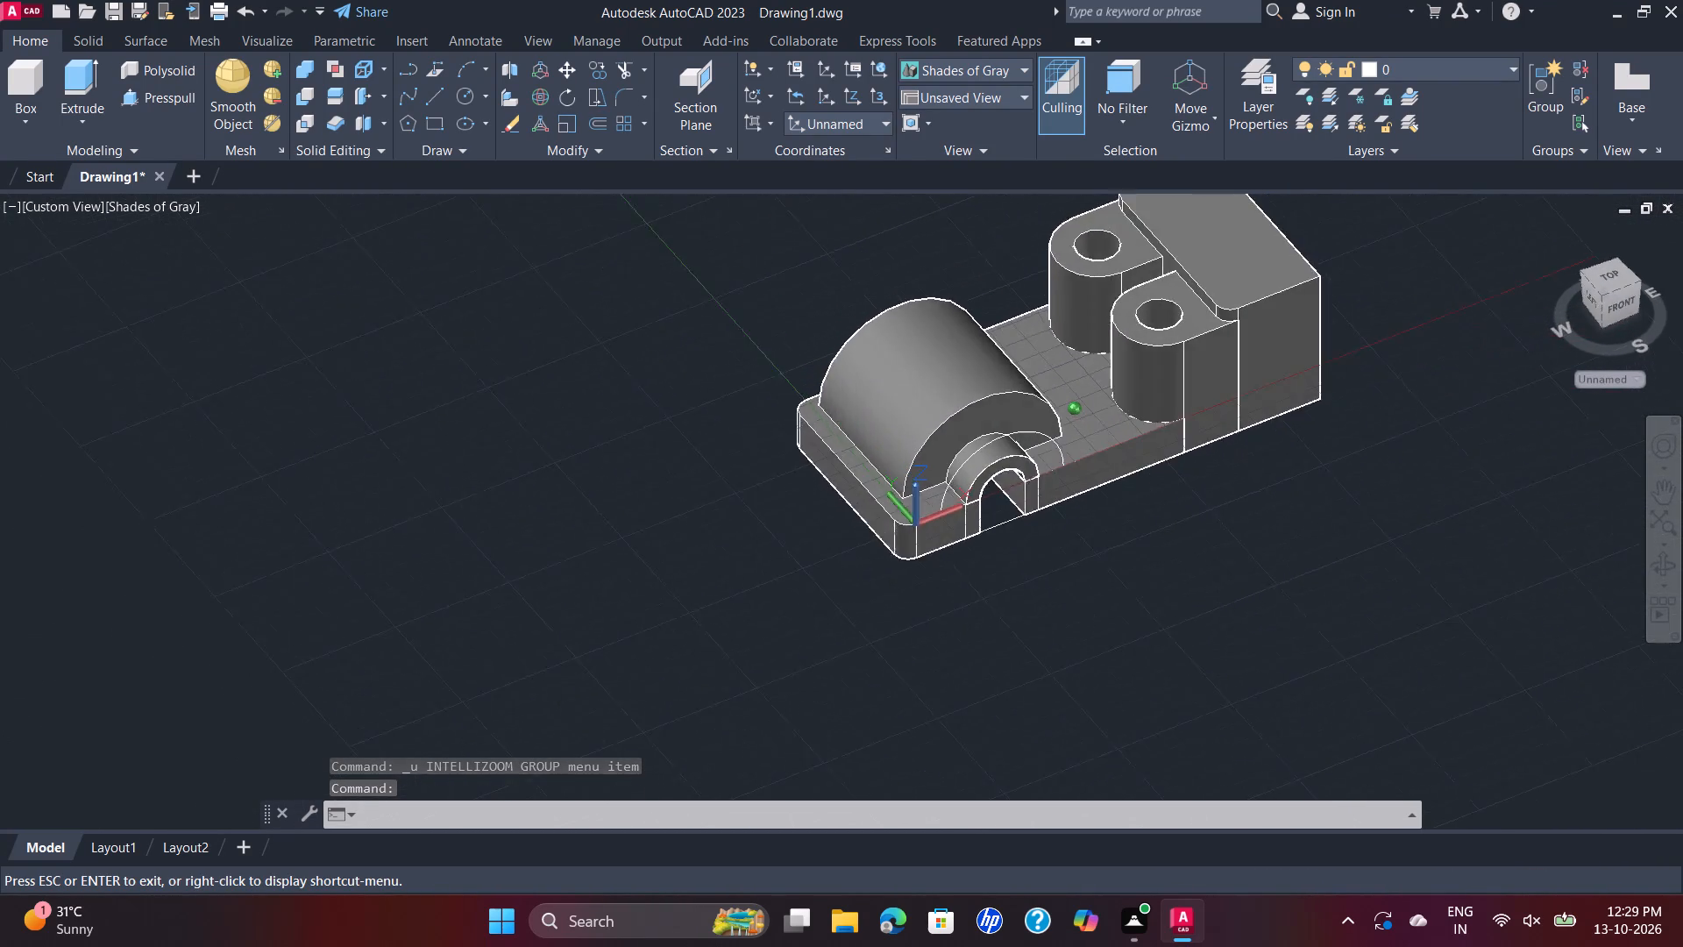
pyautogui.keyDown('shift'); pyautogui.moveTo(1038, 589); pyautogui.dragTo(1091, 585, button='middle'); pyautogui.keyUp('shift')
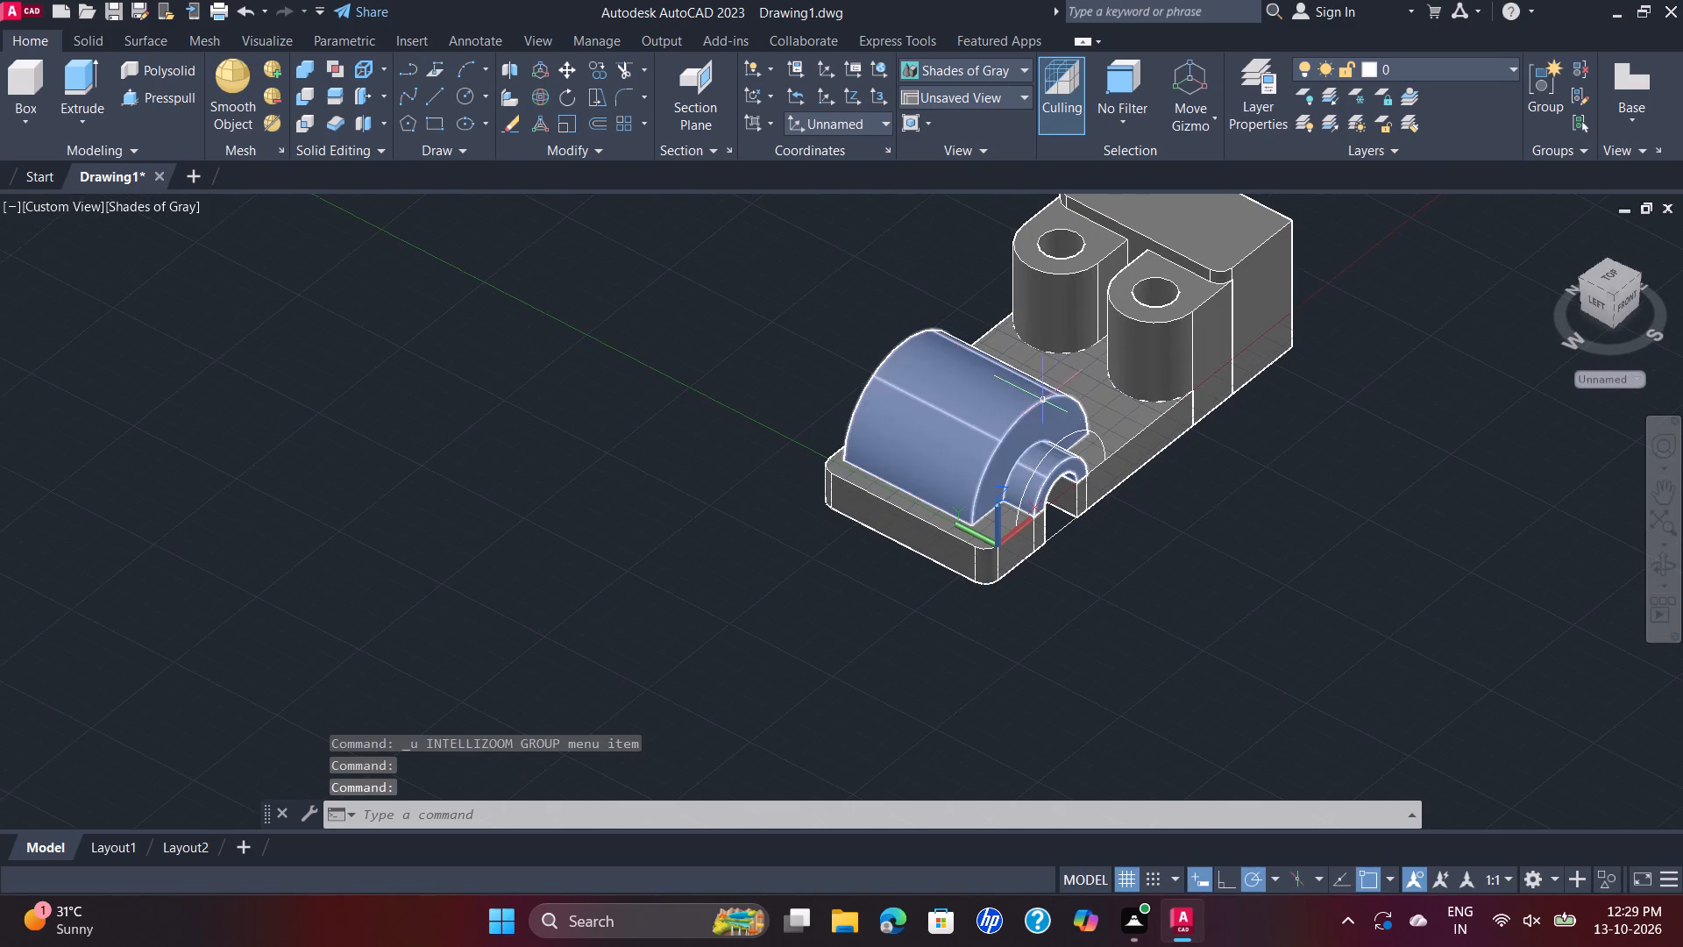
# Presspull the protruding arched face between the 10 and 16 mm radius arcs 82 mm inward through the half-round solid.
pyautogui.scroll(3, 1097, 501)
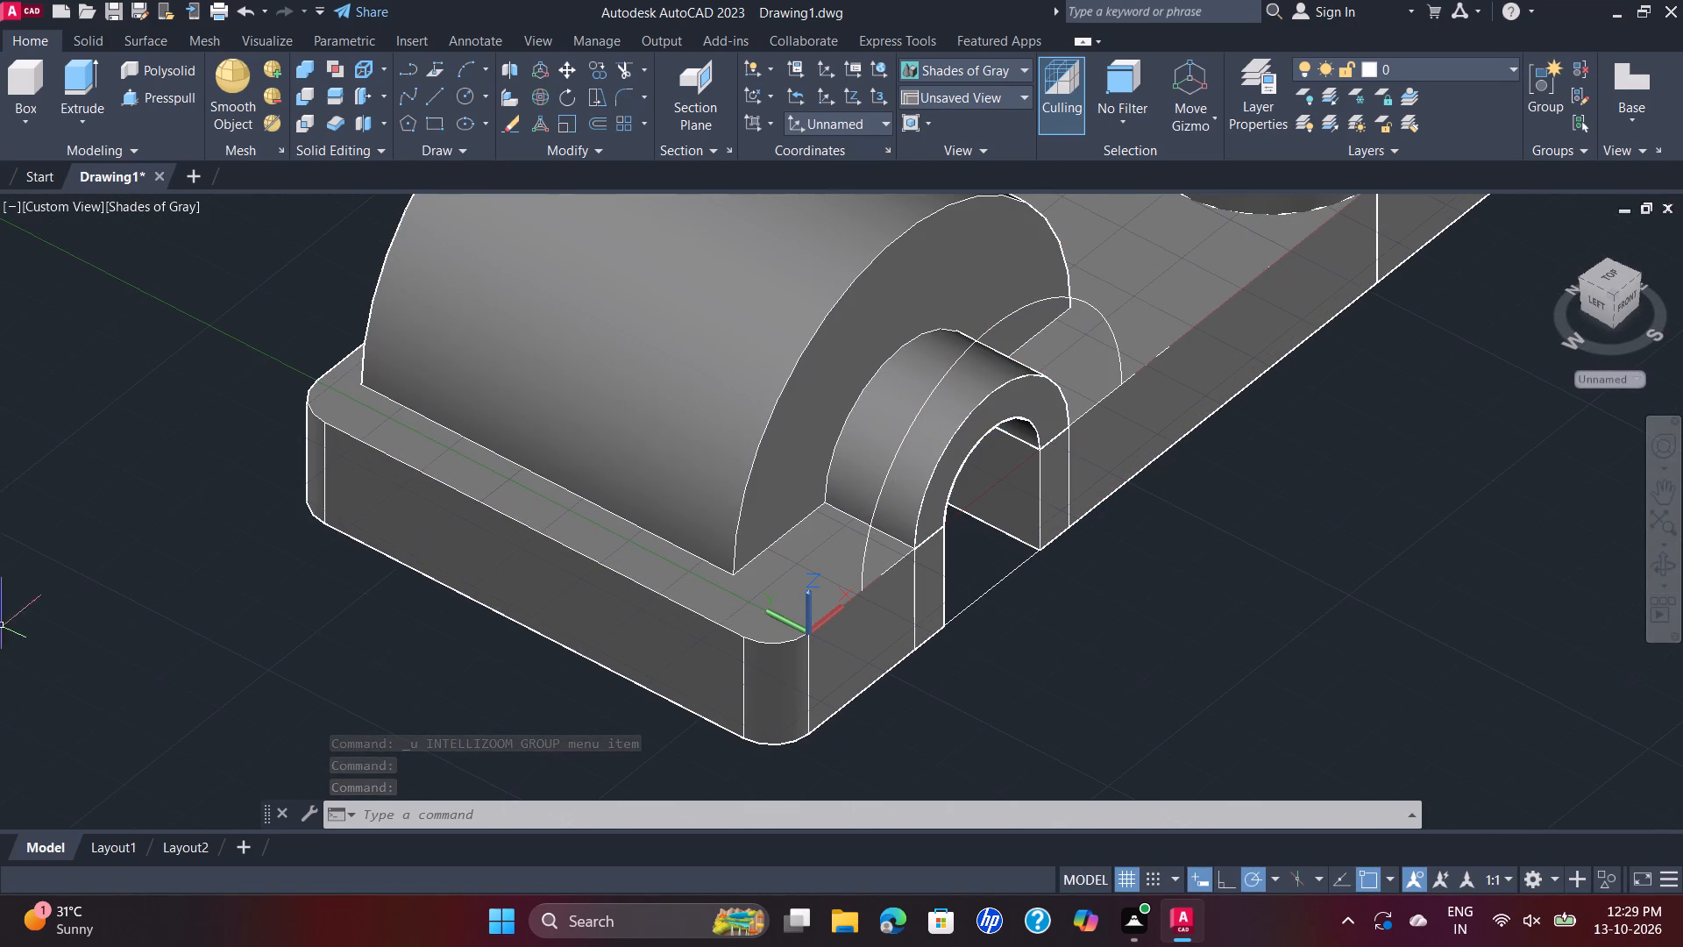
pyautogui.click(160, 96)
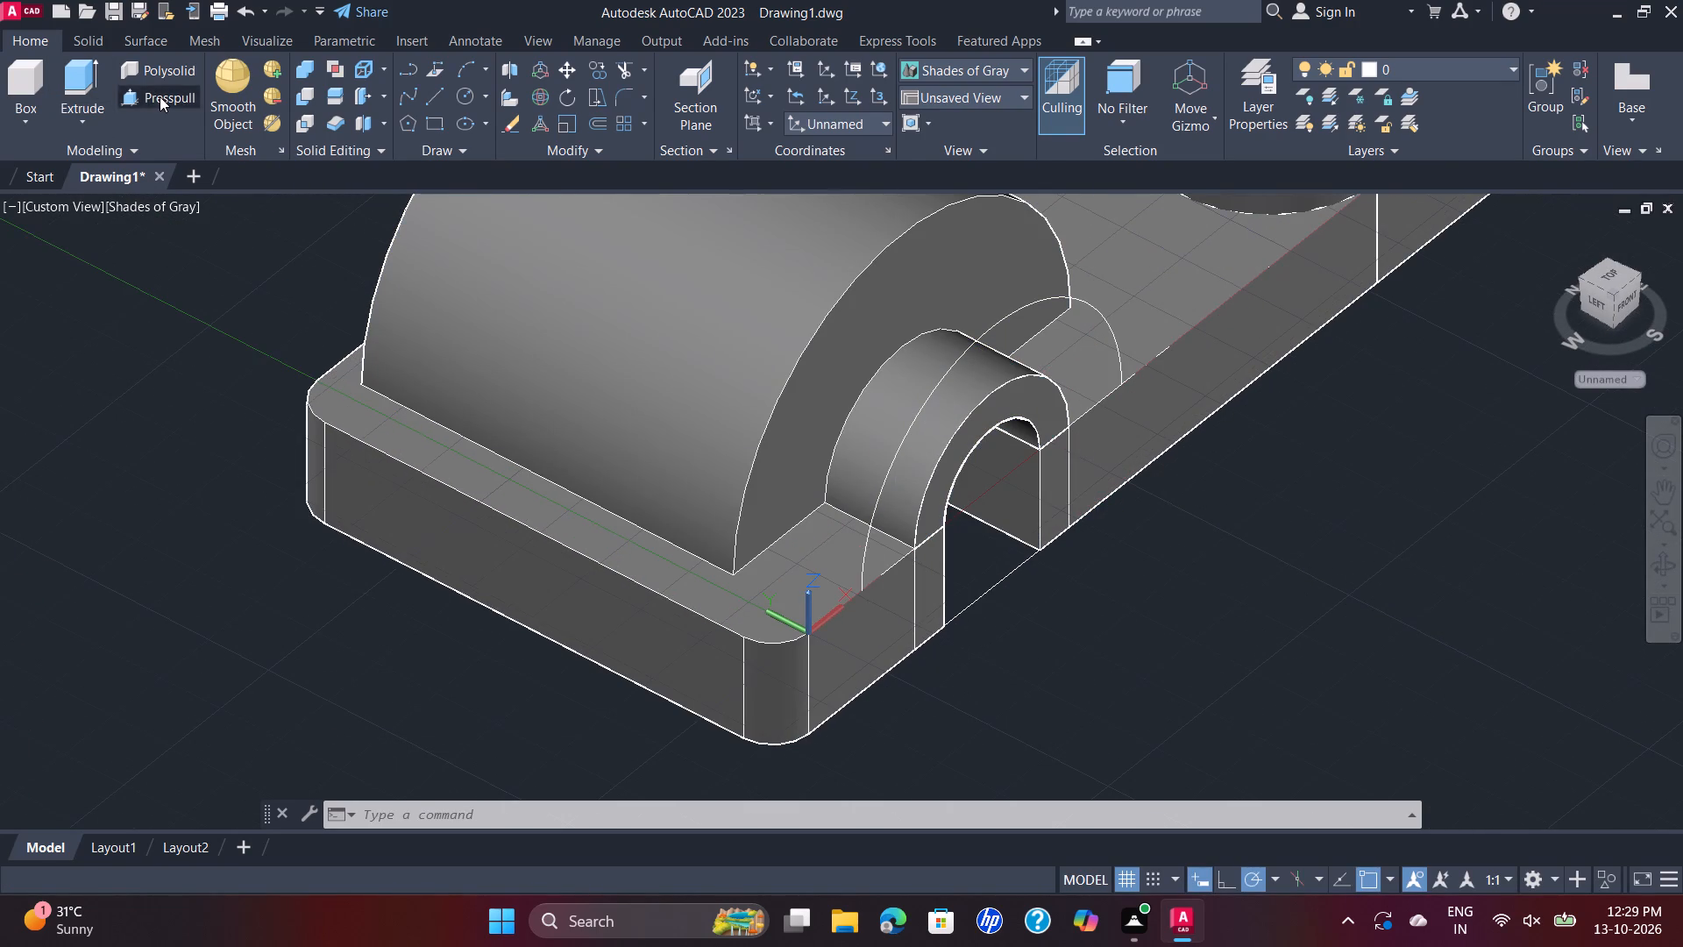
pyautogui.click(1047, 412)
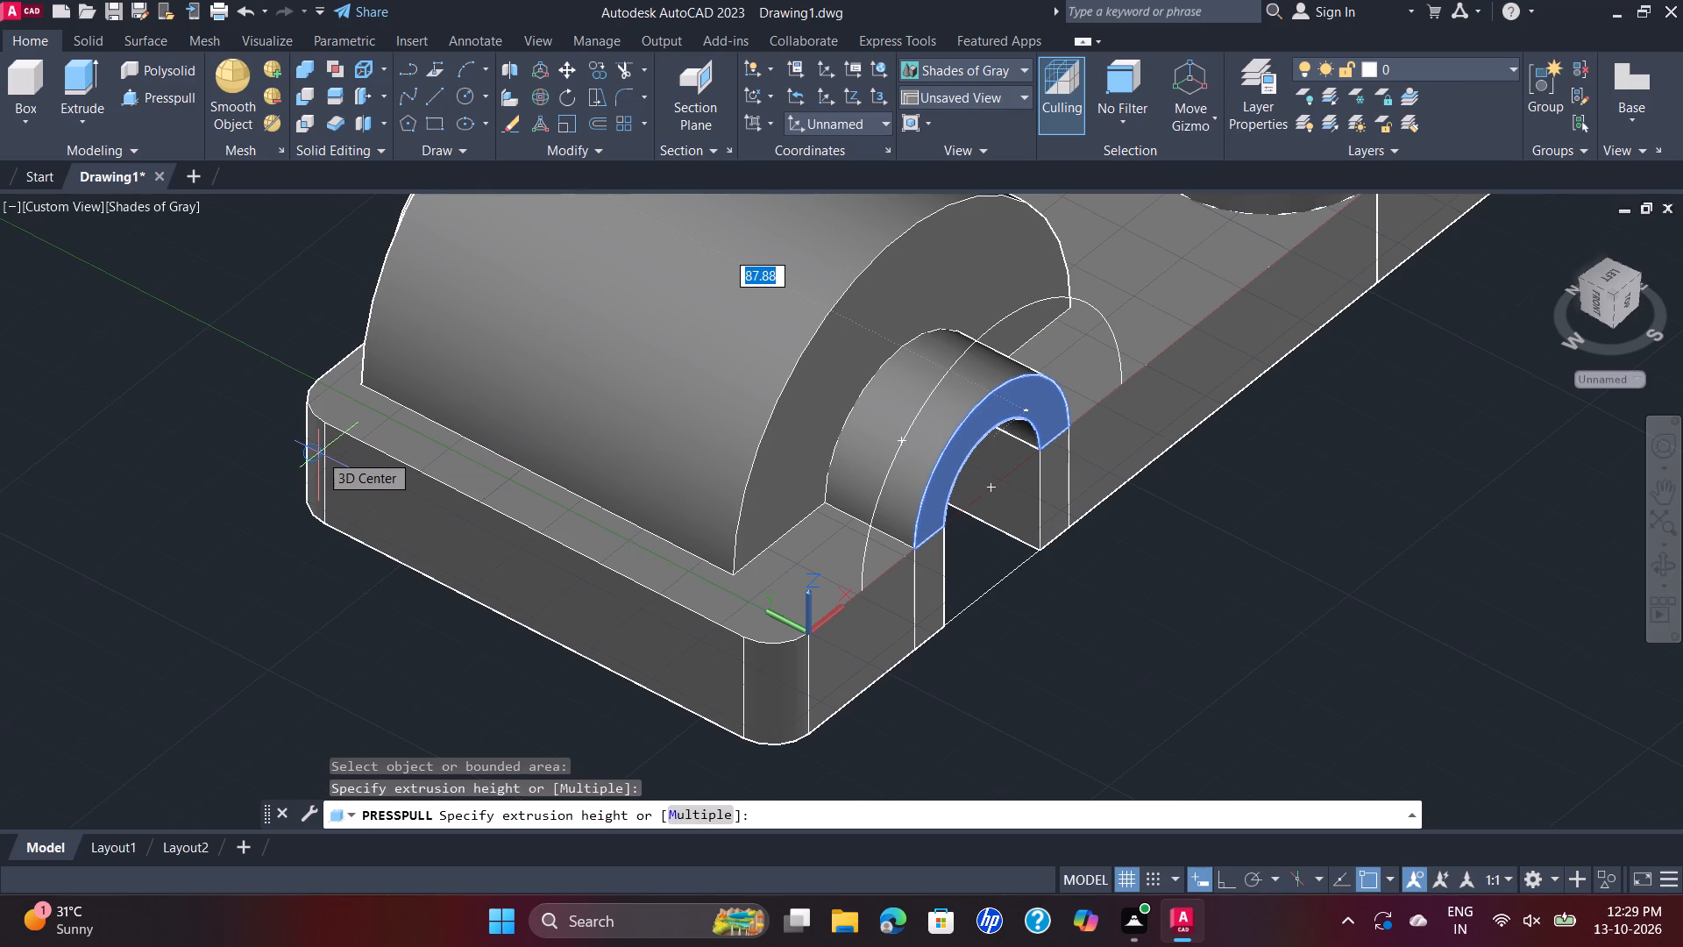
pyautogui.write('82')
pyautogui.press('Return')
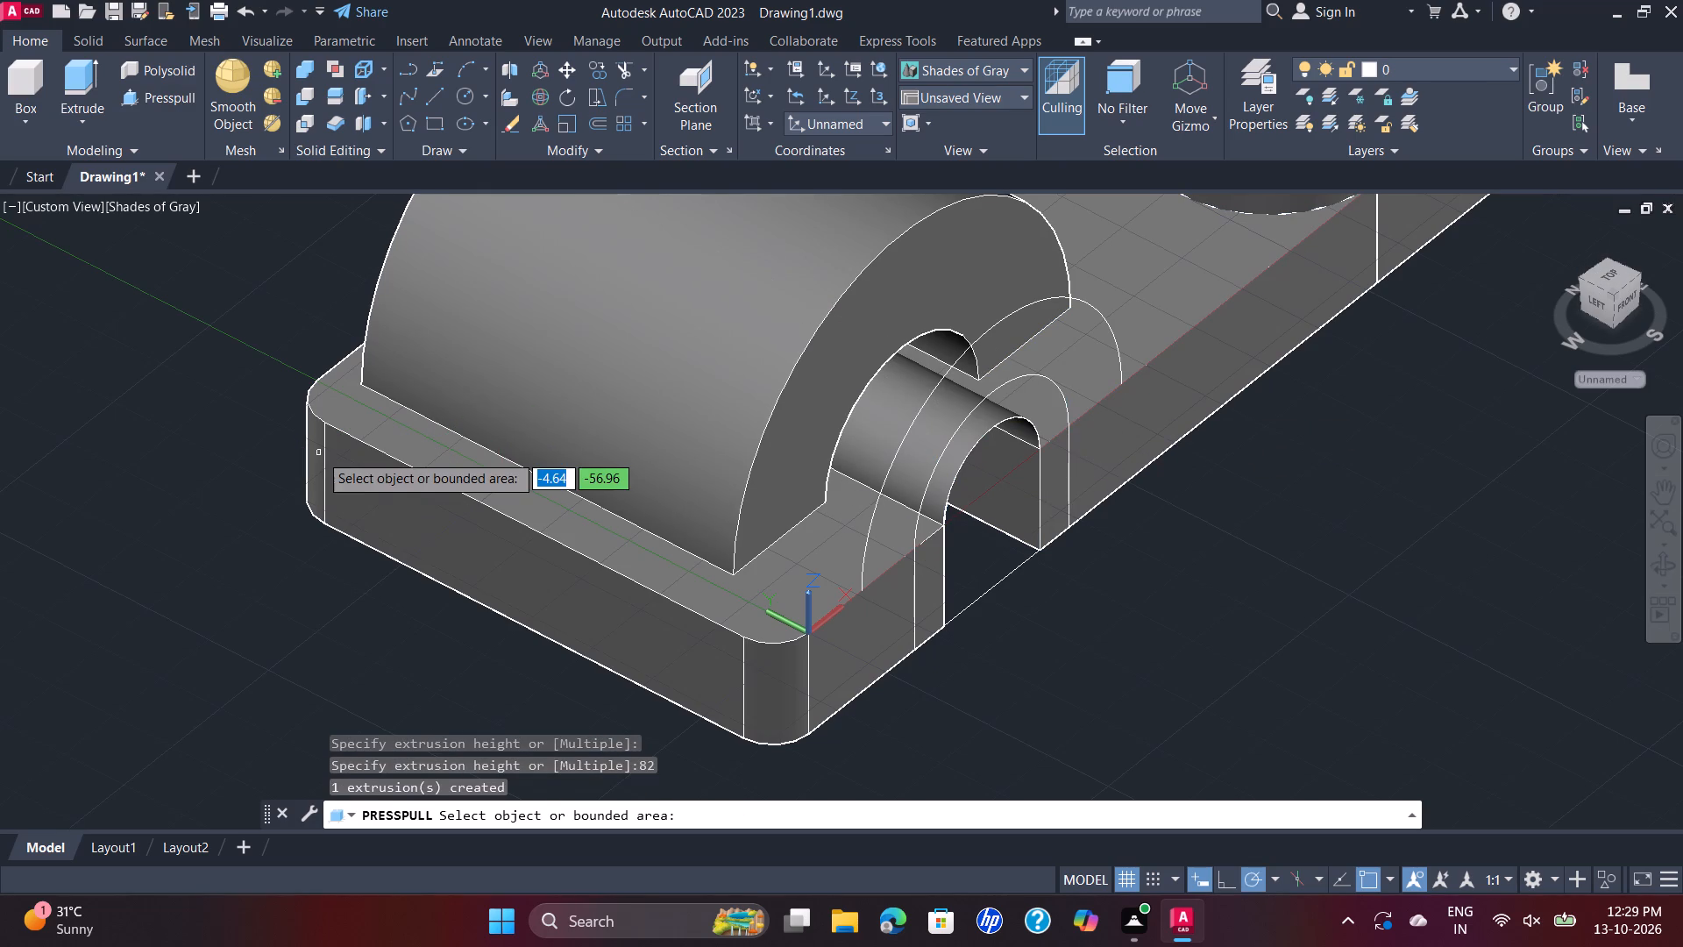
# Presspull the 16 mm radius arch outline 82 mm inward along the half-round solid.
pyautogui.scroll(-1, 363, 455)
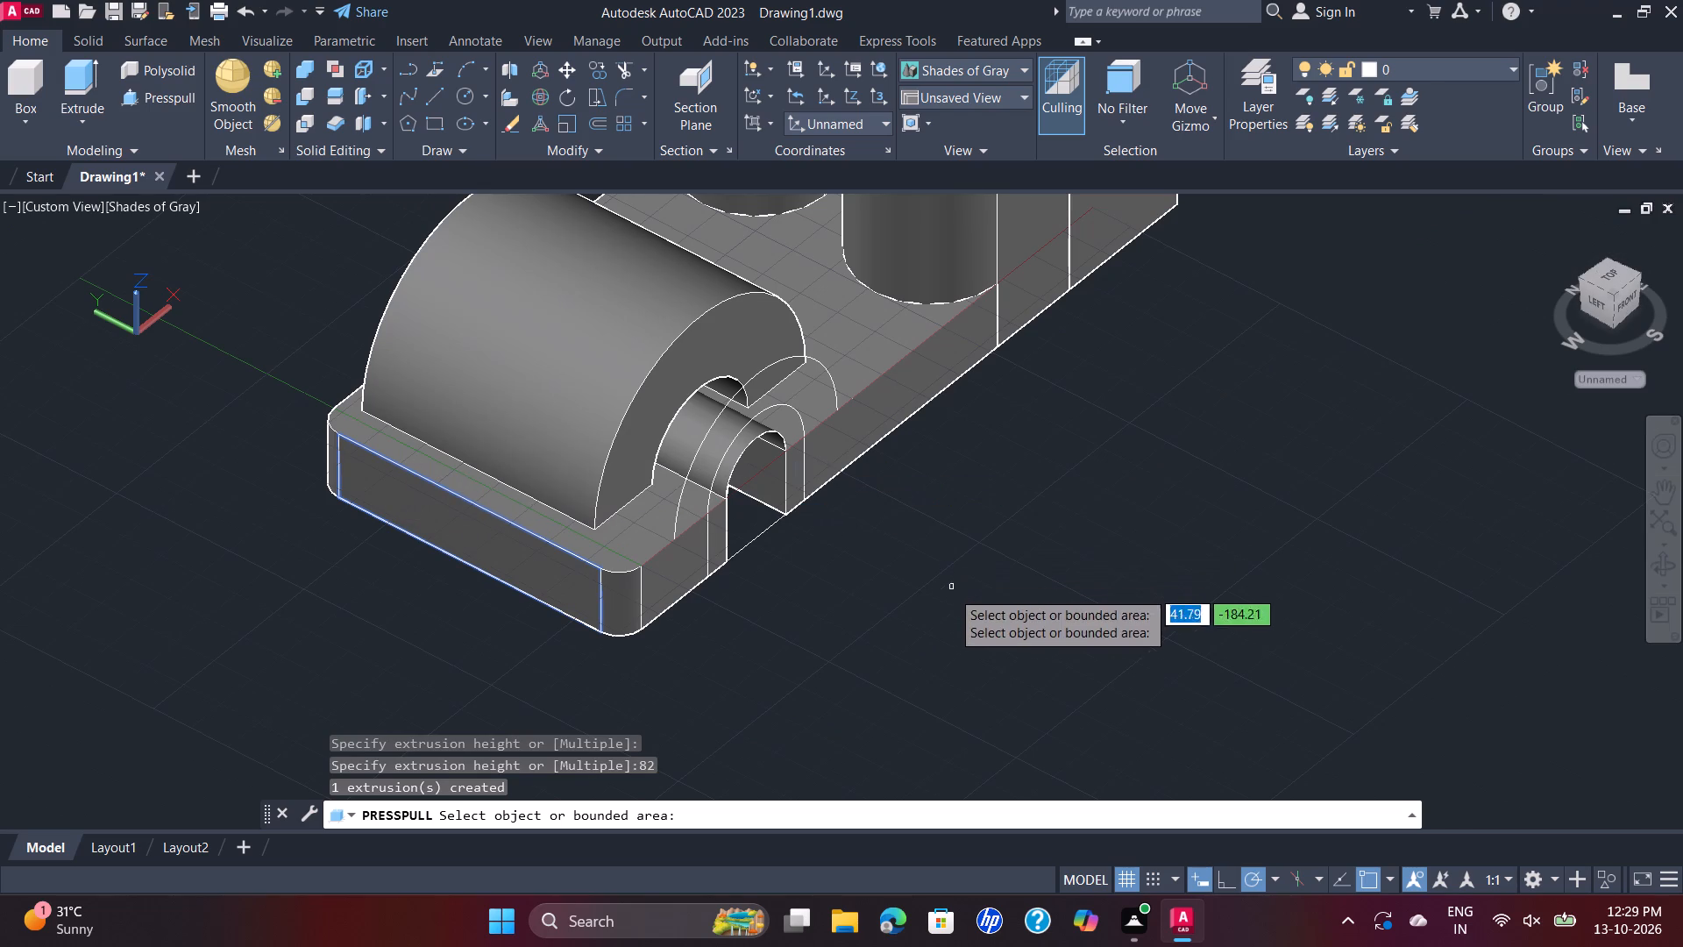
pyautogui.click(756, 417)
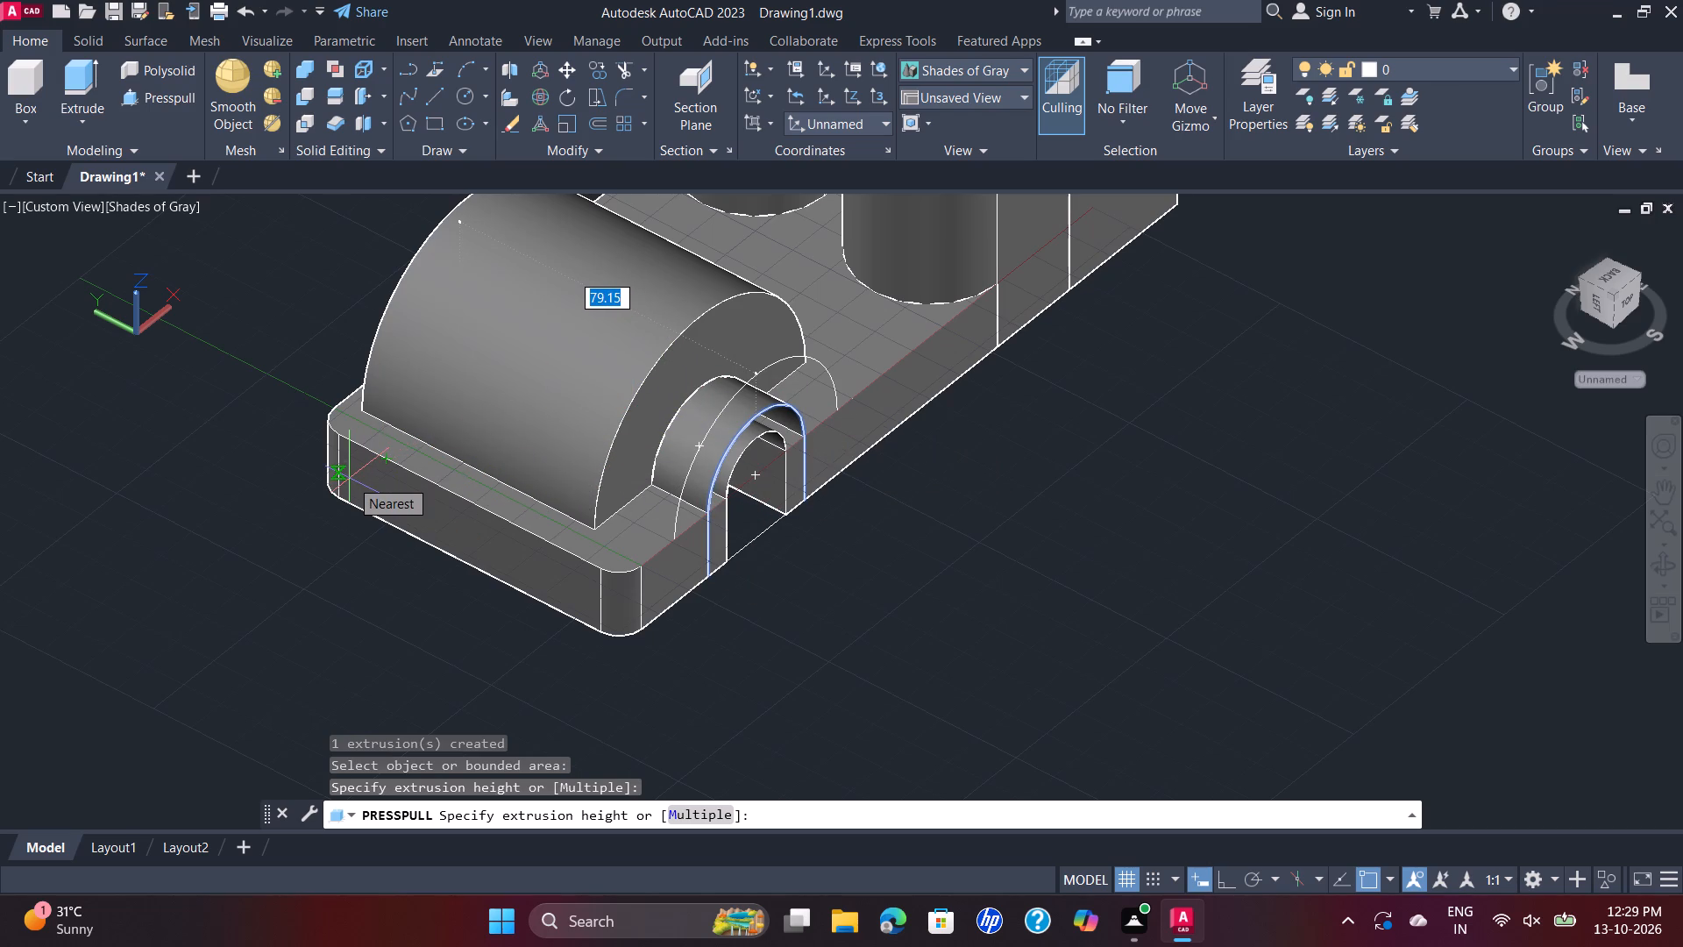
pyautogui.write('82')
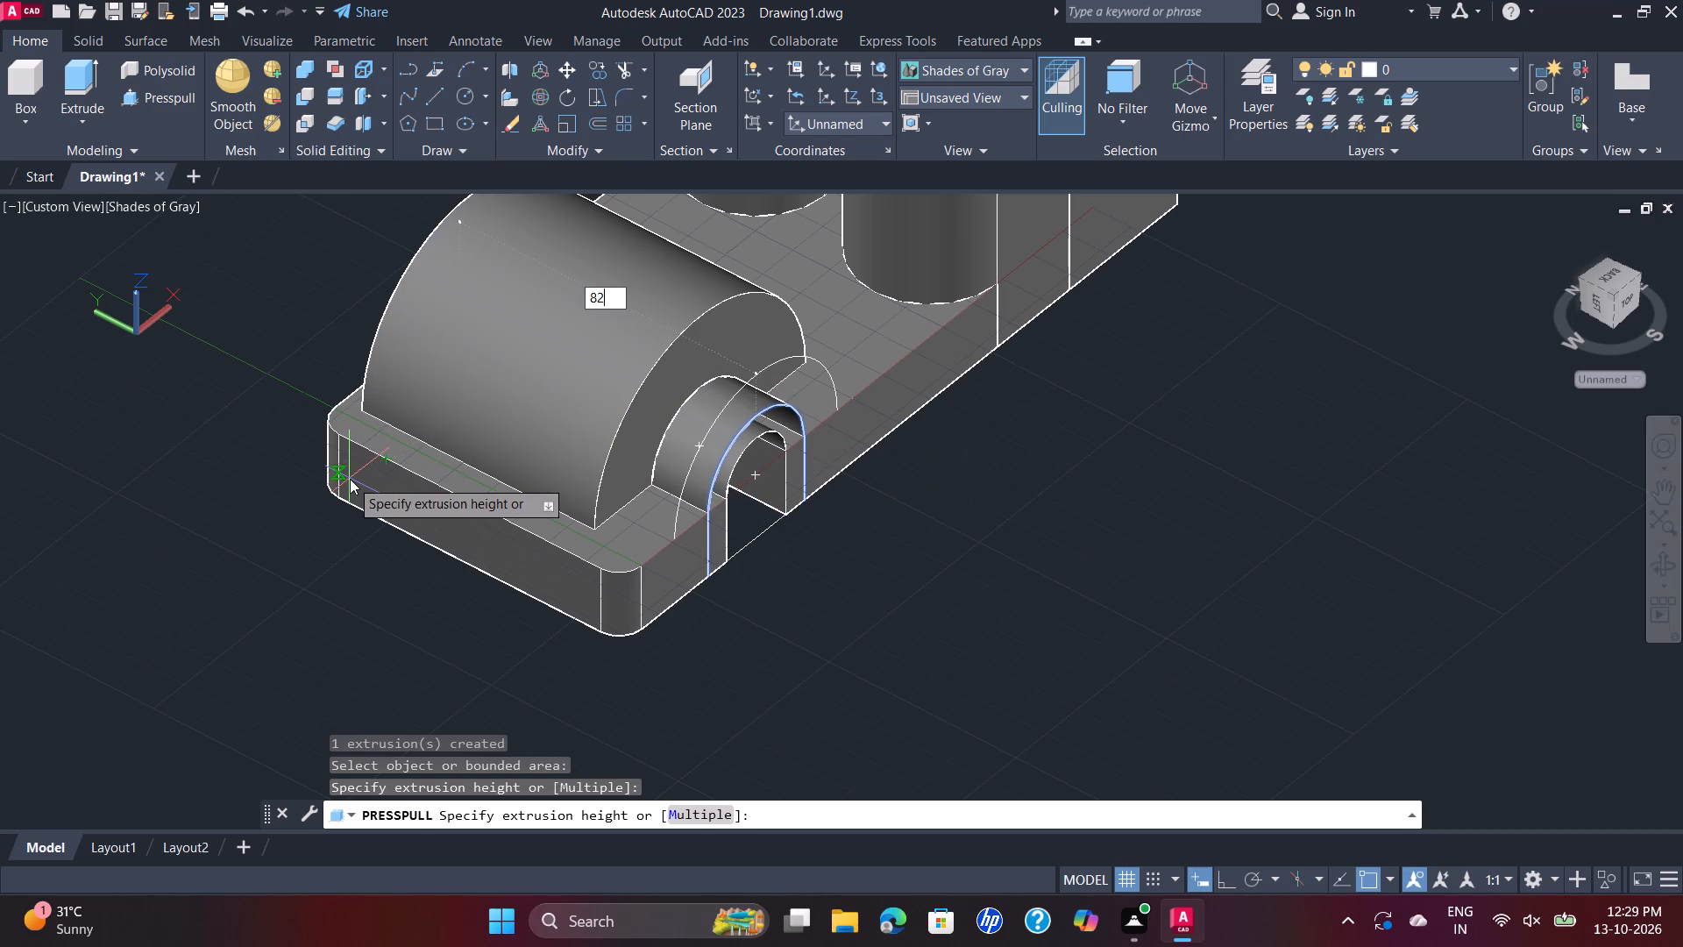
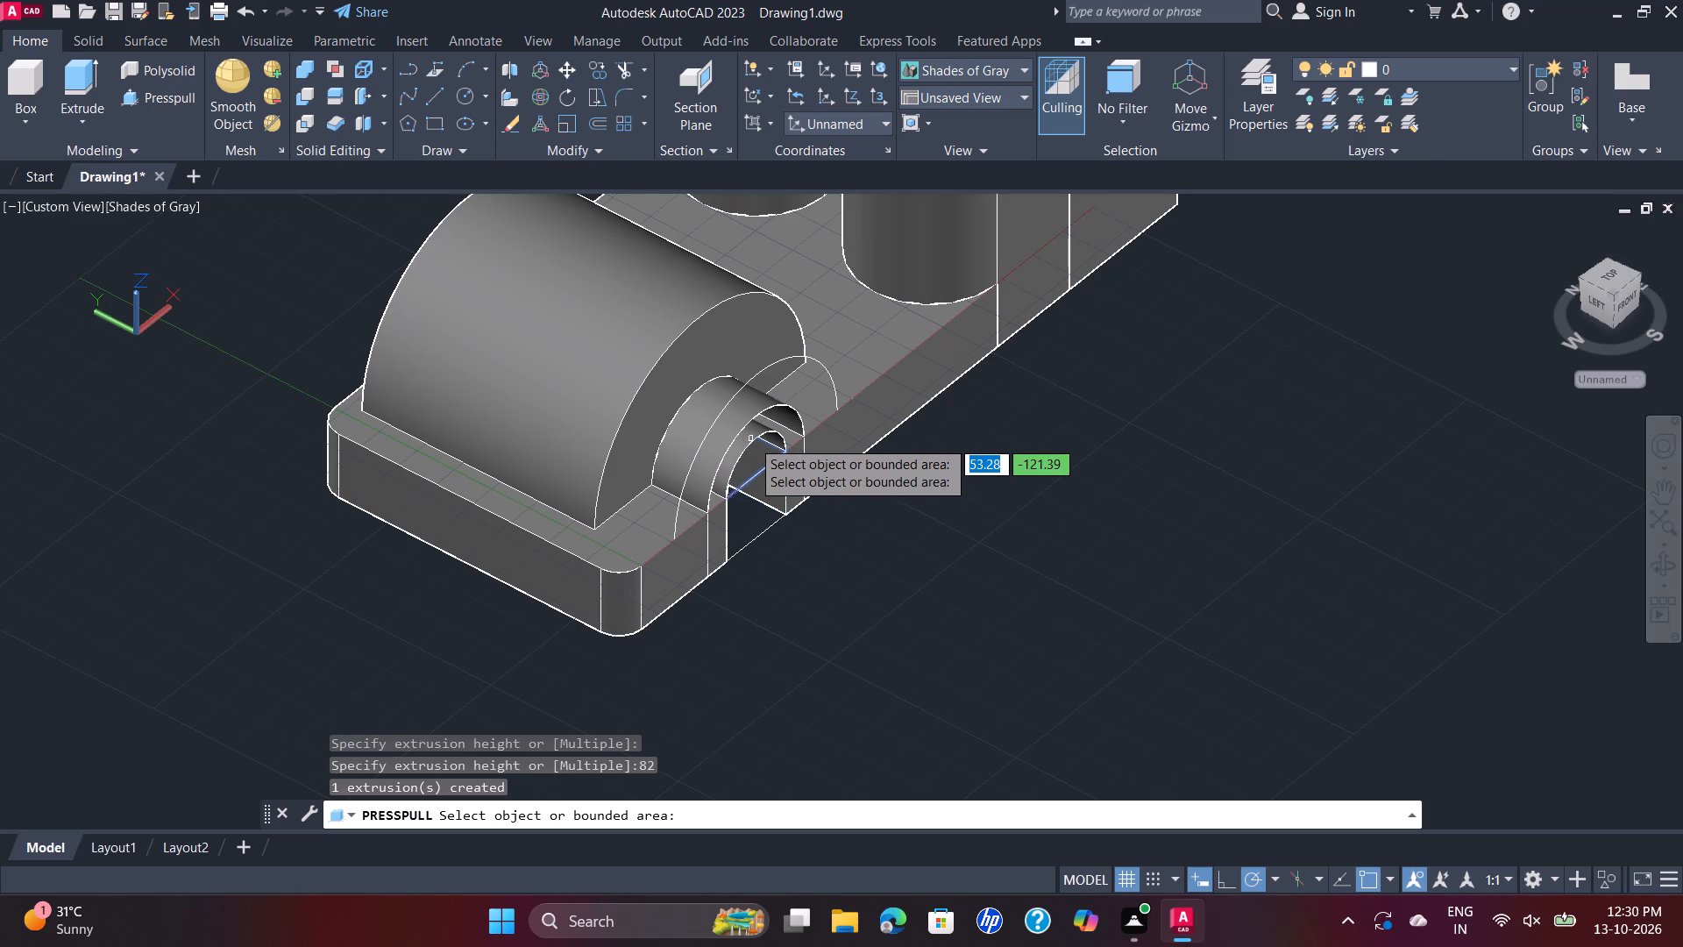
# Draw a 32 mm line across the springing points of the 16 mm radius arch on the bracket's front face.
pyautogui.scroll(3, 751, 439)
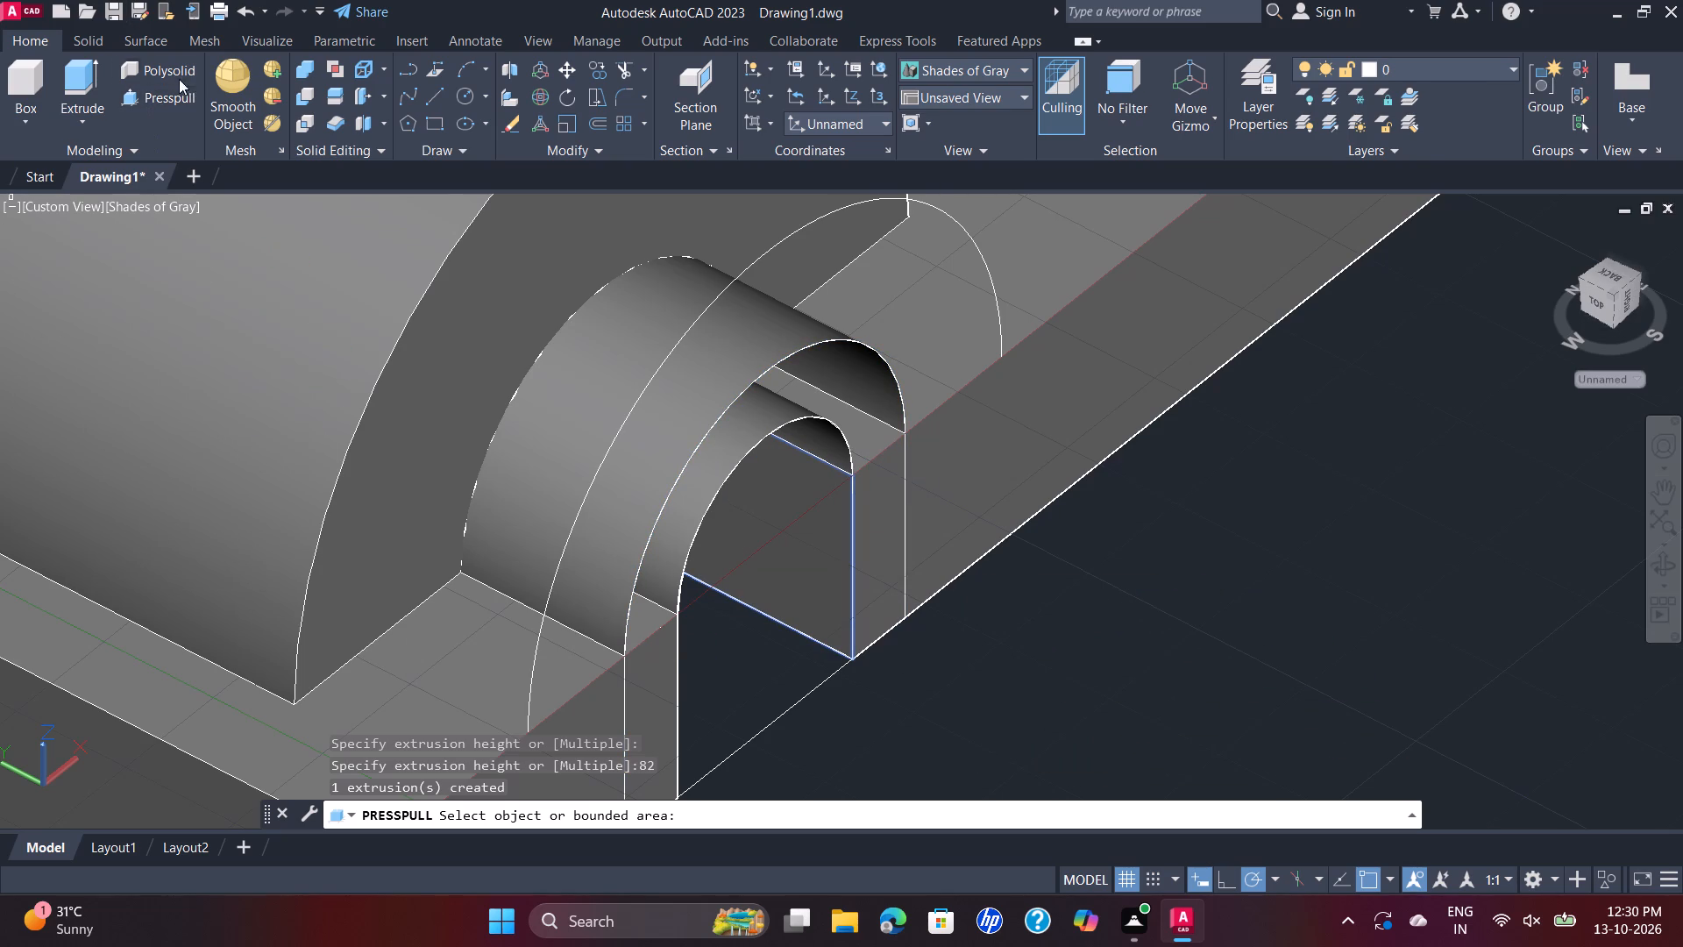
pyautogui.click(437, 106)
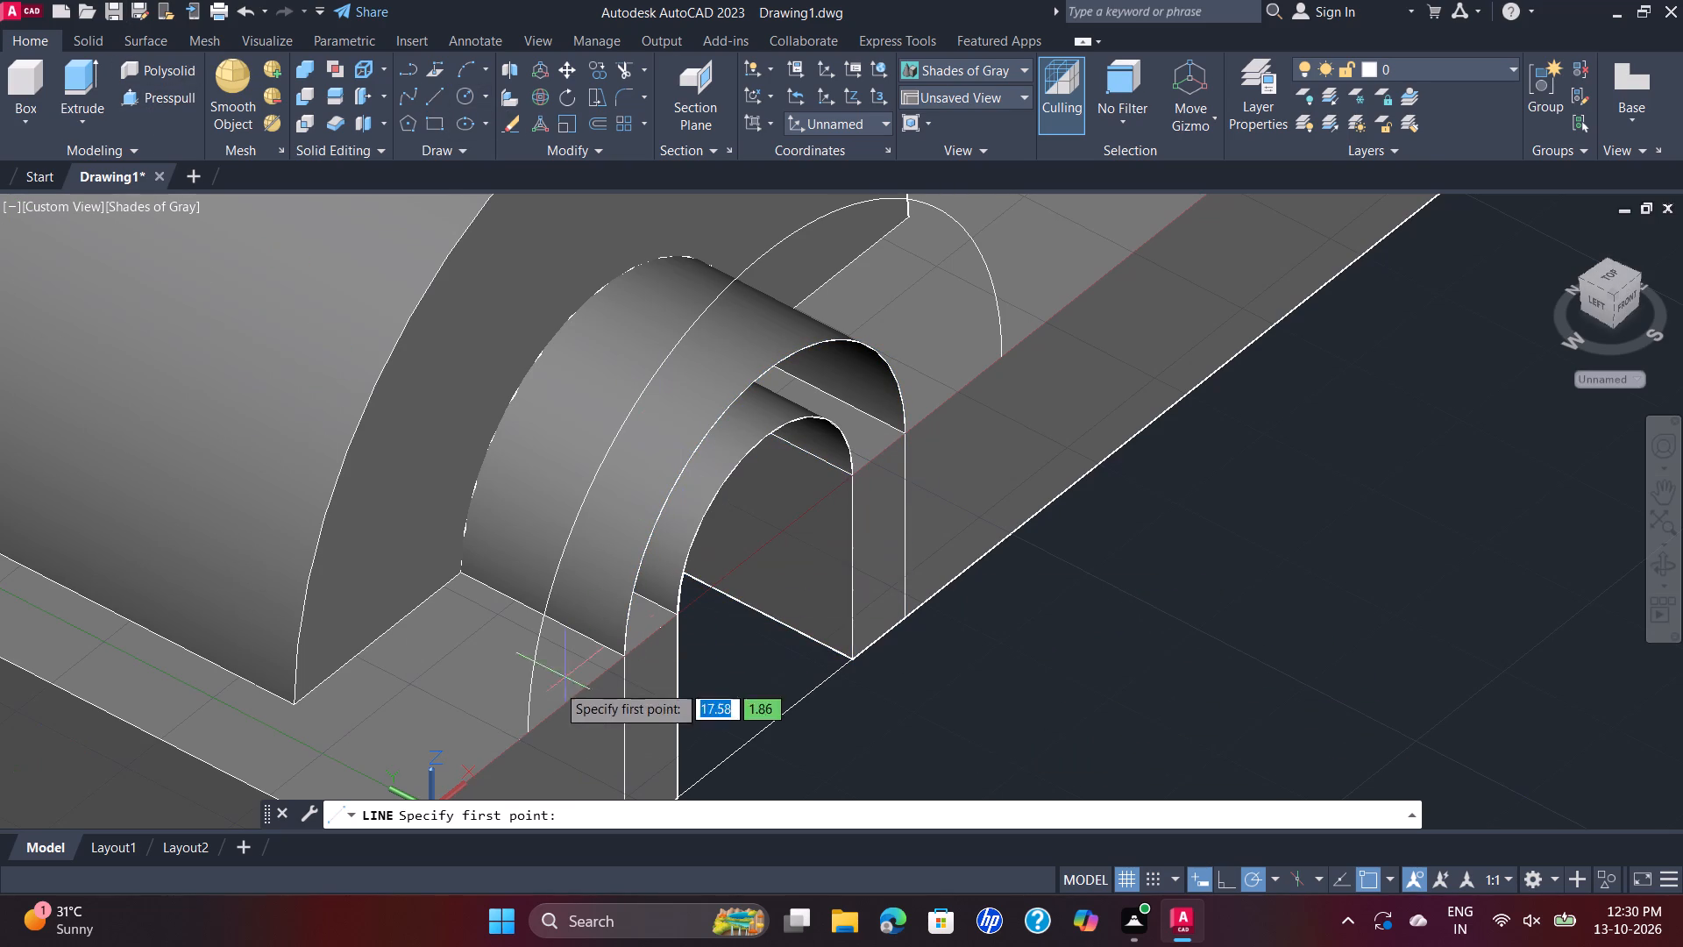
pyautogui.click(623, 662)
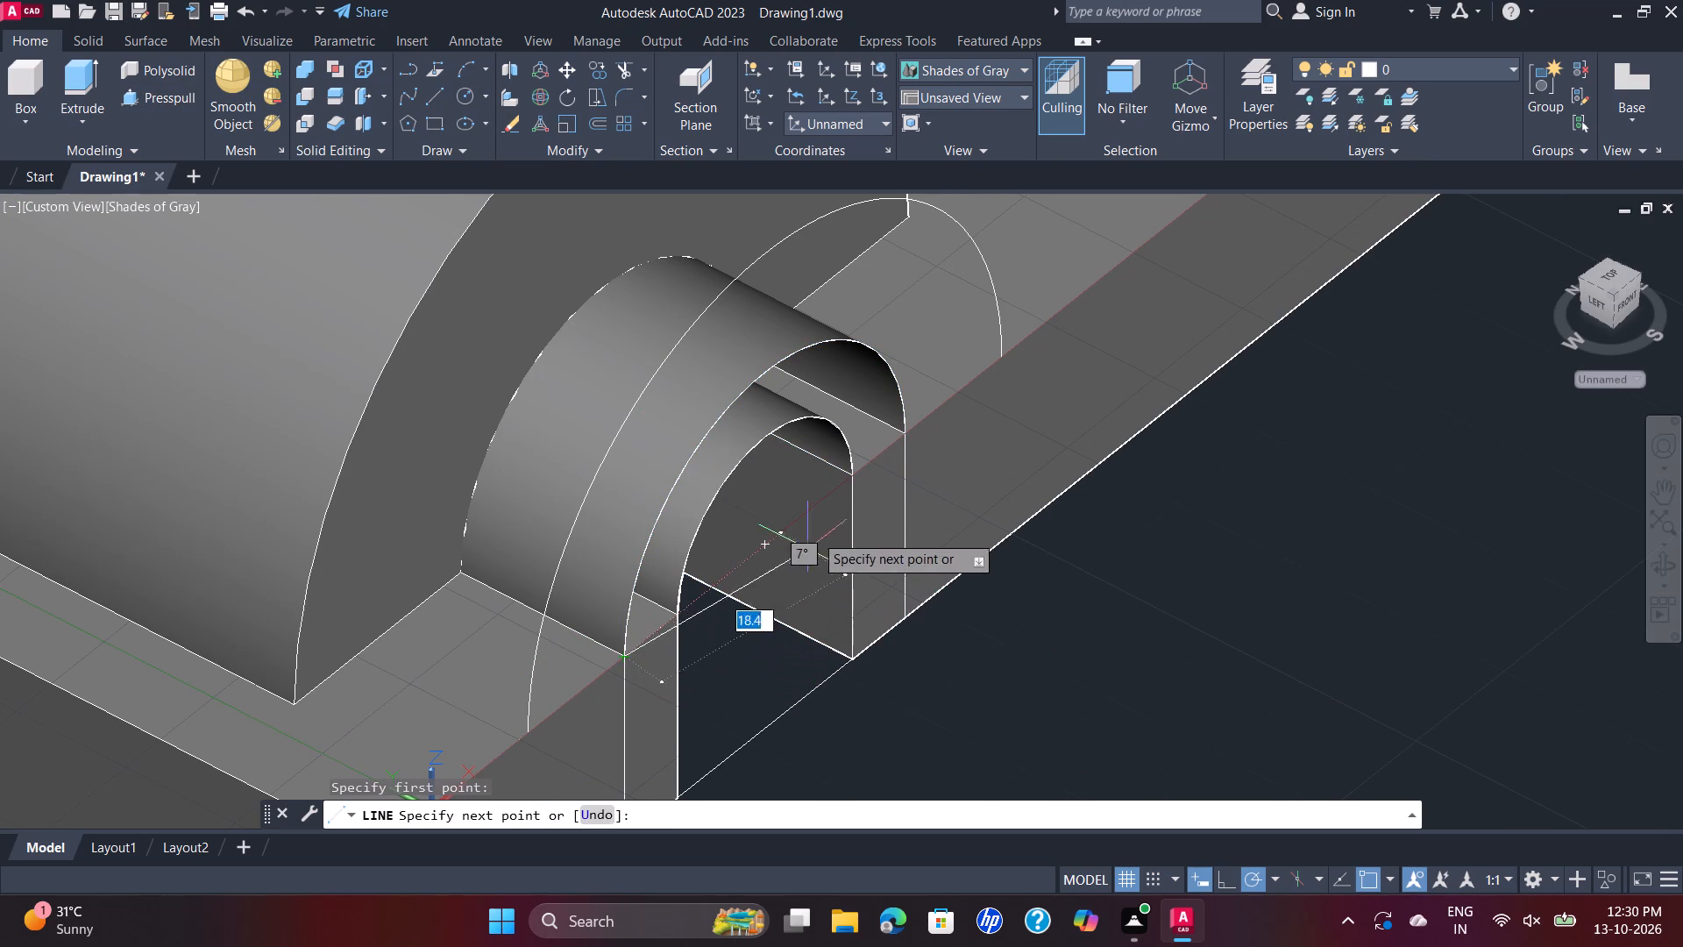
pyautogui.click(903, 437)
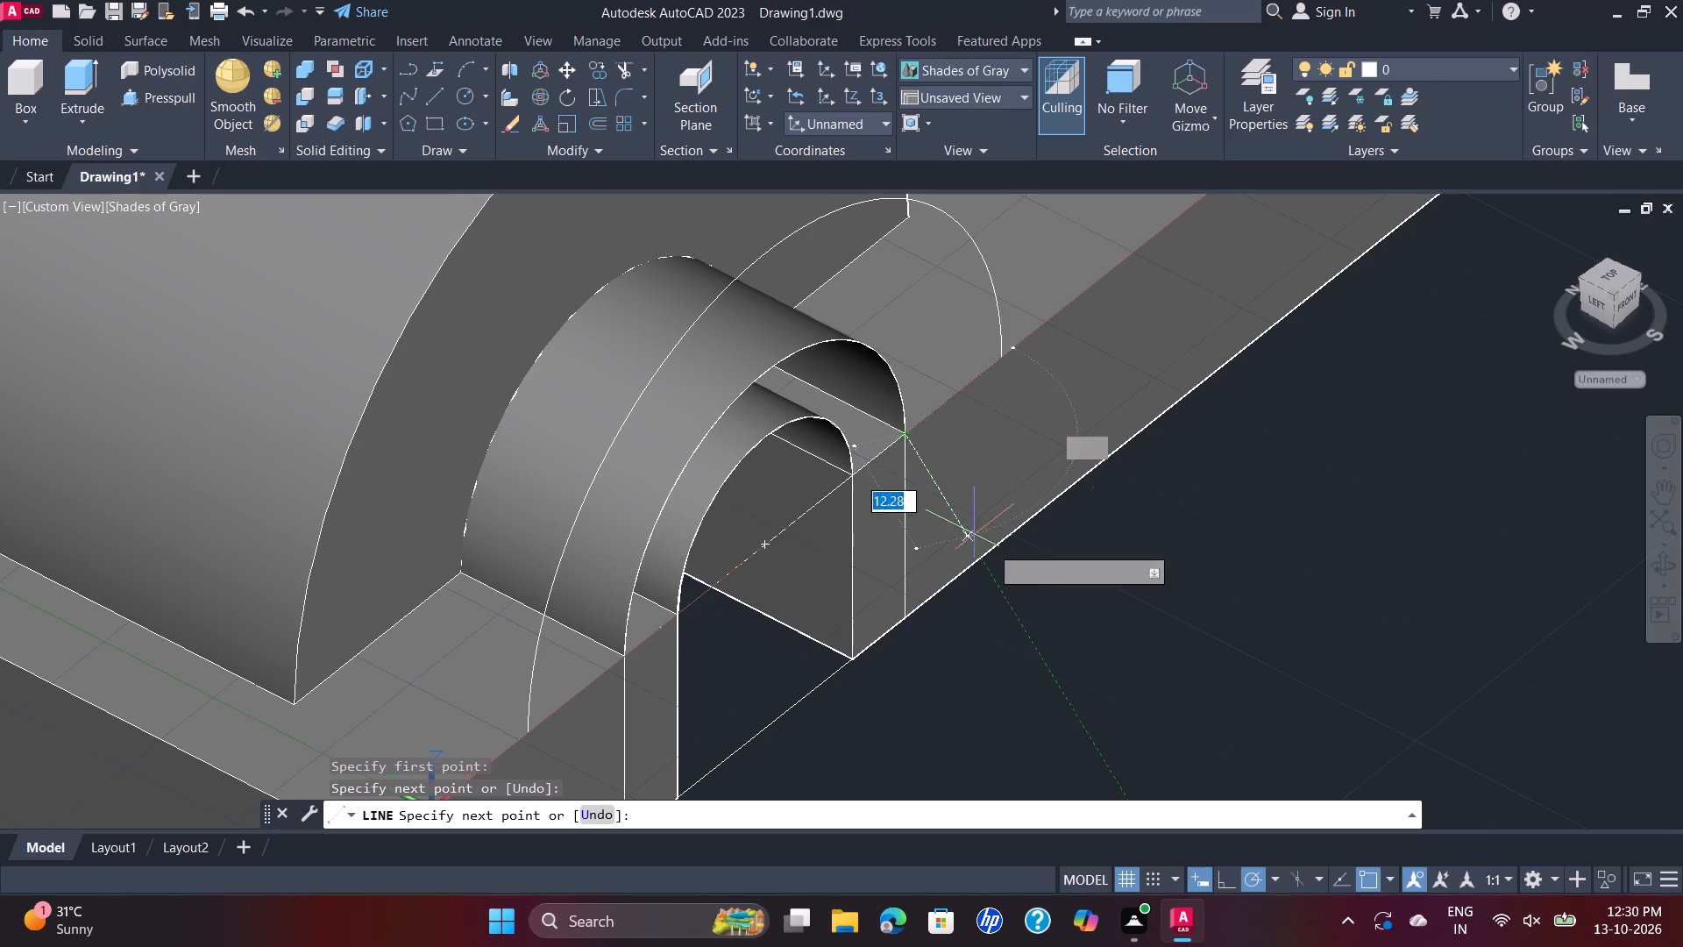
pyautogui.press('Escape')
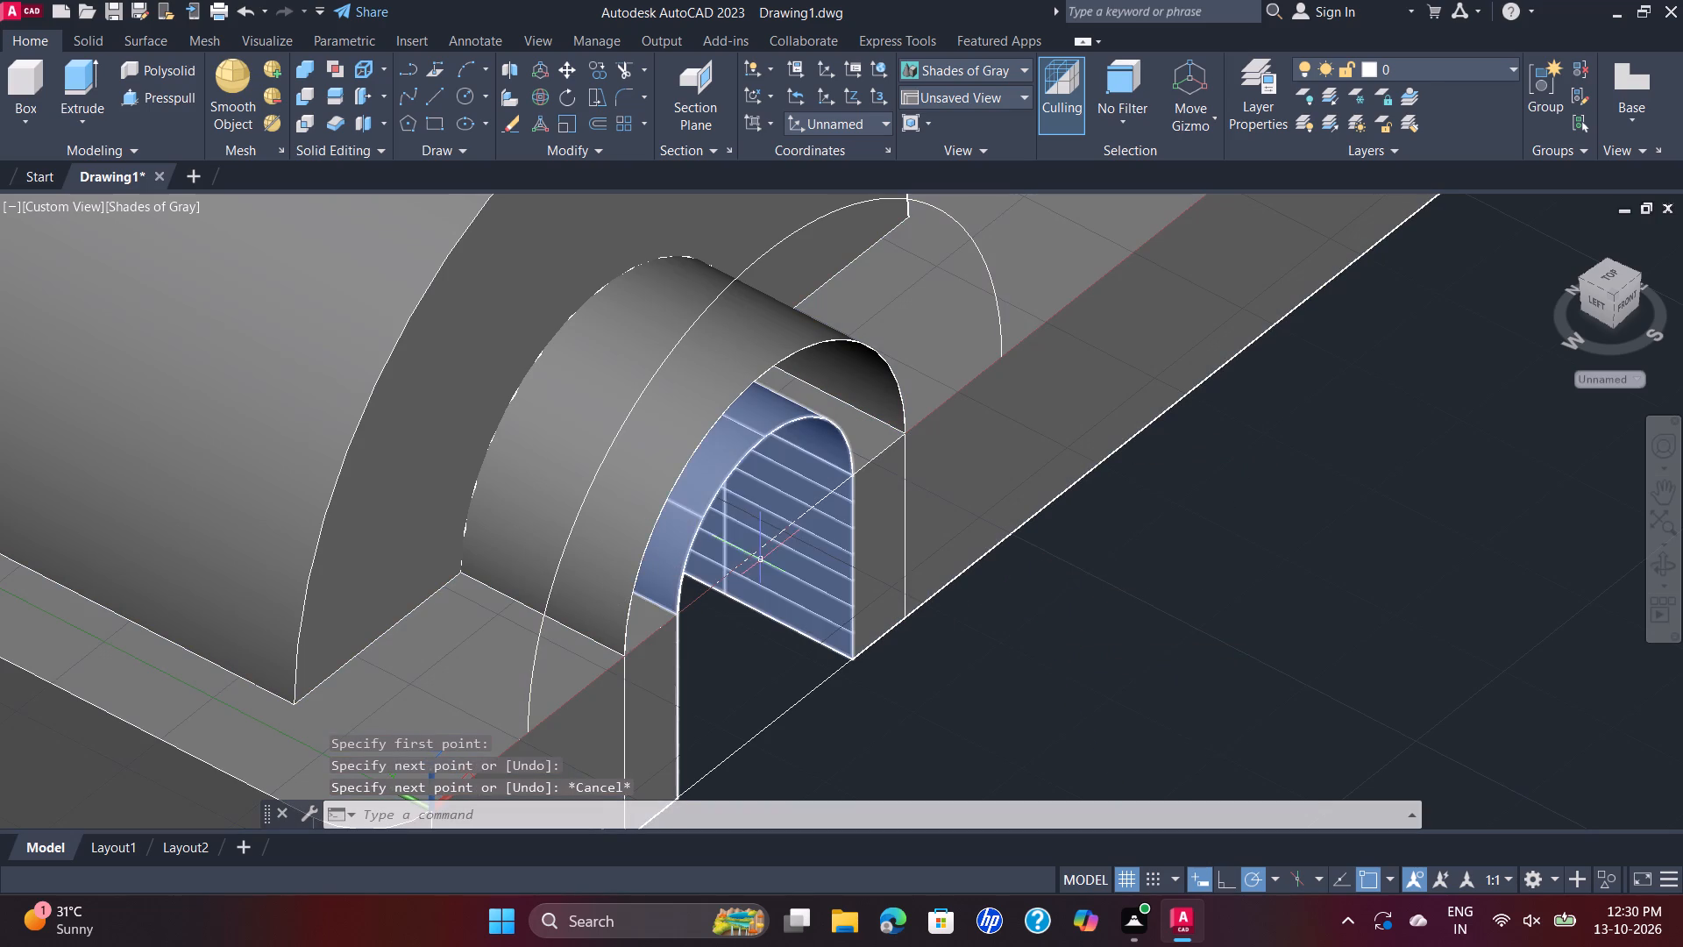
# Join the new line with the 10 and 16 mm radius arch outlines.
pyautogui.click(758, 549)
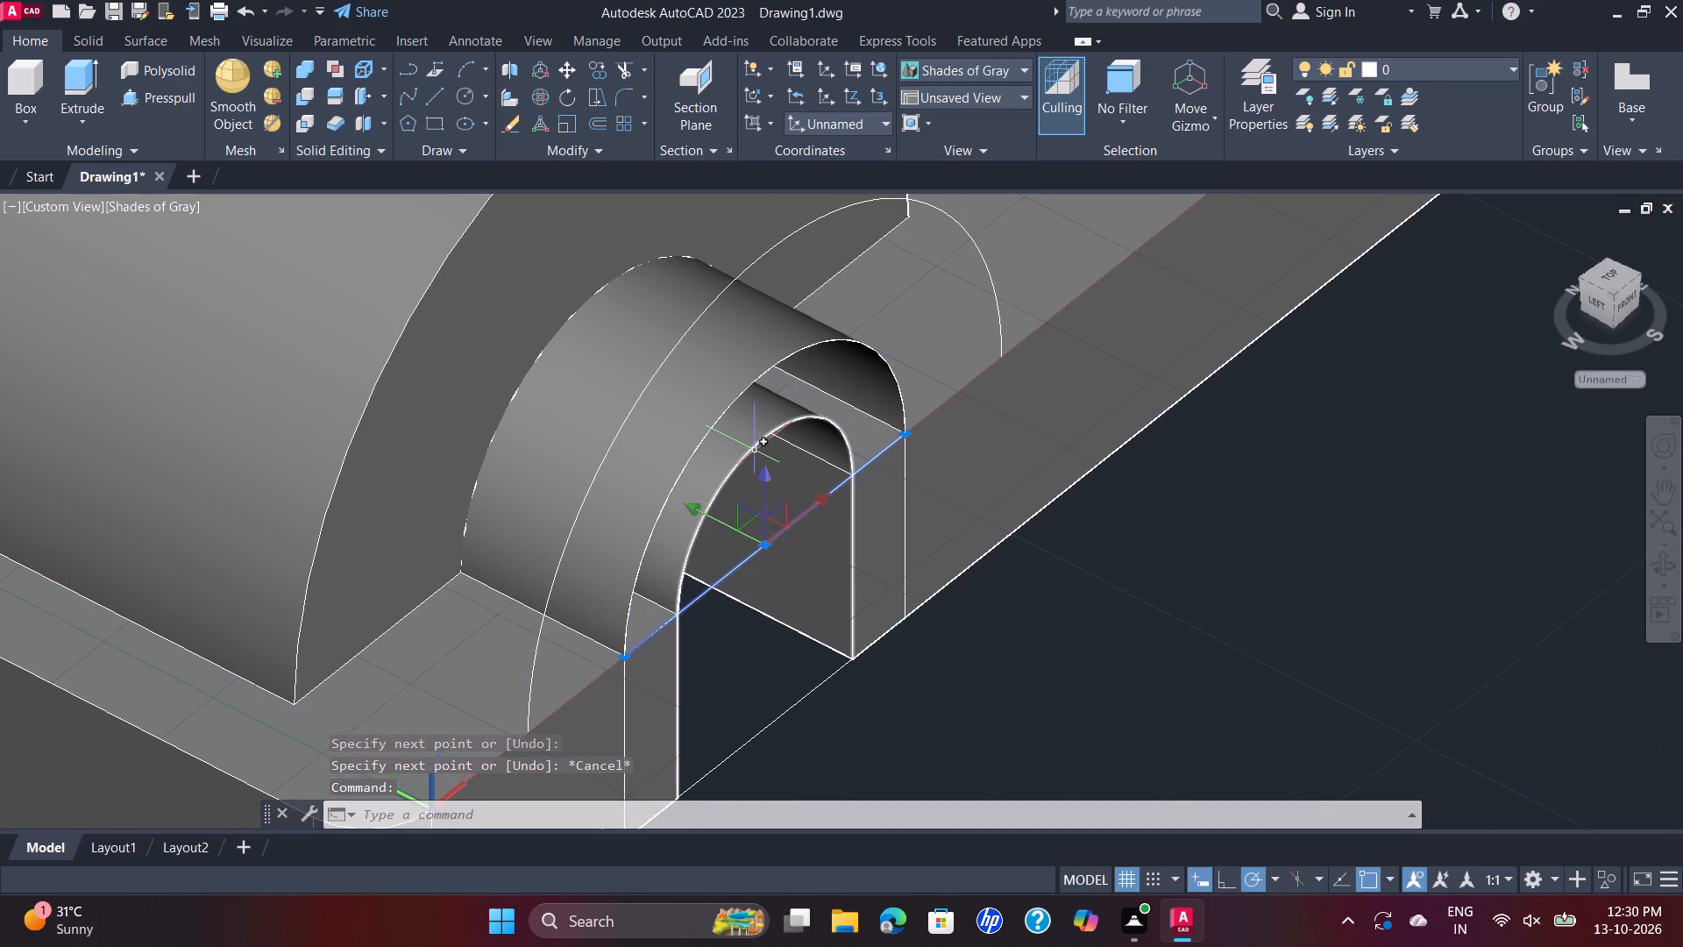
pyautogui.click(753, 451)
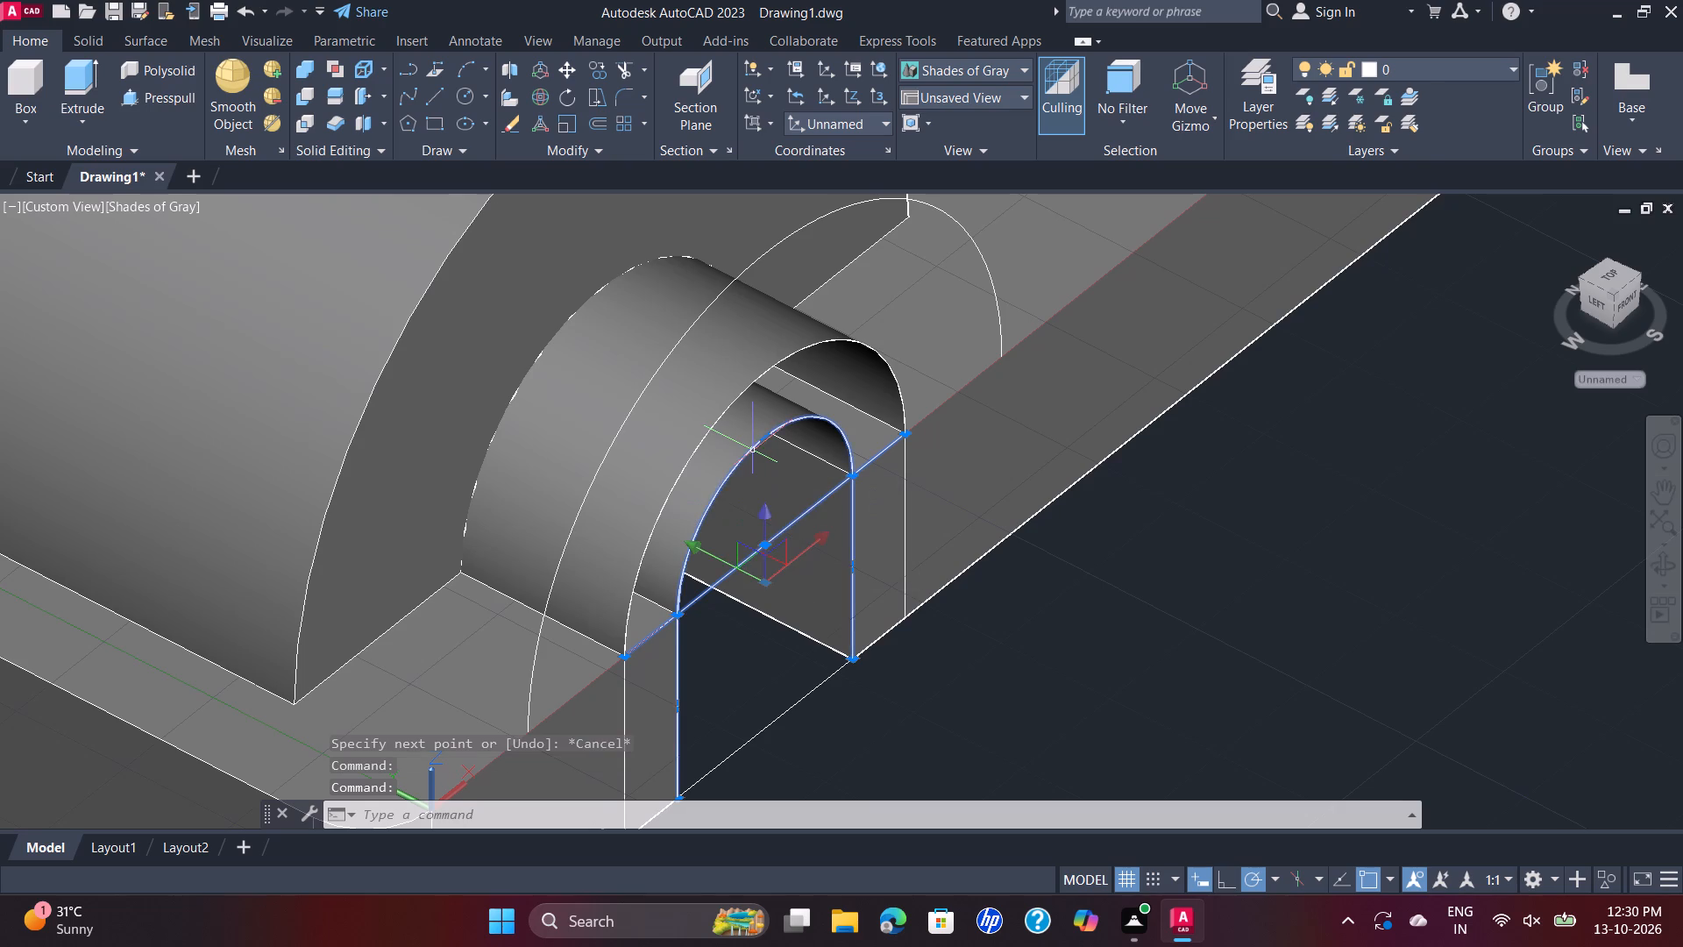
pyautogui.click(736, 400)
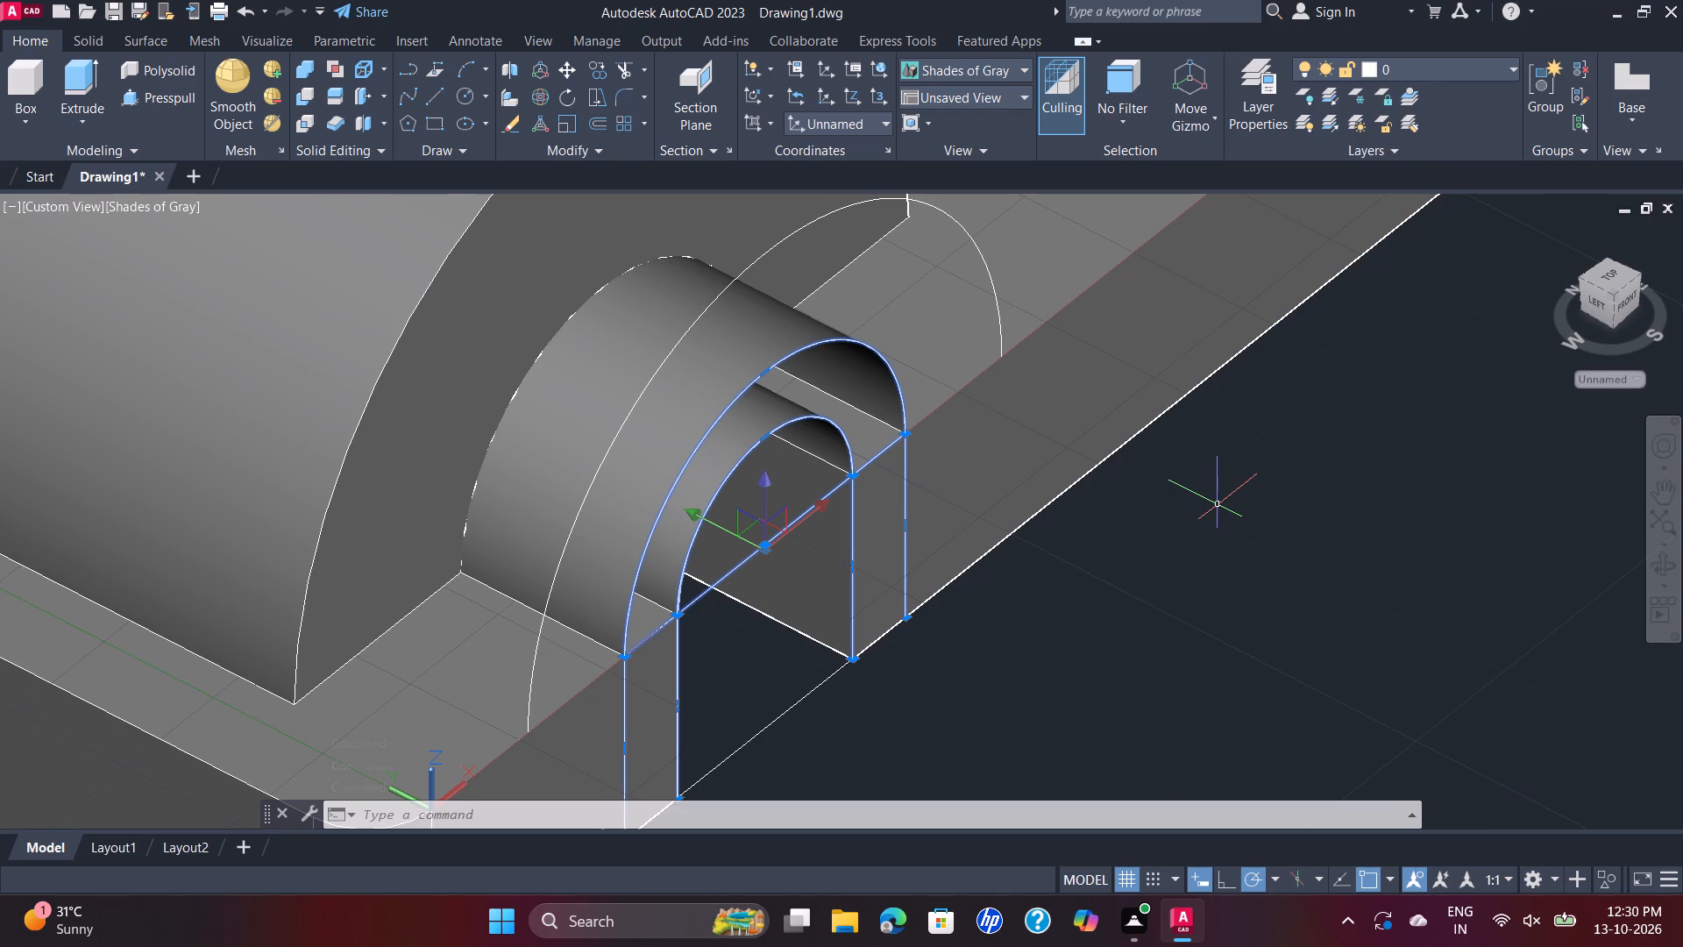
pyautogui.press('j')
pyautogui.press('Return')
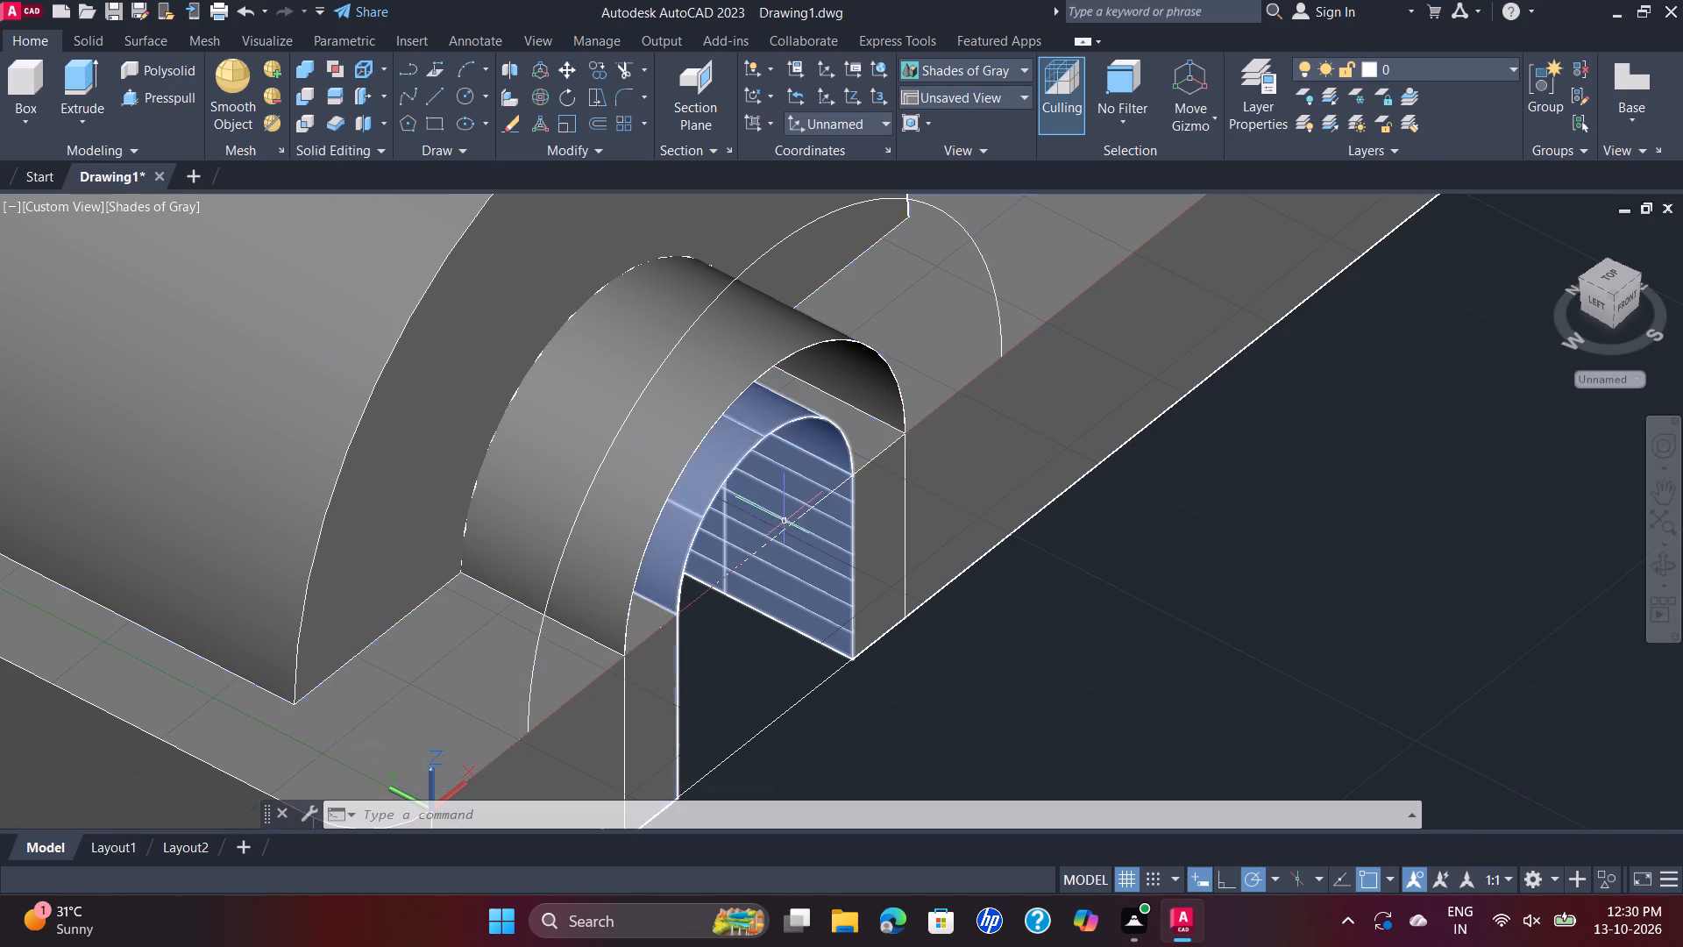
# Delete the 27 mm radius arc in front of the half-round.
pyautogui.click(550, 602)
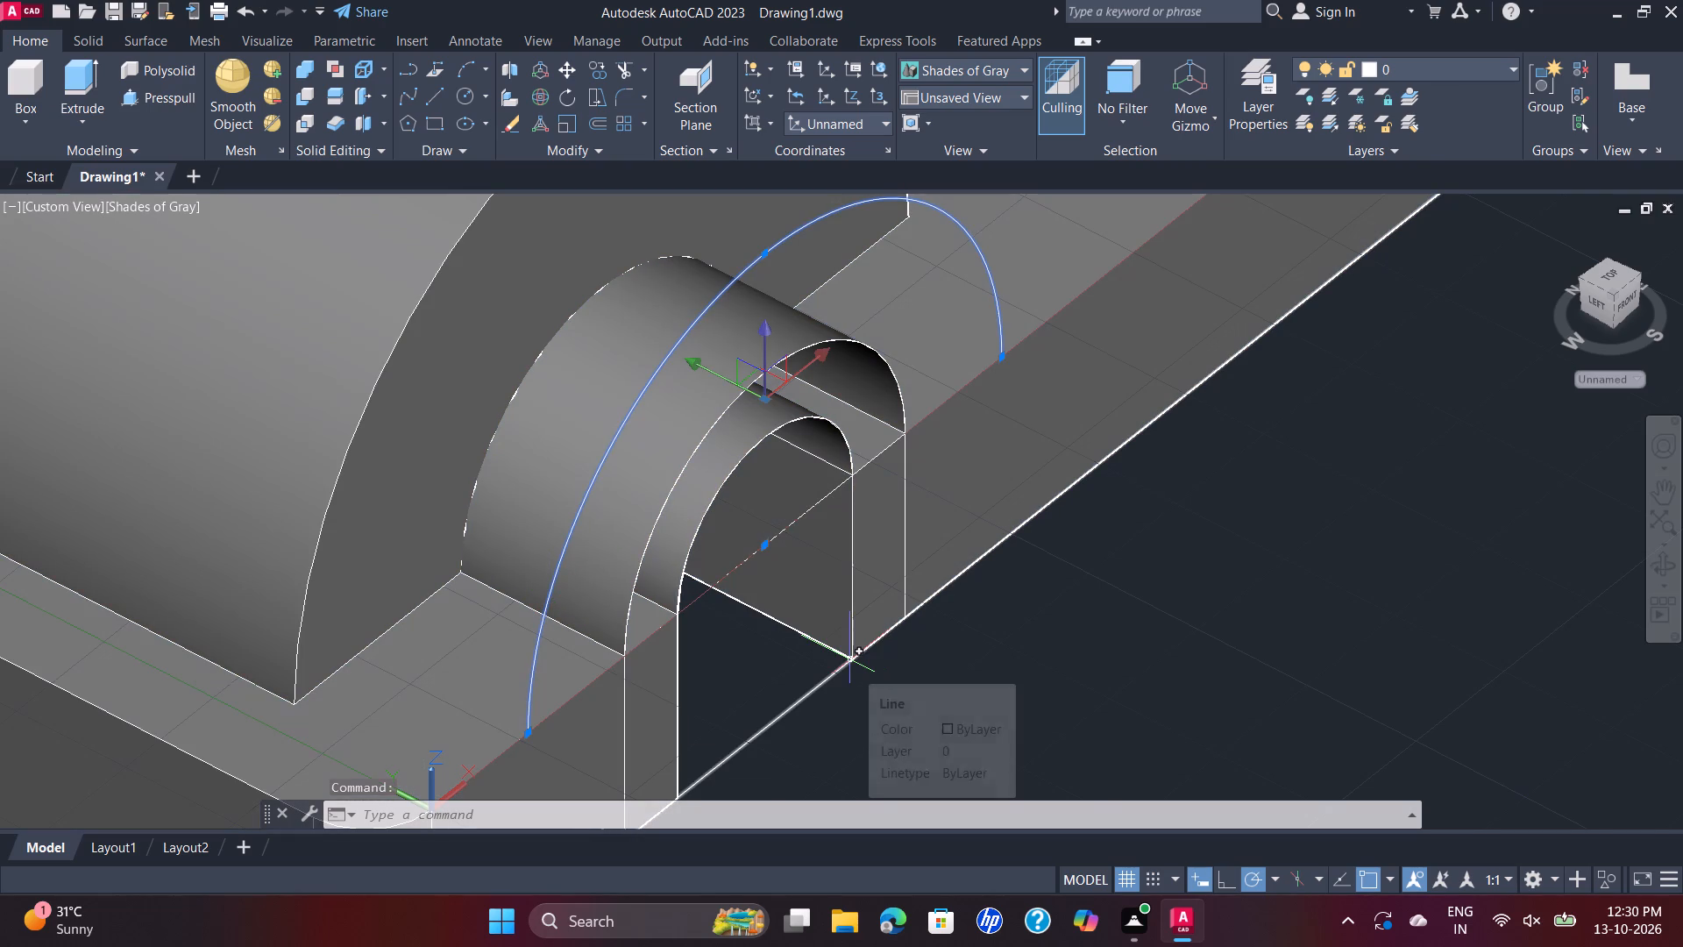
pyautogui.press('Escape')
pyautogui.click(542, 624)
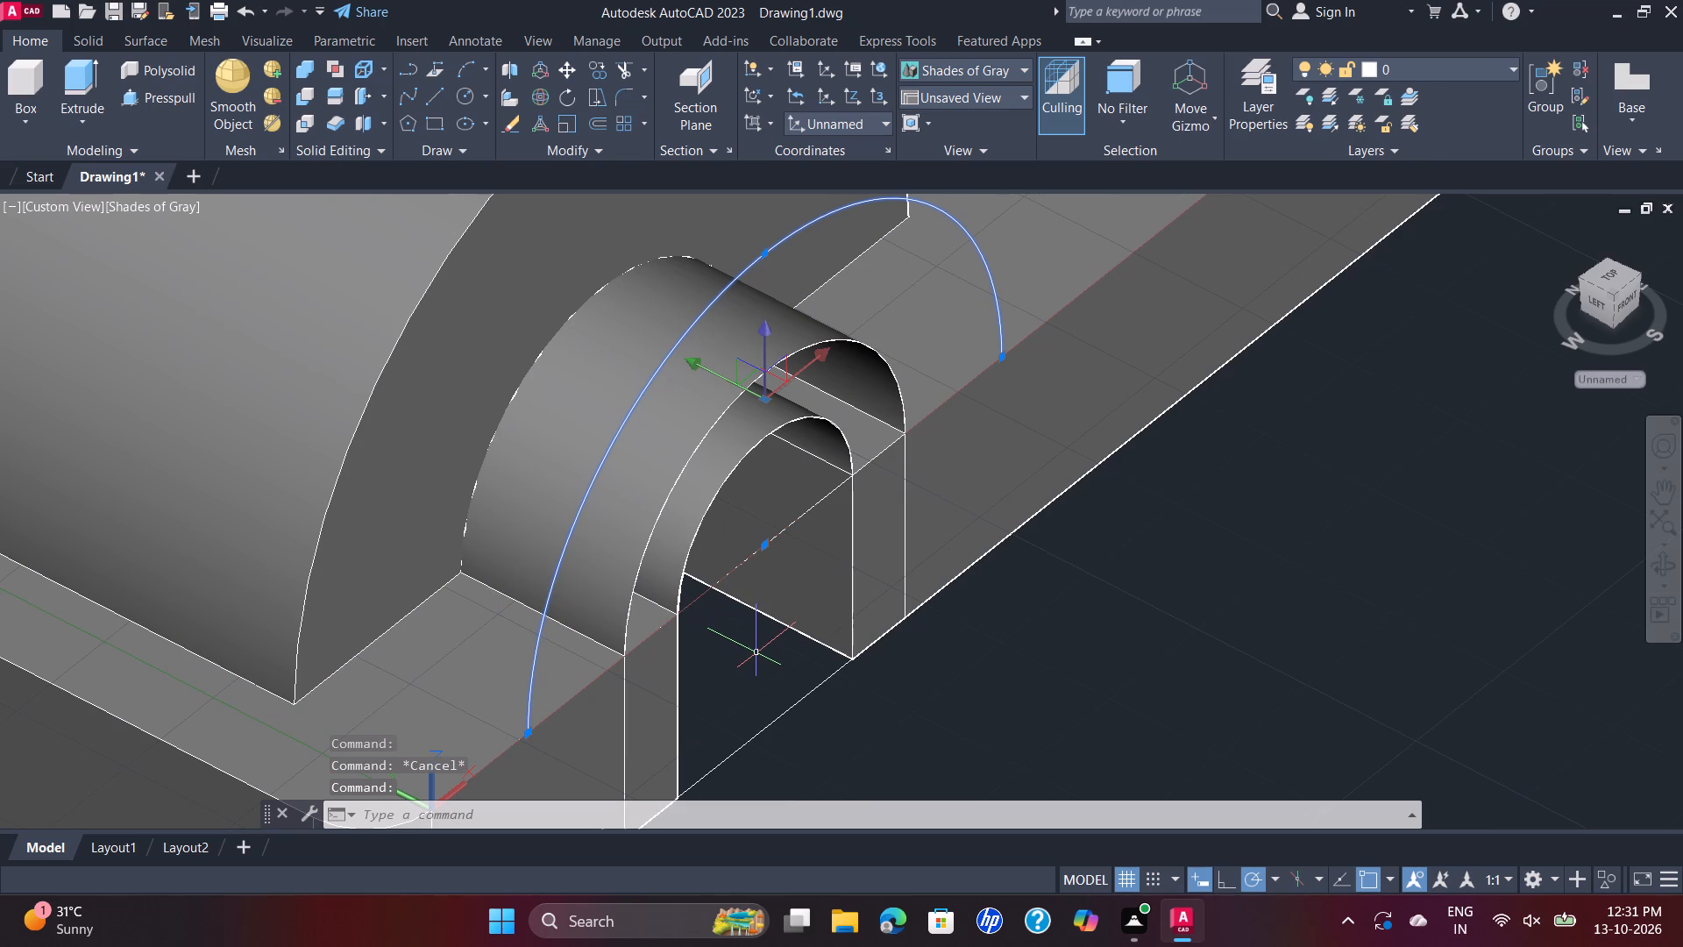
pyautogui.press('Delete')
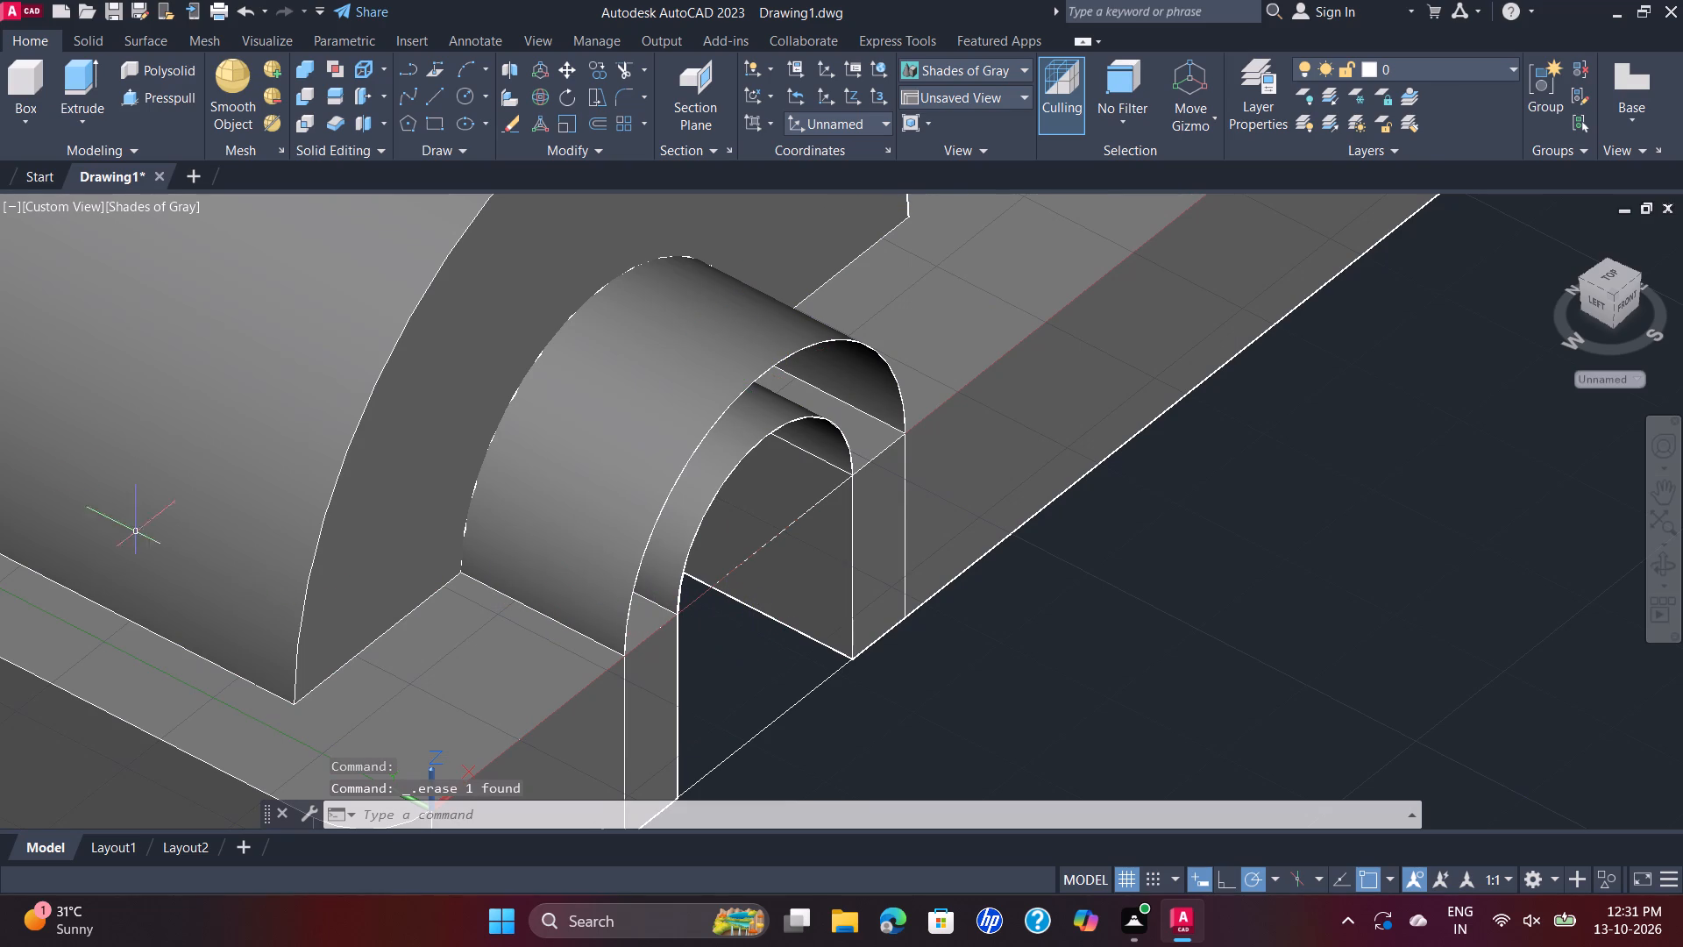
# Examine the half-round and its arched through-opening from the back, left and front of the bracket.
pyautogui.click(184, 97)
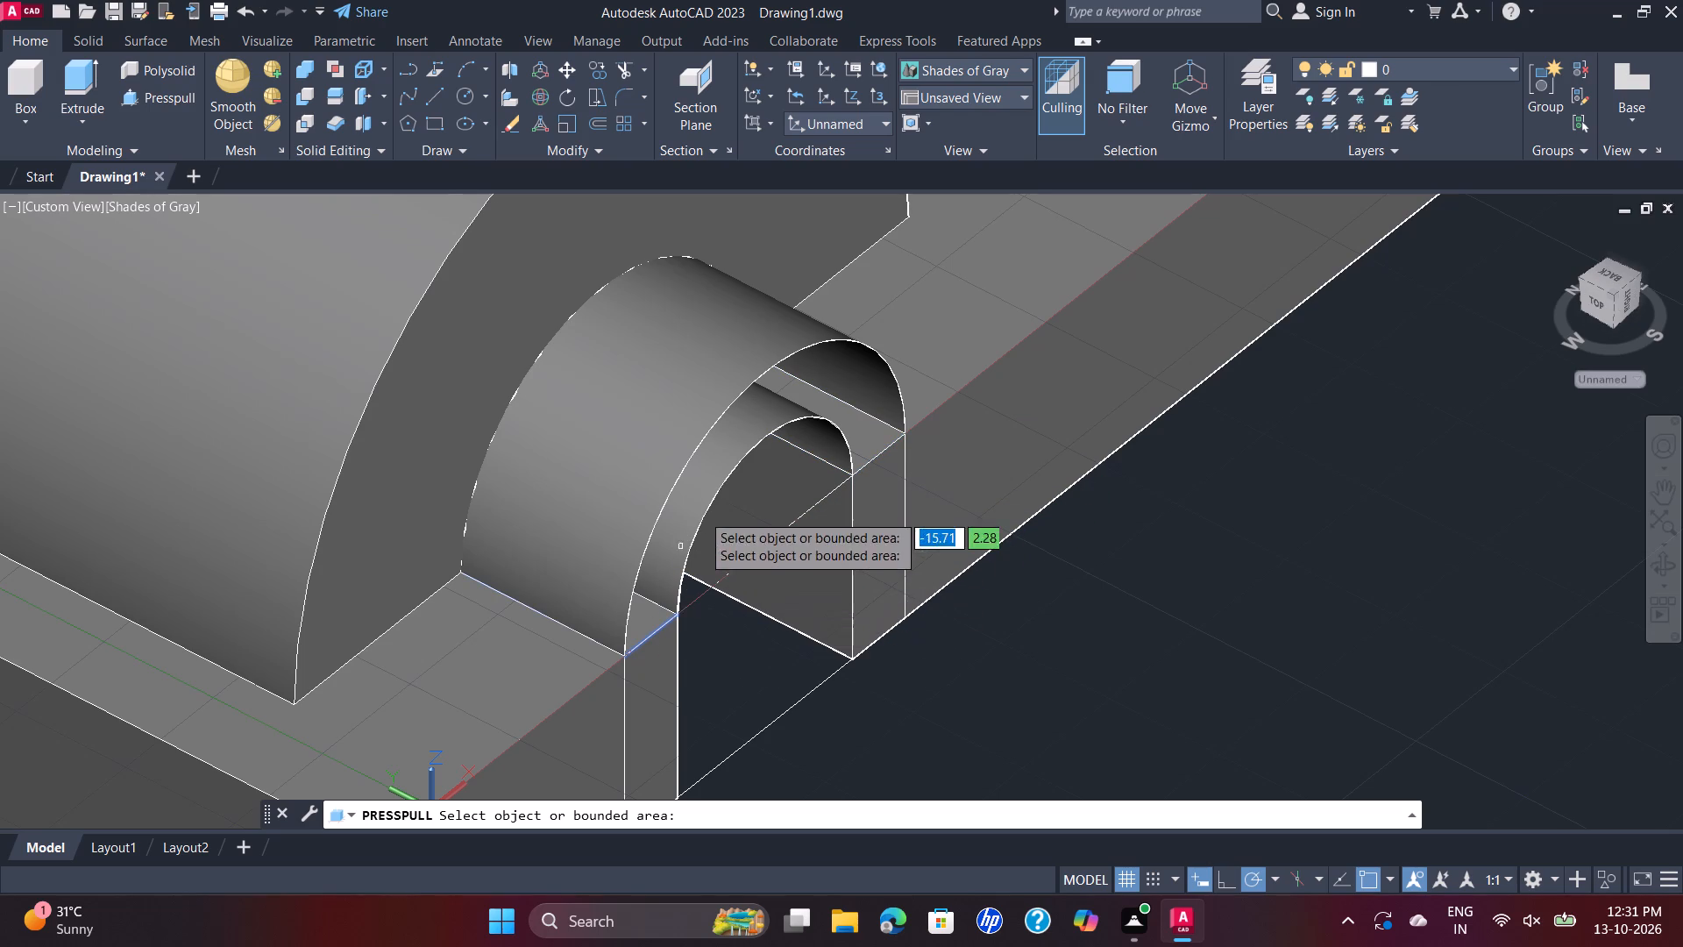
pyautogui.scroll(-2, 834, 586)
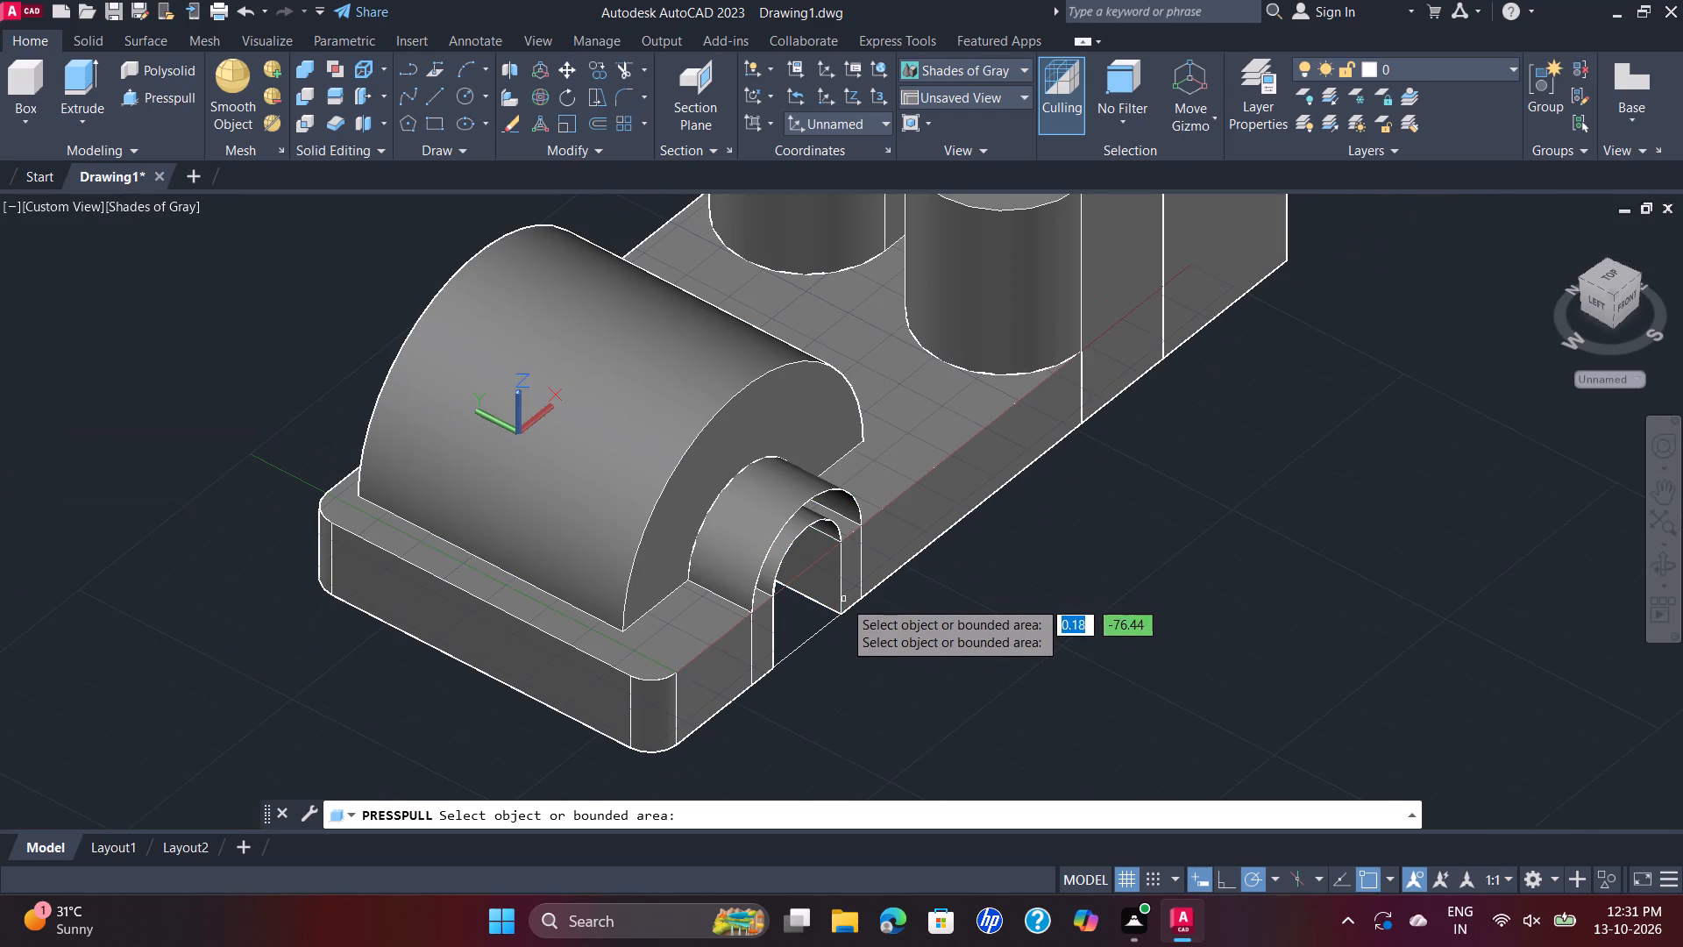
pyautogui.keyDown('shift'); pyautogui.moveTo(843, 600); pyautogui.dragTo(1114, 547, button='middle'); pyautogui.keyUp('shift')
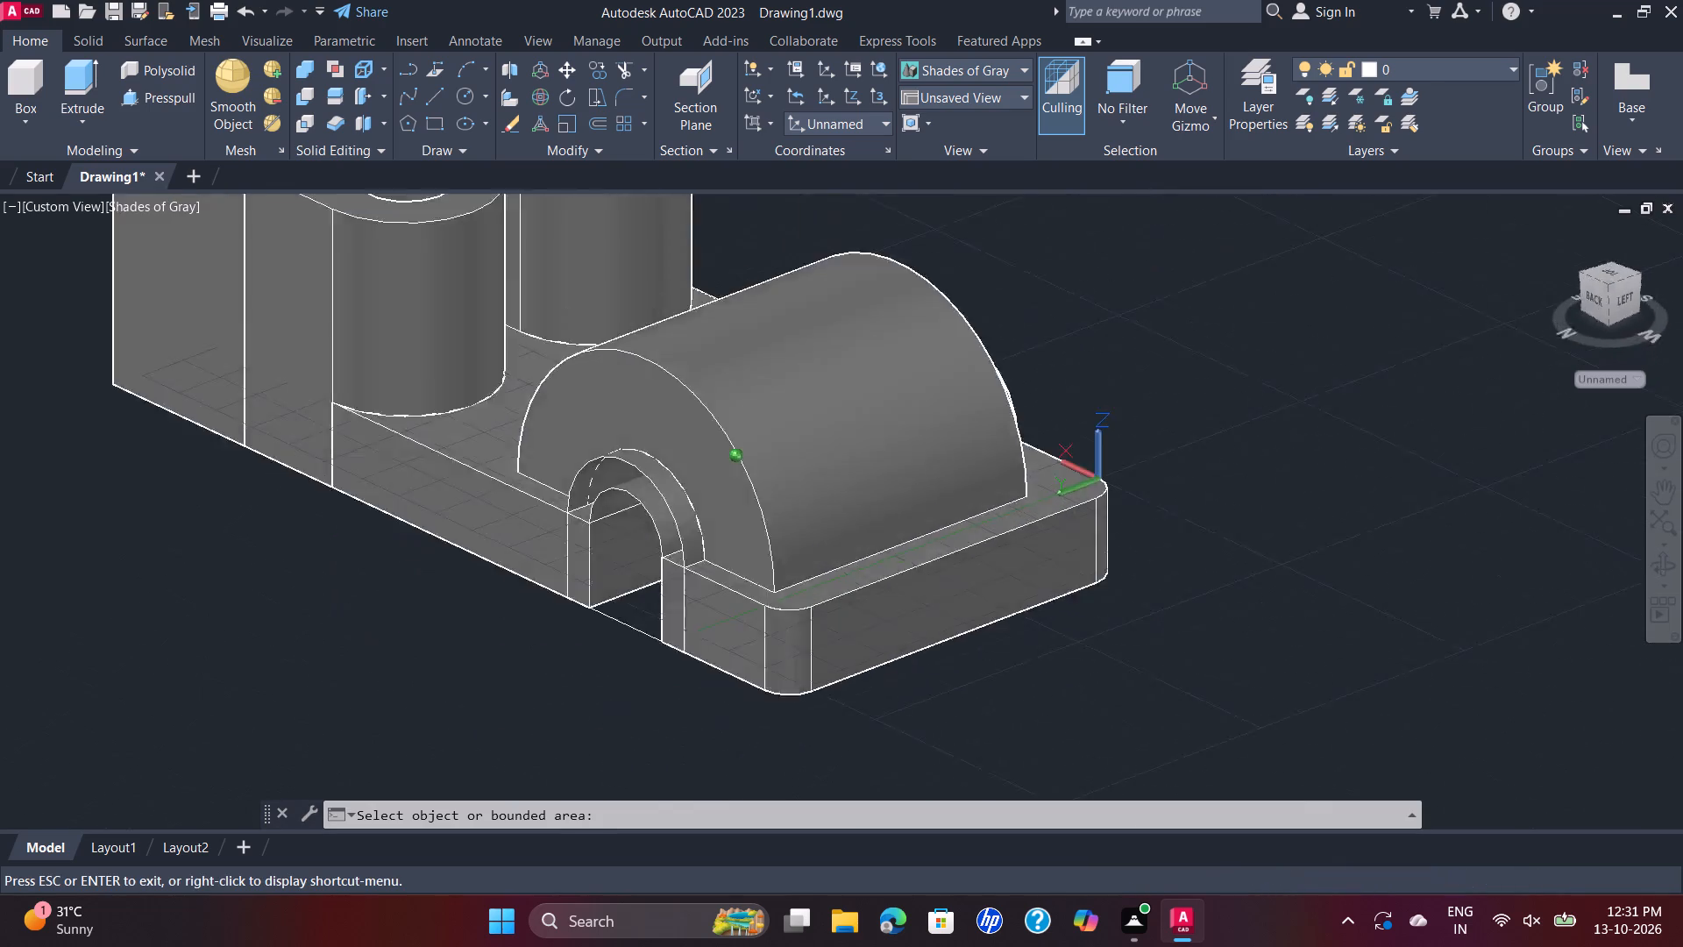
pyautogui.keyDown('shift'); pyautogui.moveTo(1114, 547); pyautogui.dragTo(1215, 485, button='middle'); pyautogui.keyUp('shift')
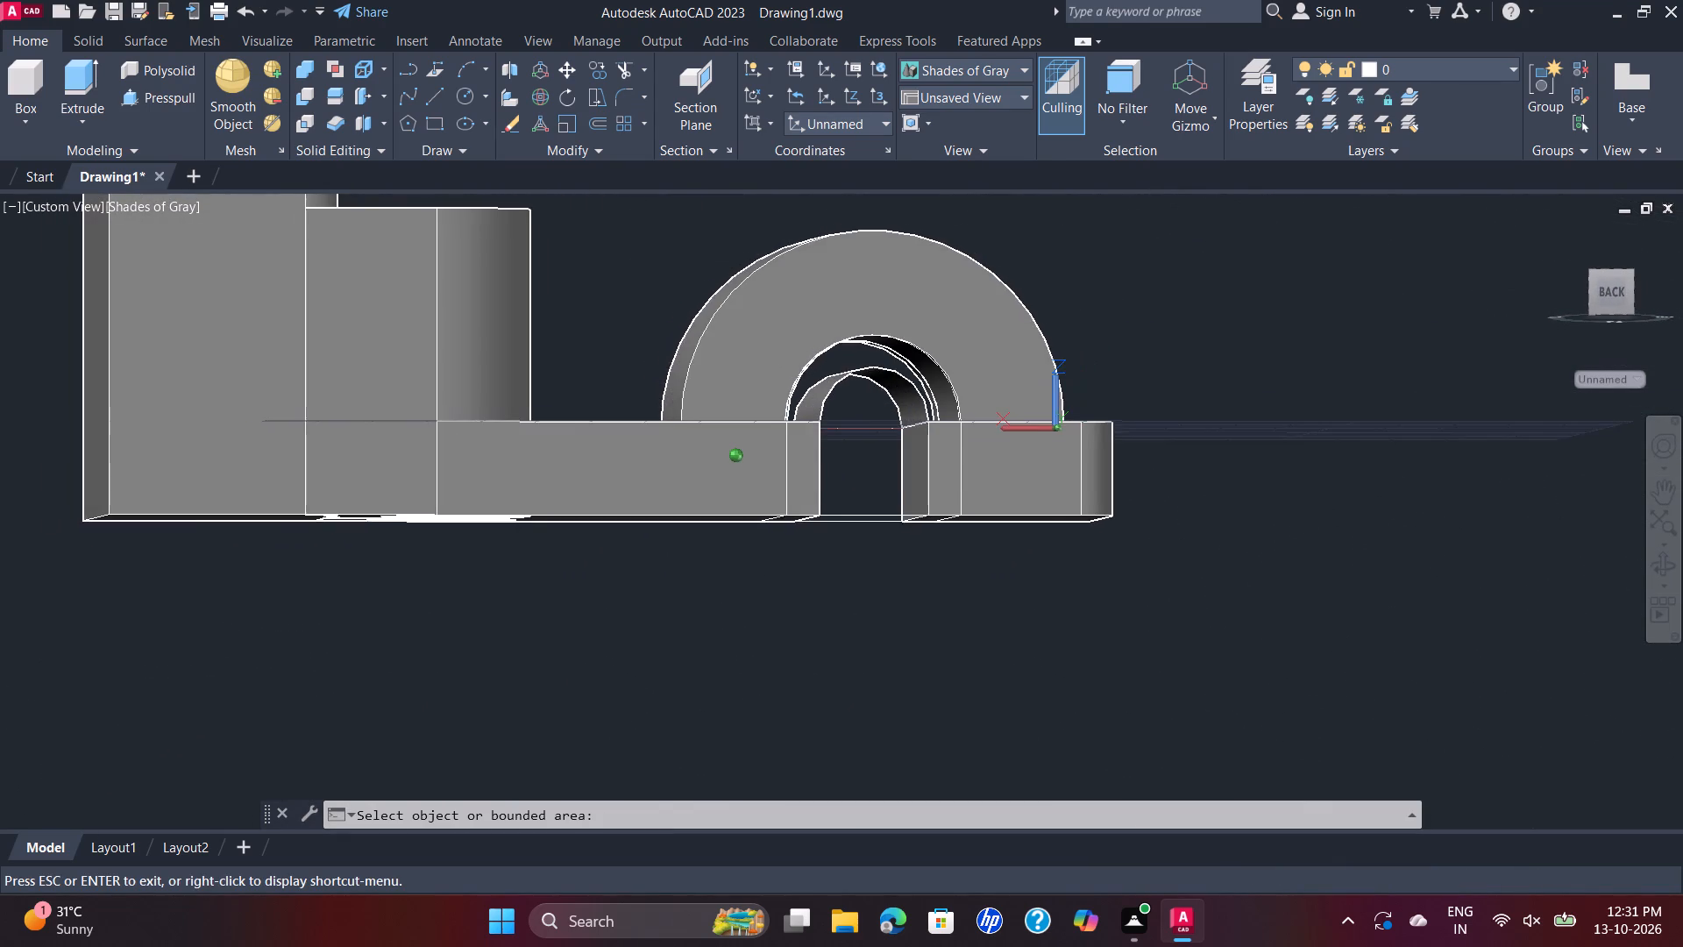
pyautogui.keyDown('shift'); pyautogui.moveTo(1215, 485); pyautogui.dragTo(1195, 506, button='middle'); pyautogui.keyUp('shift')
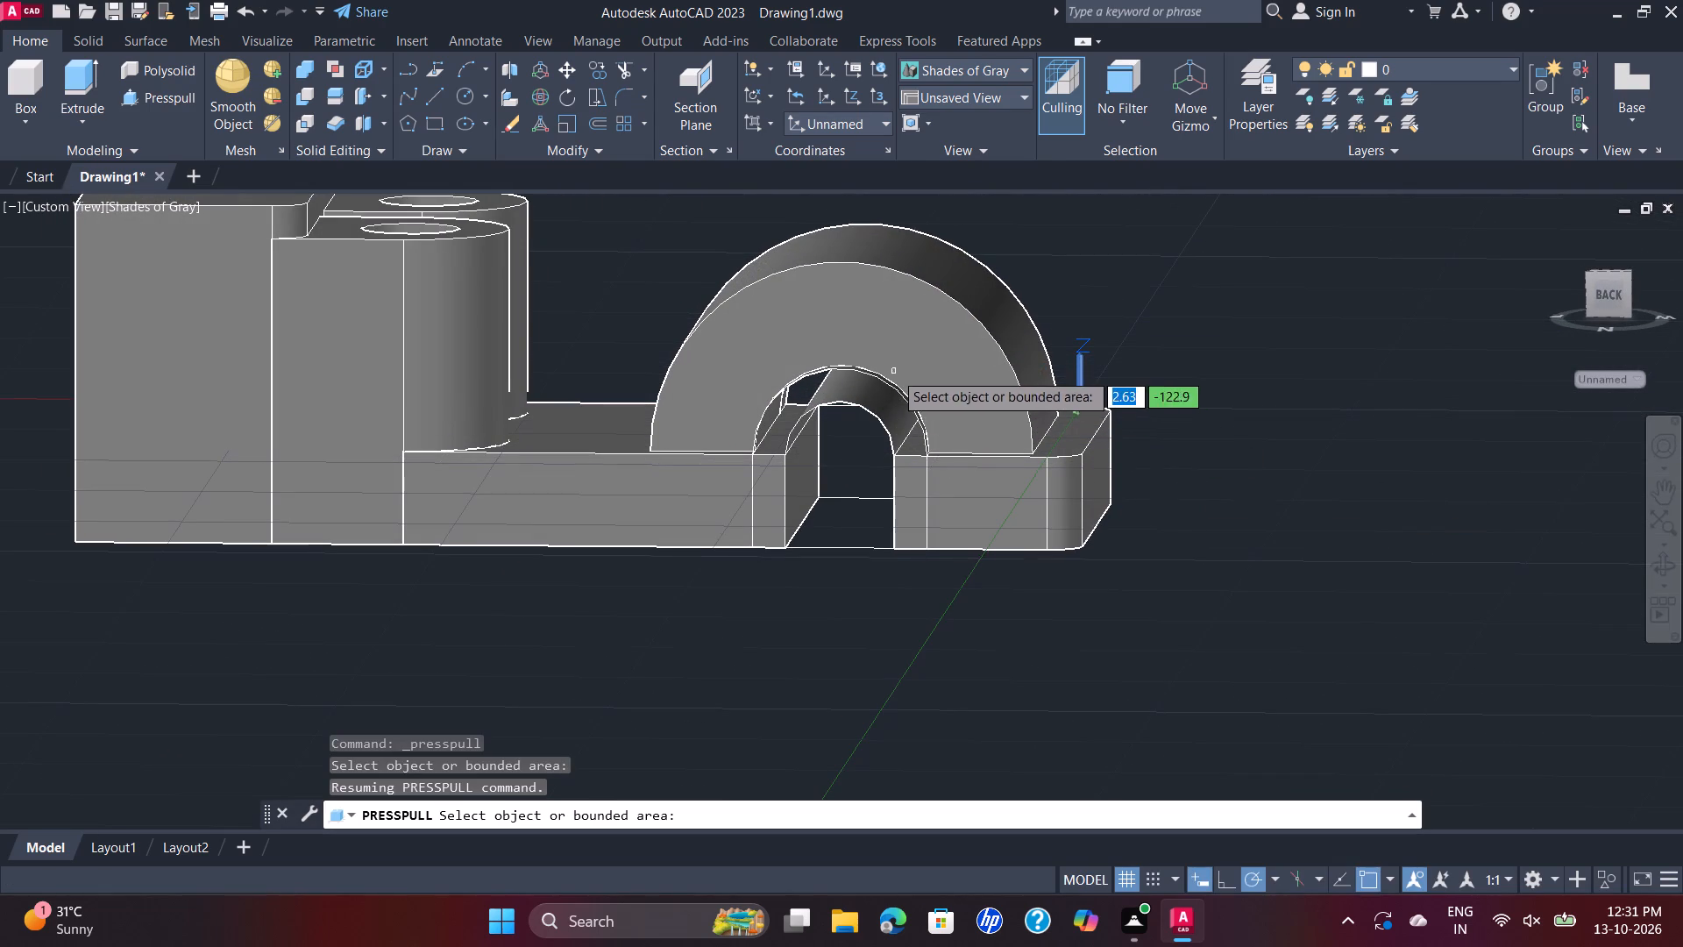
pyautogui.keyDown('shift'); pyautogui.moveTo(1160, 428); pyautogui.dragTo(1097, 473, button='middle'); pyautogui.keyUp('shift')
pyautogui.keyDown('shift'); pyautogui.scroll(-1, 1160, 428); pyautogui.keyUp('shift')
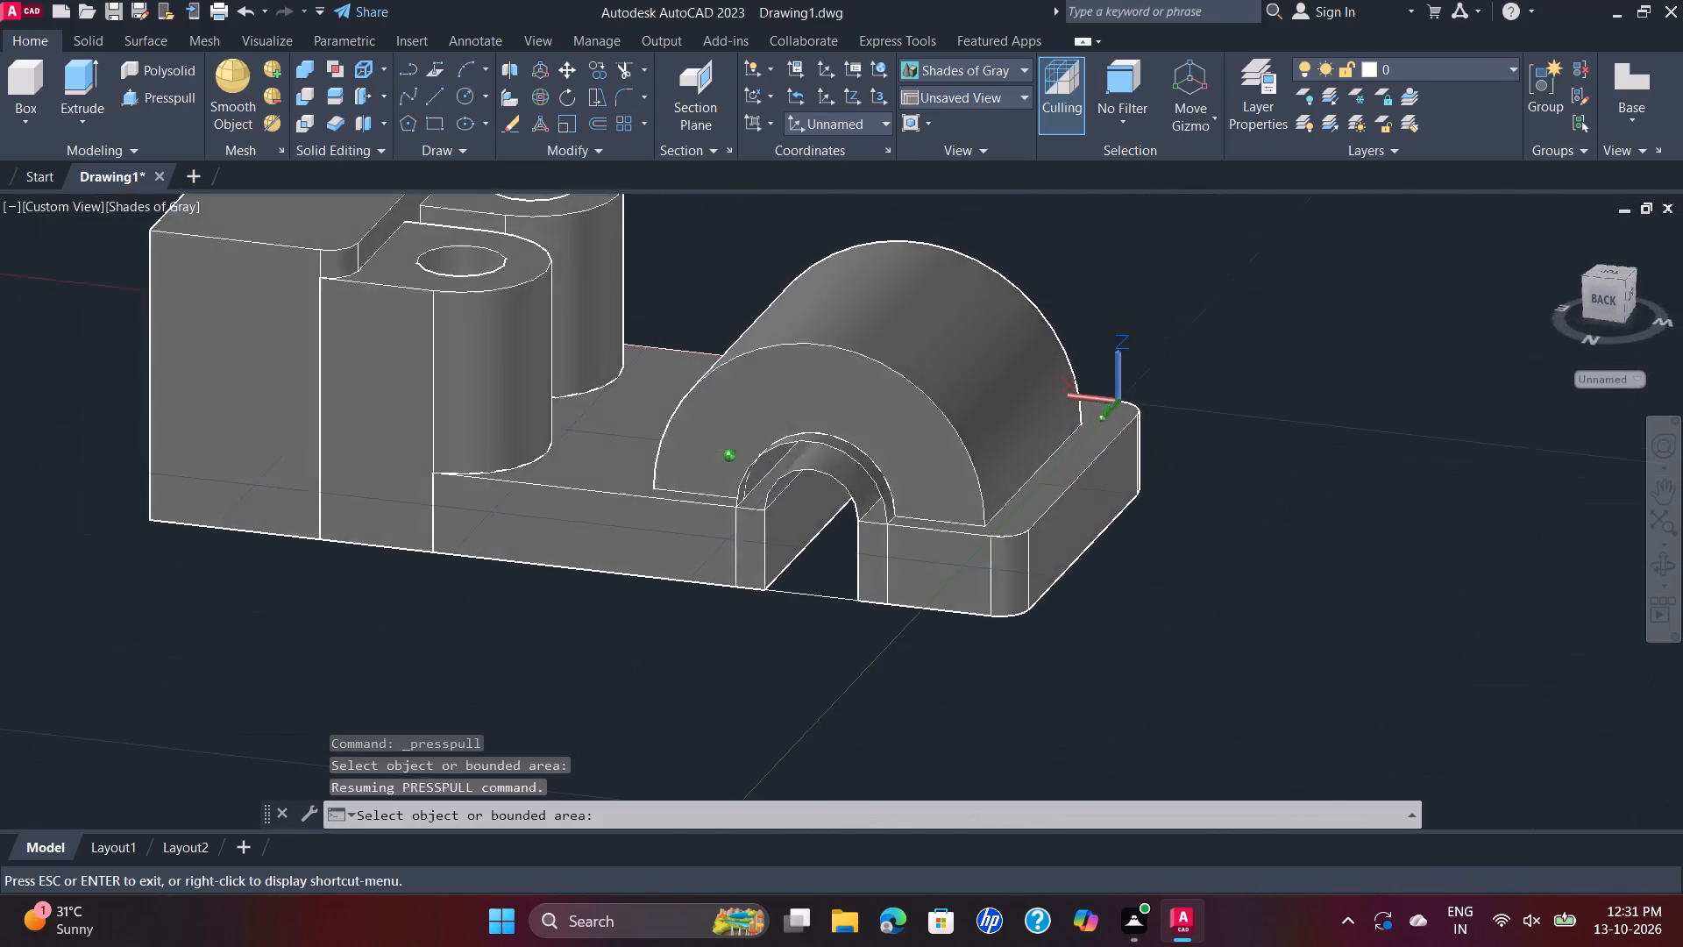
pyautogui.keyDown('shift'); pyautogui.moveTo(1097, 473); pyautogui.dragTo(934, 470, button='middle'); pyautogui.keyUp('shift')
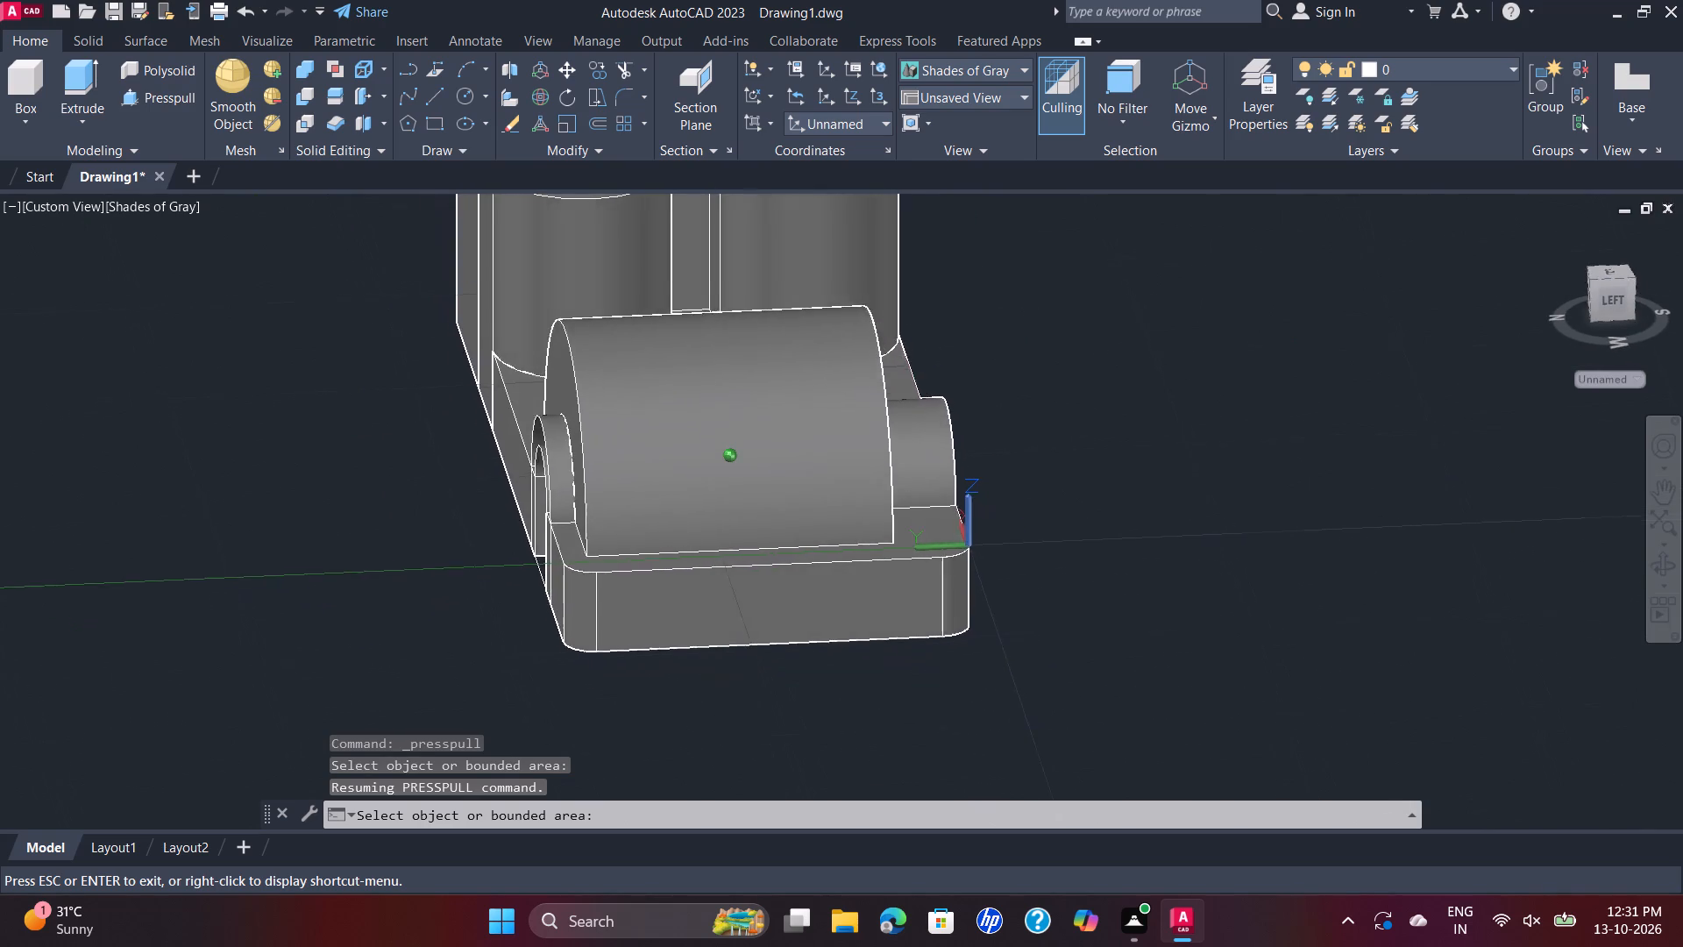
pyautogui.keyDown('shift'); pyautogui.moveTo(934, 470); pyautogui.dragTo(920, 471, button='middle'); pyautogui.keyUp('shift')
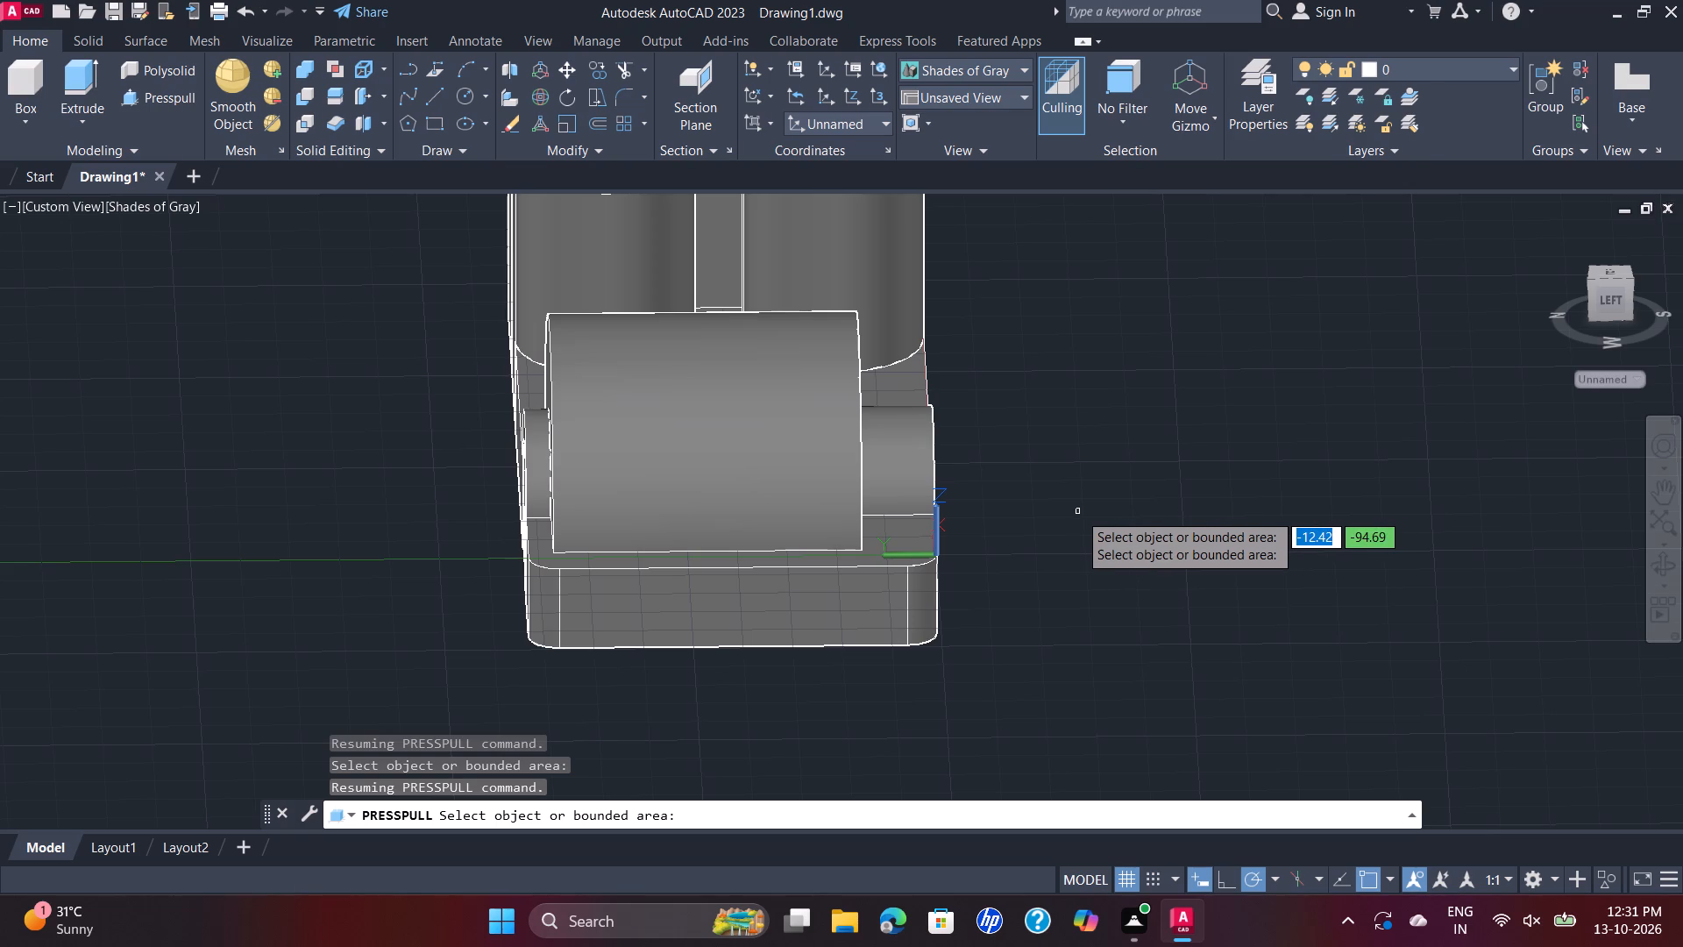
pyautogui.keyDown('shift'); pyautogui.moveTo(1078, 512); pyautogui.dragTo(826, 486, button='middle'); pyautogui.keyUp('shift')
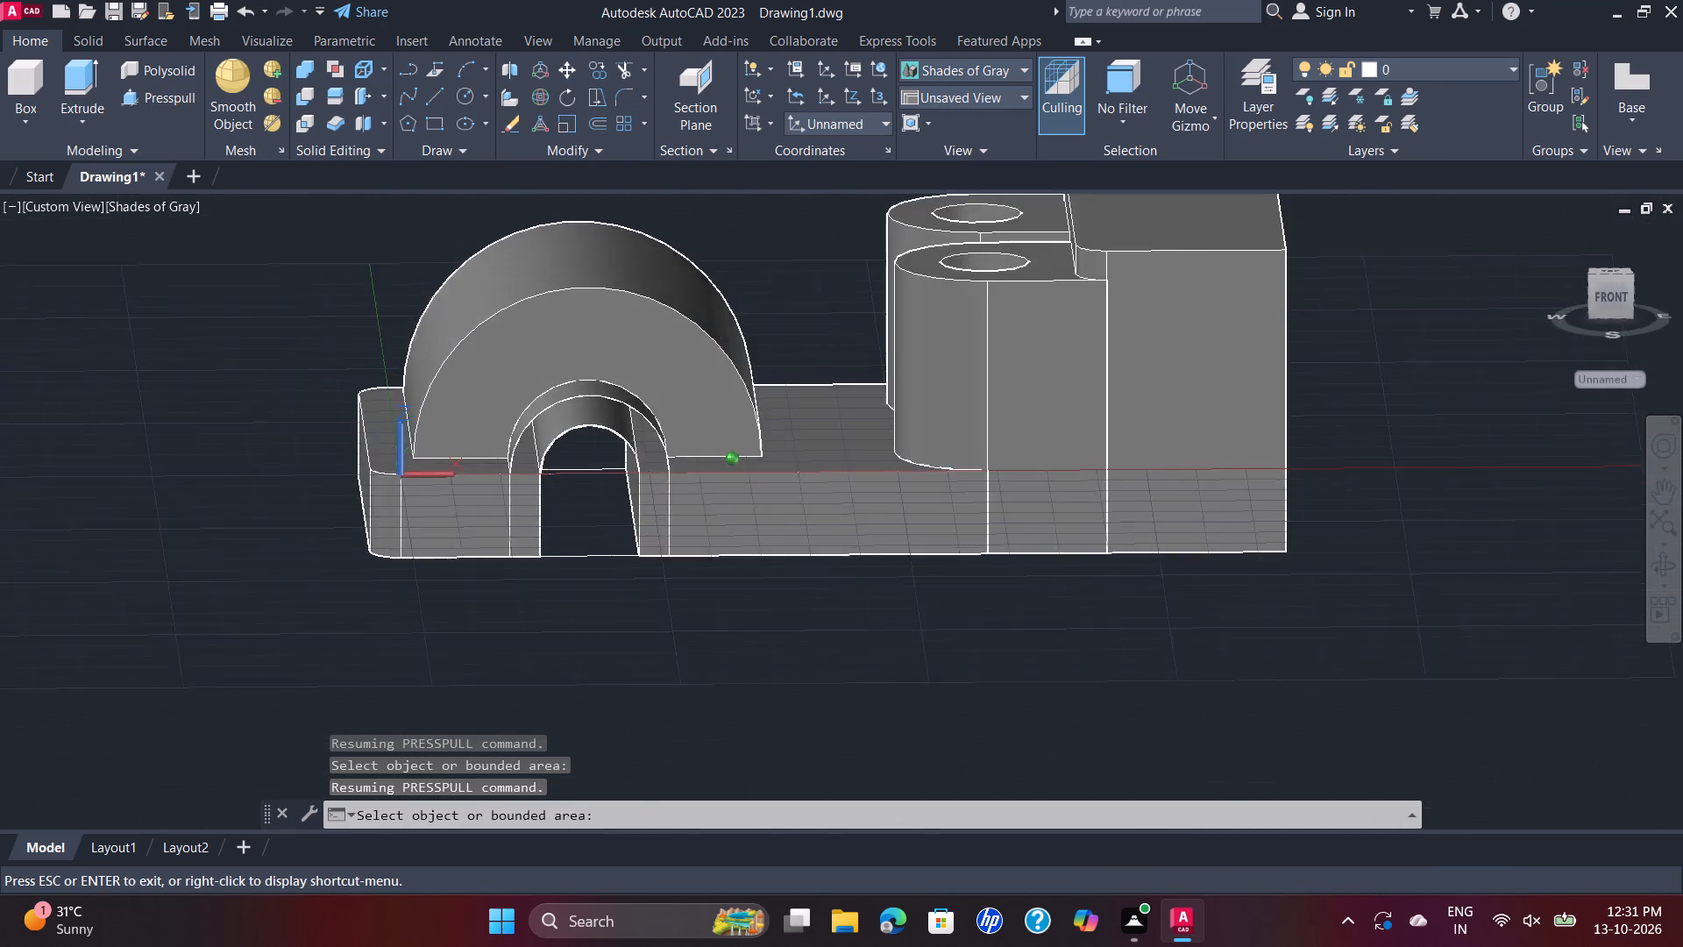
pyautogui.keyDown('shift'); pyautogui.moveTo(826, 486); pyautogui.dragTo(835, 492, button='middle'); pyautogui.keyUp('shift')
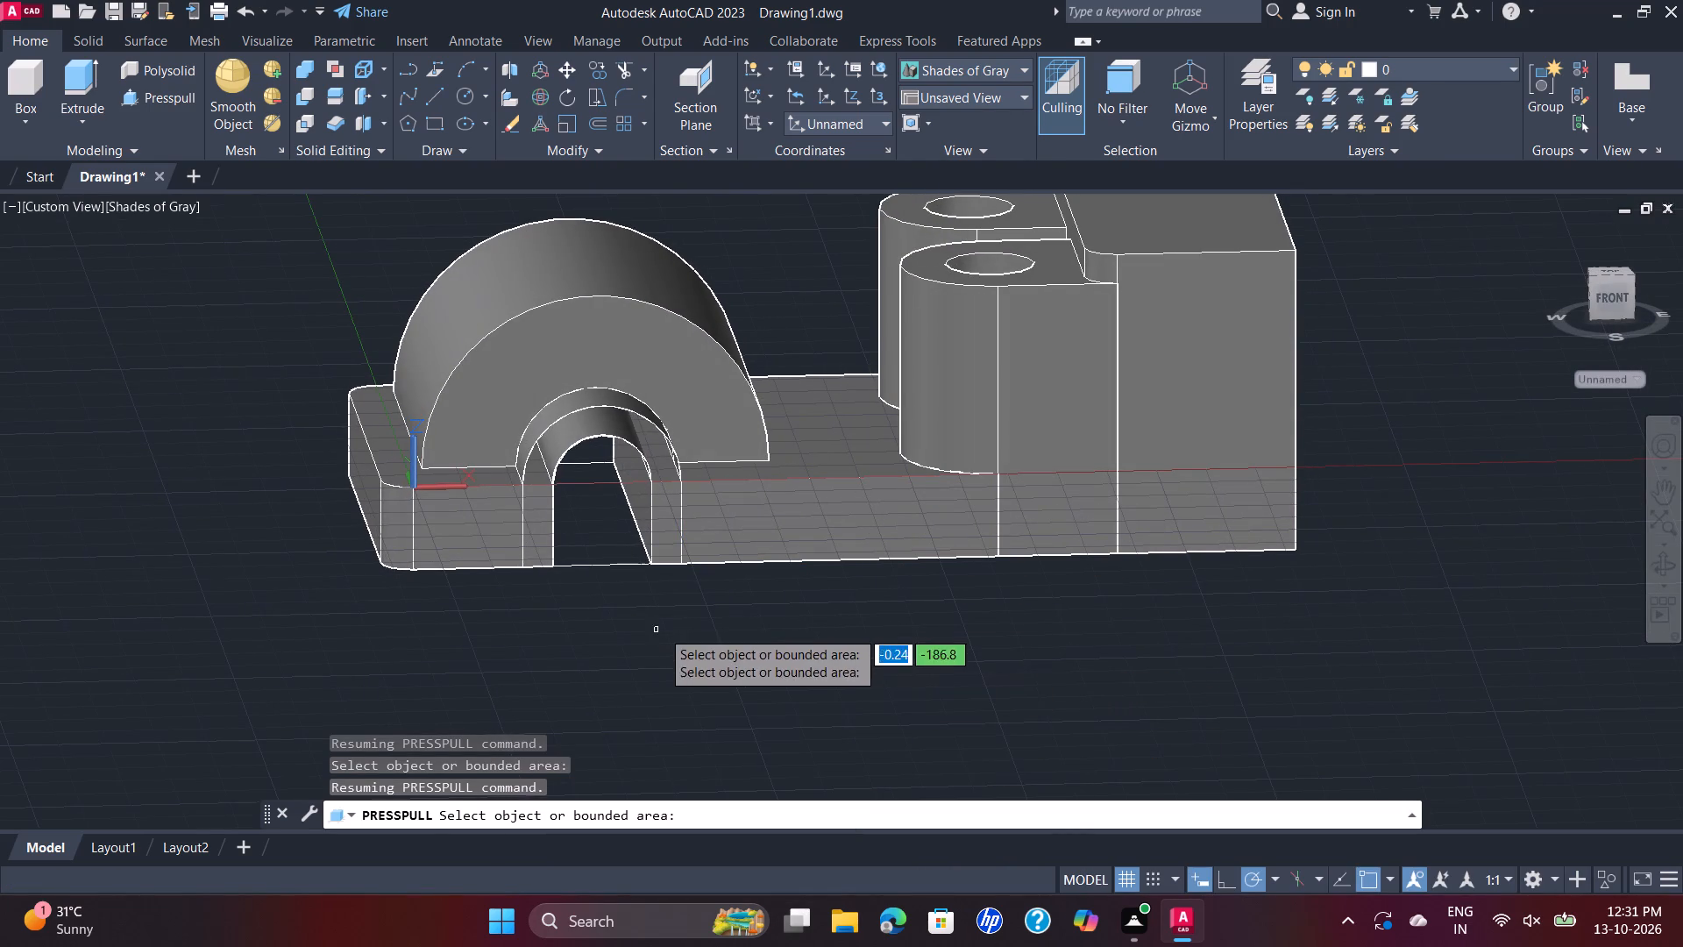
pyautogui.press('Escape')
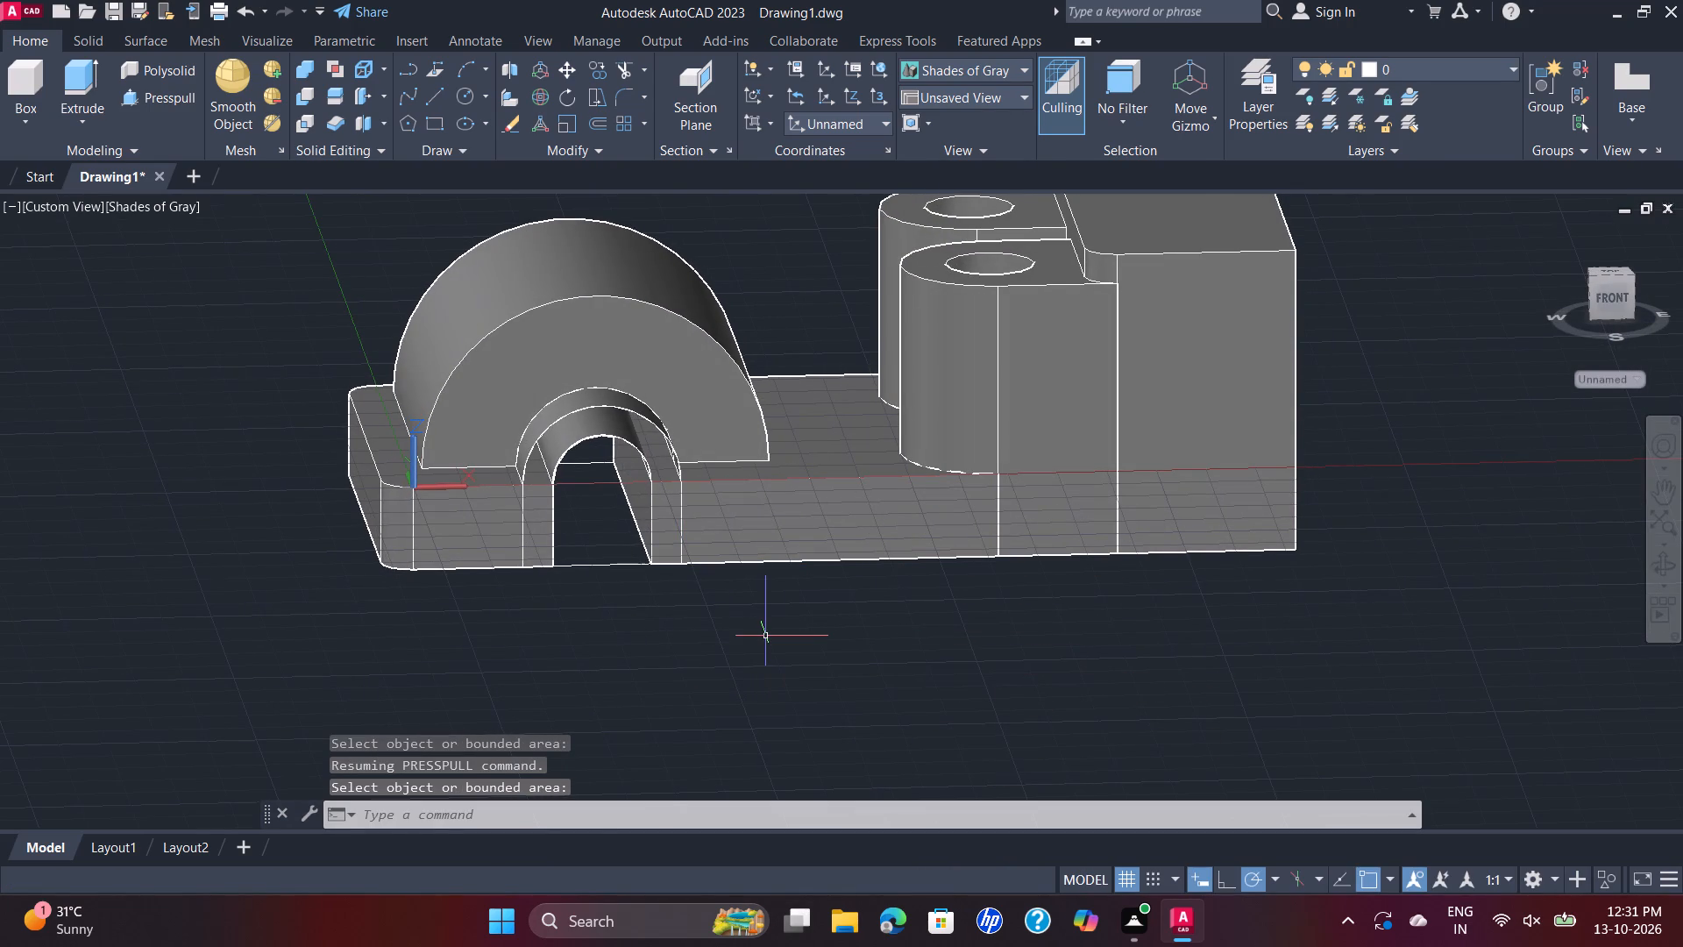
# Undo the recent edits back through the arch presspulls, restoring the solid half-round with its protruding 27 mm radius boss.
pyautogui.hotkey('ctrl', 'z')
pyautogui.scroll(-2, 766, 635)
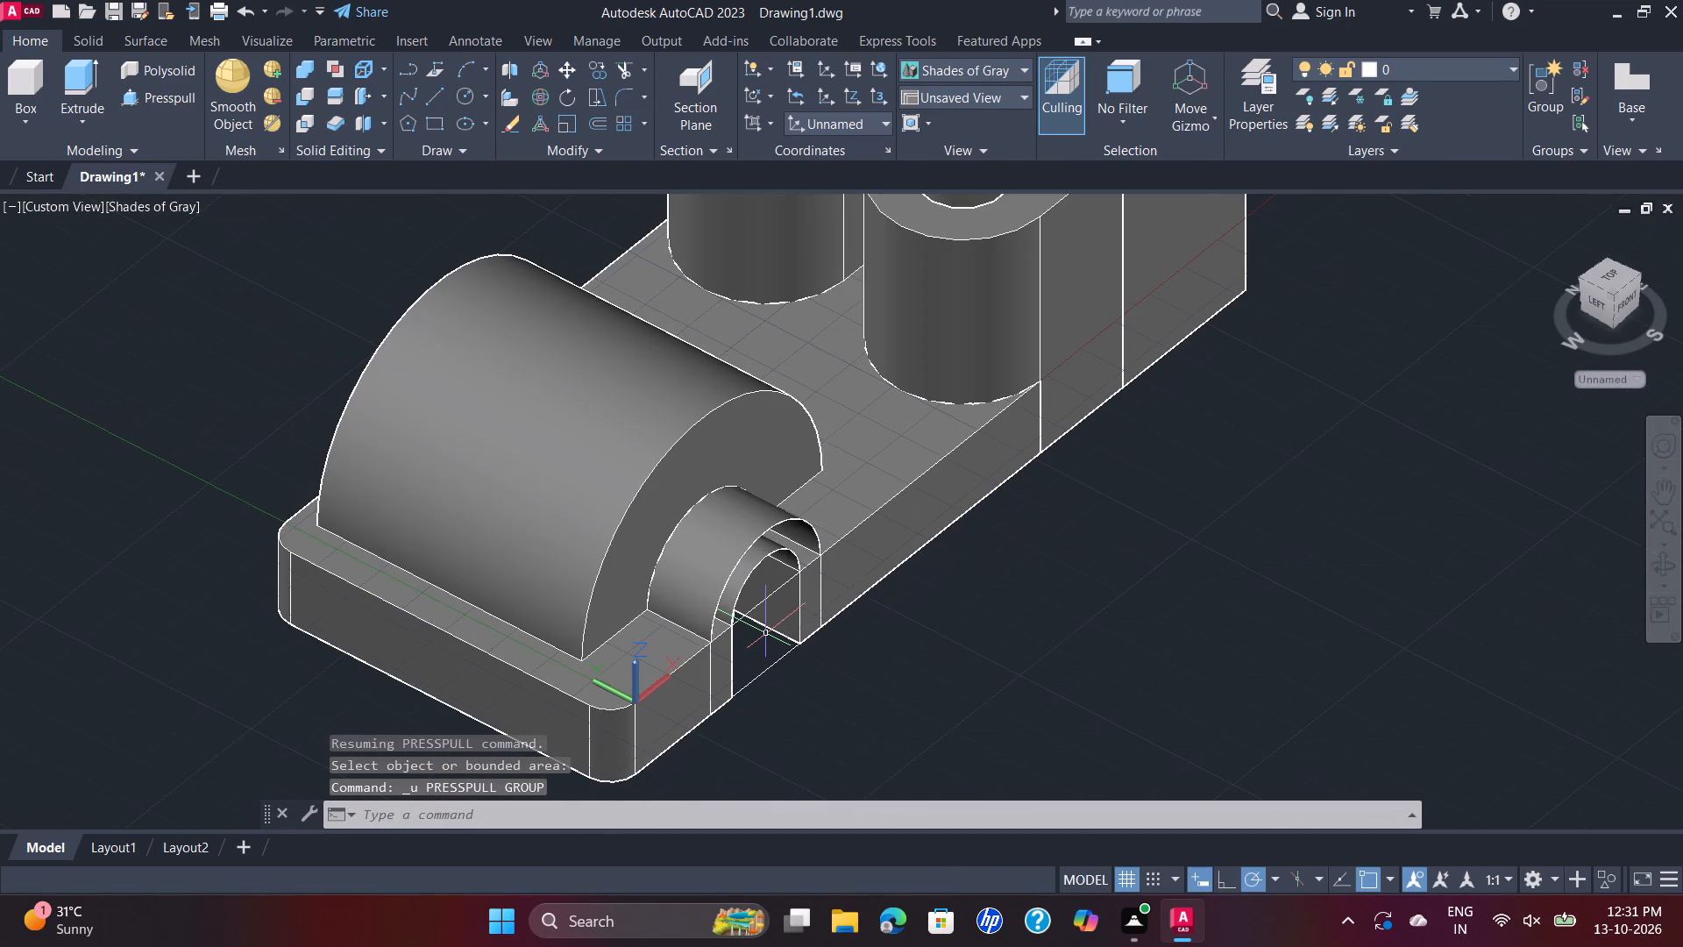
pyautogui.hotkey('ctrl', 'z')
pyautogui.hotkey('ctrl', 'z')
pyautogui.hotkey('ctrl', 'z')
pyautogui.hotkey('ctrl', 'z')
pyautogui.hotkey('ctrl', 'z')
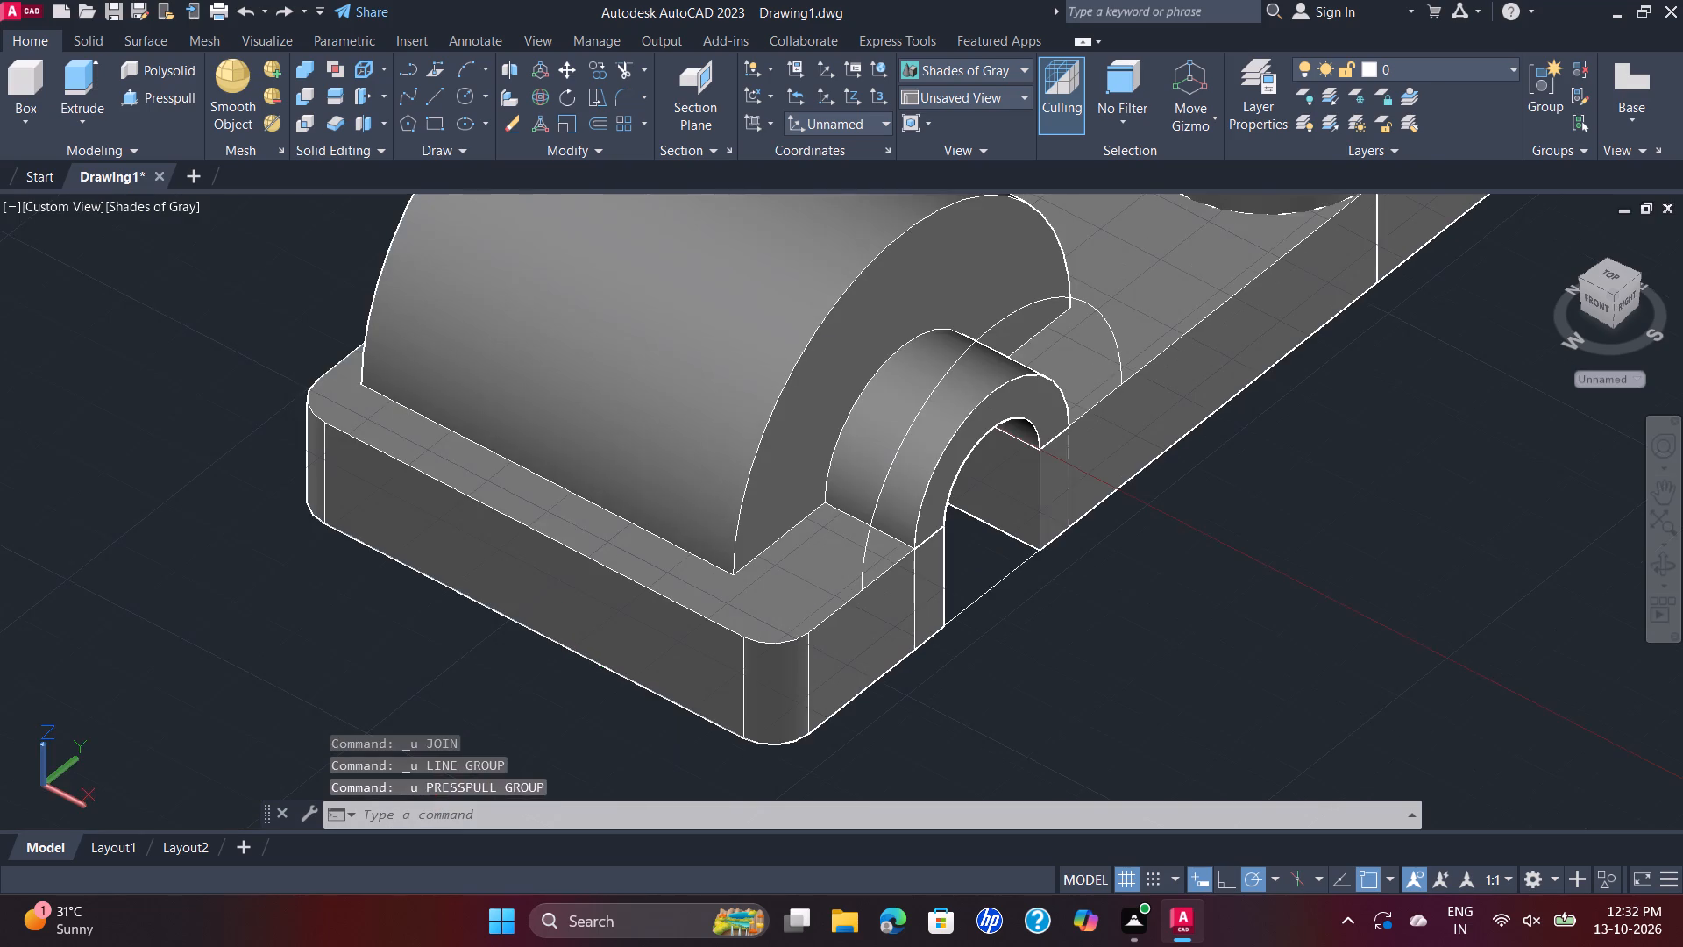
pyautogui.hotkey('ctrl', 'z')
pyautogui.hotkey('ctrl', 'z')
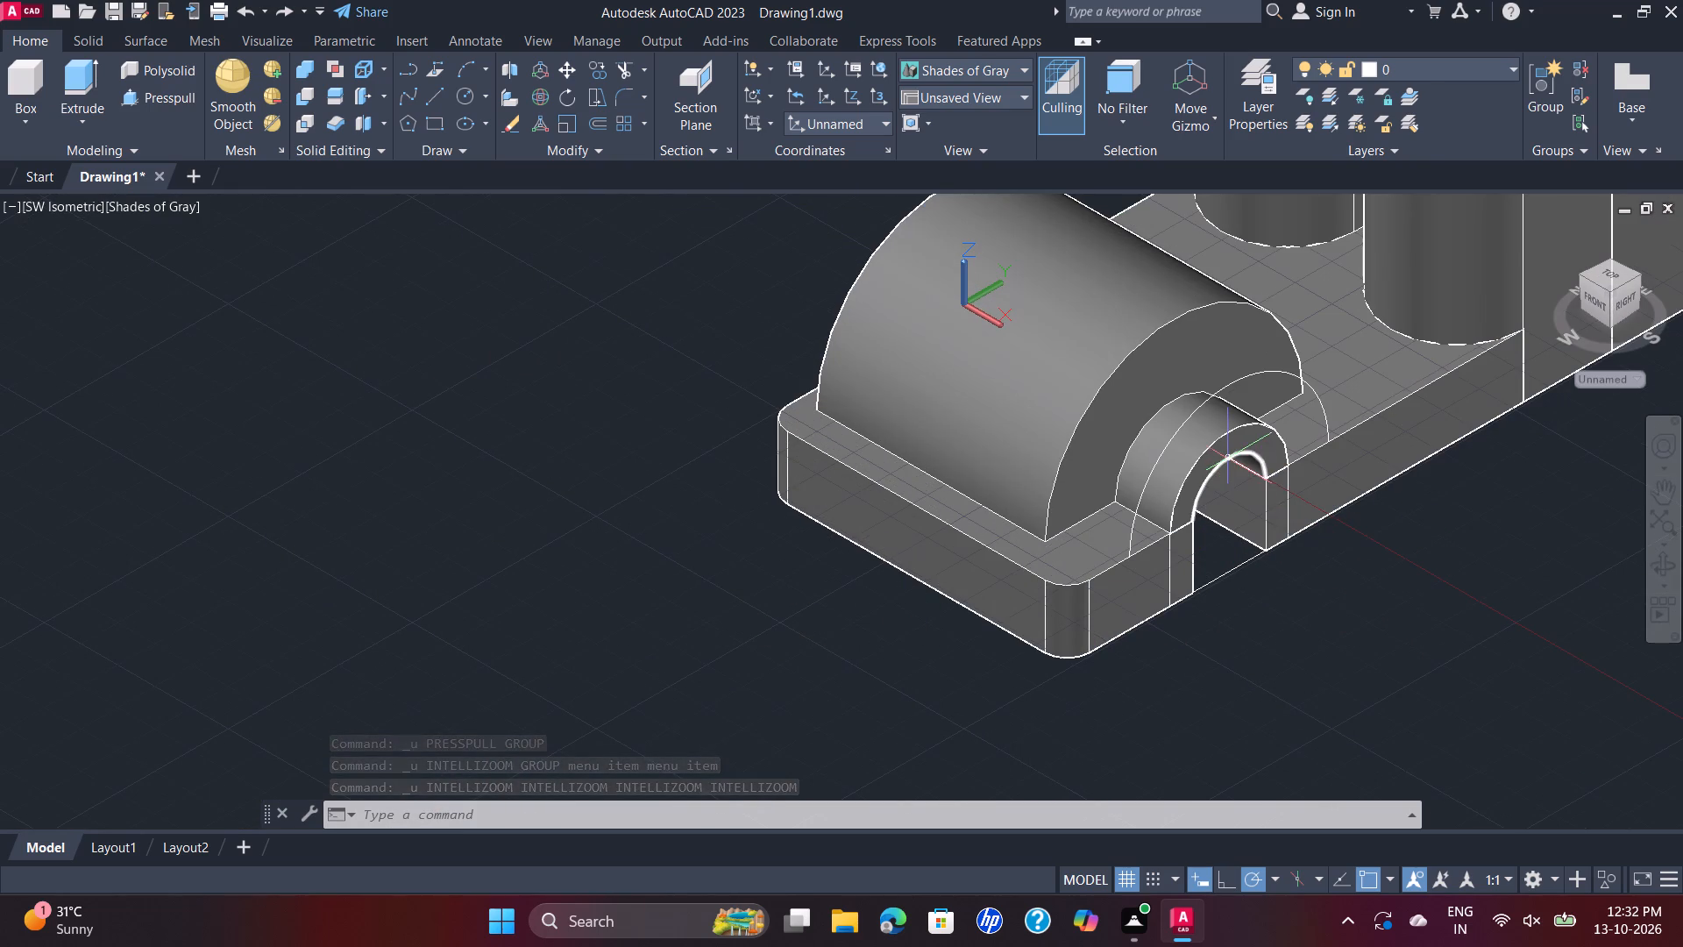
pyautogui.hotkey('ctrl', 'z')
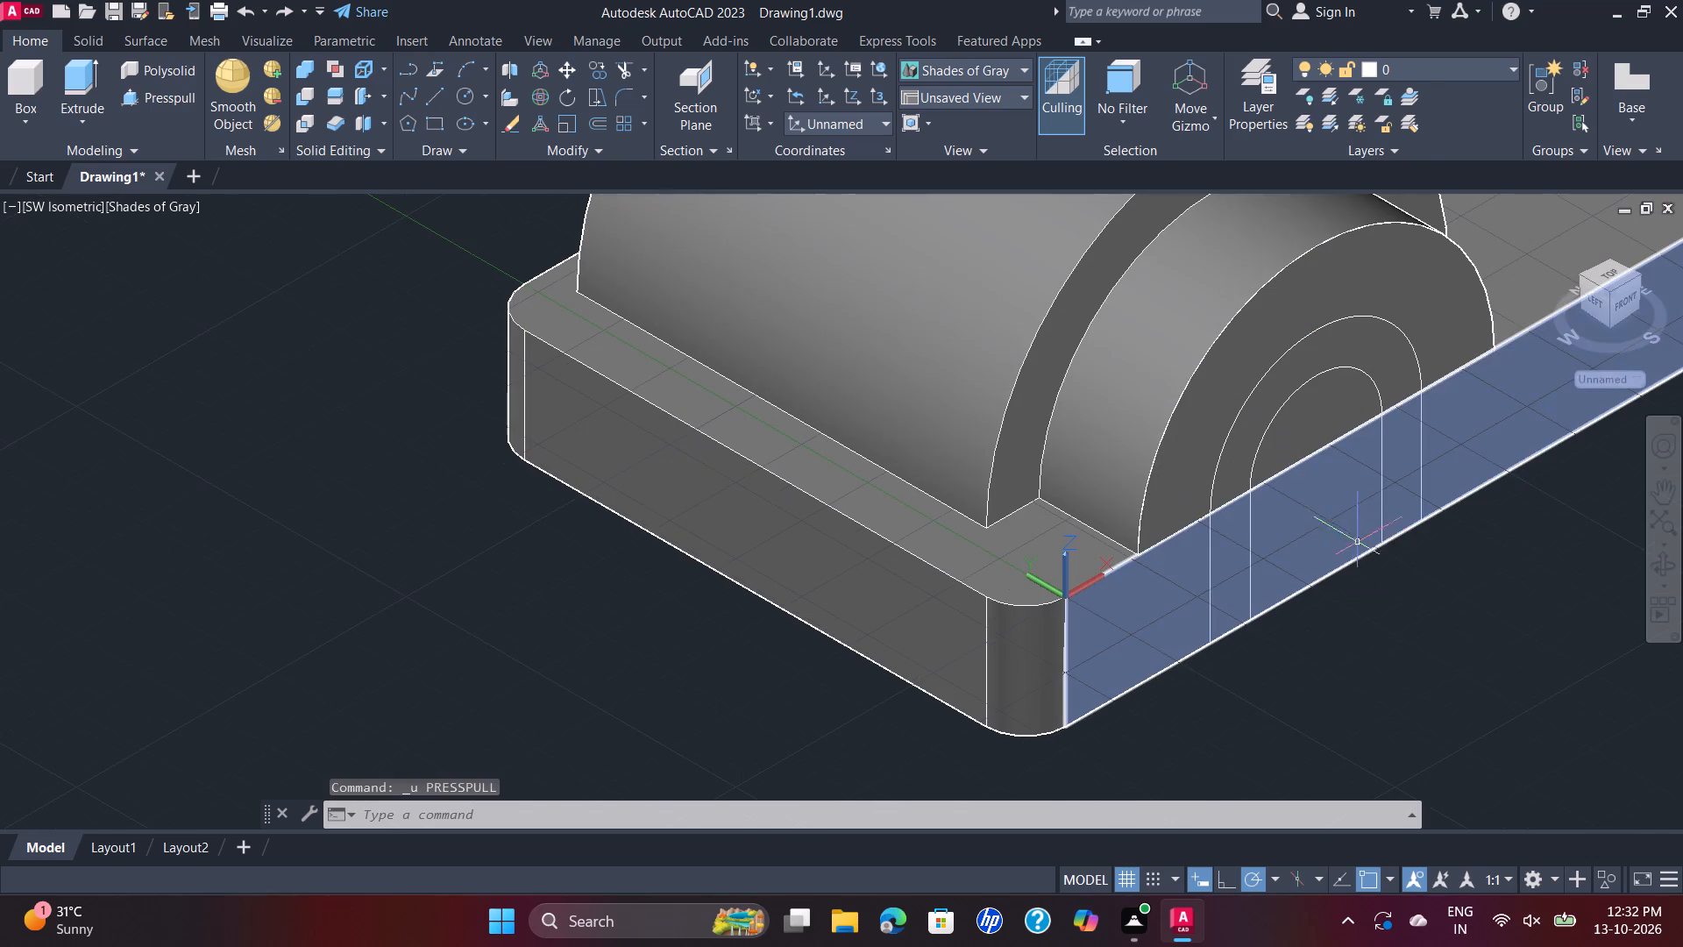
pyautogui.scroll(-2, 1517, 644)
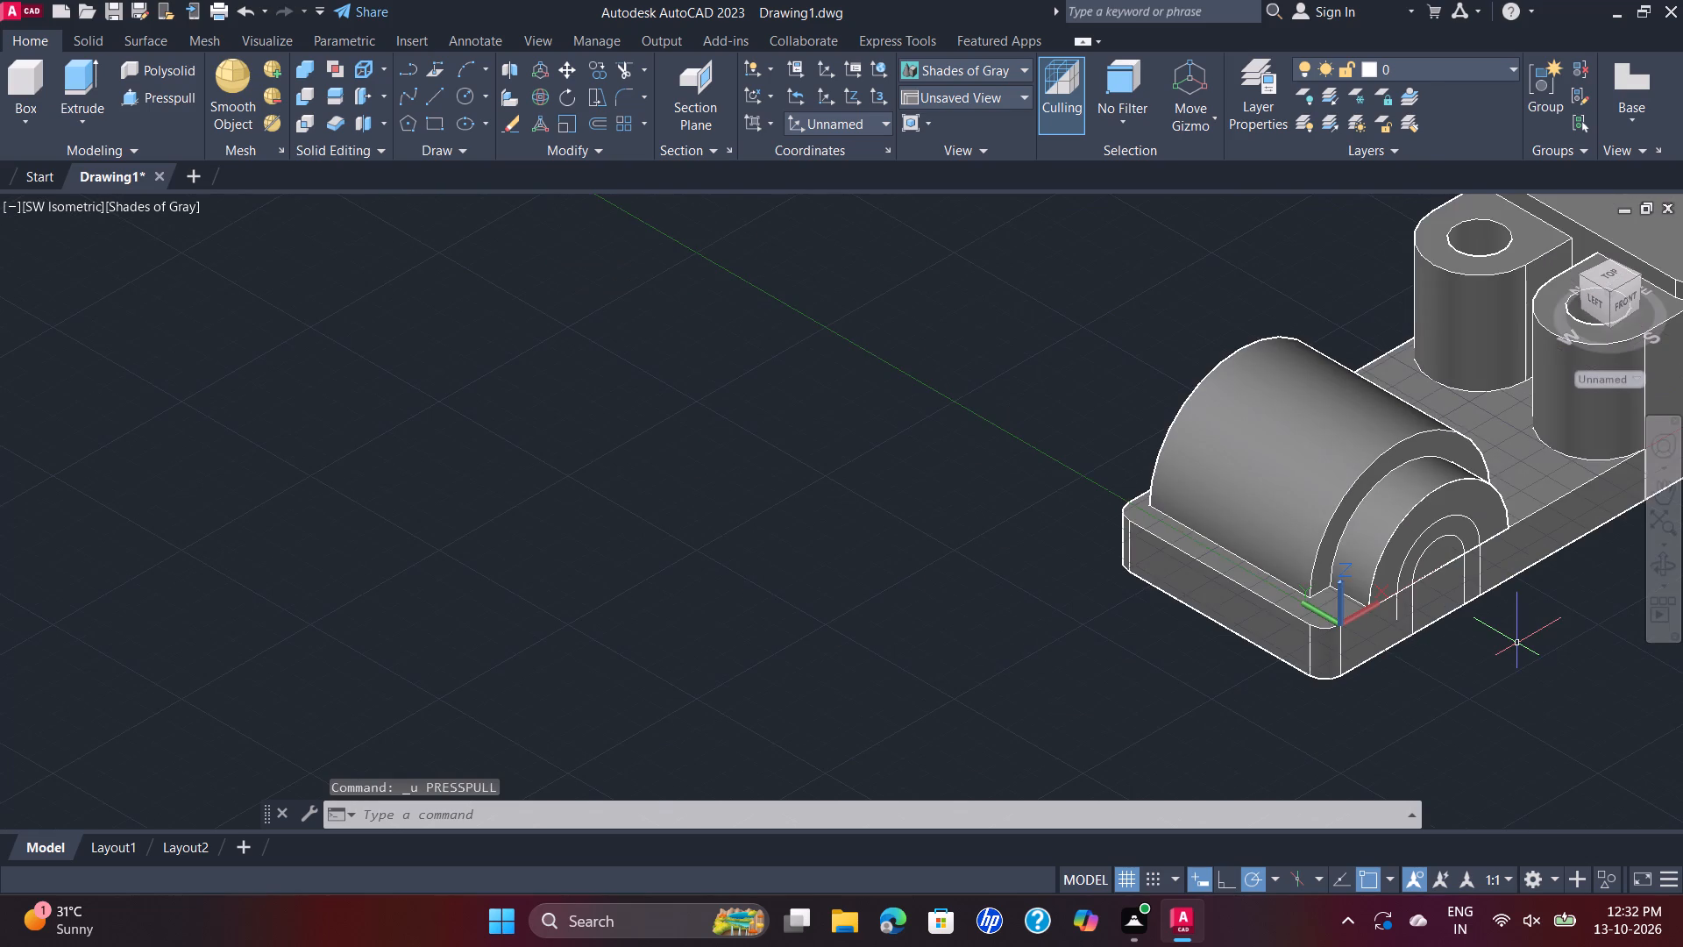
pyautogui.scroll(1, 1517, 644)
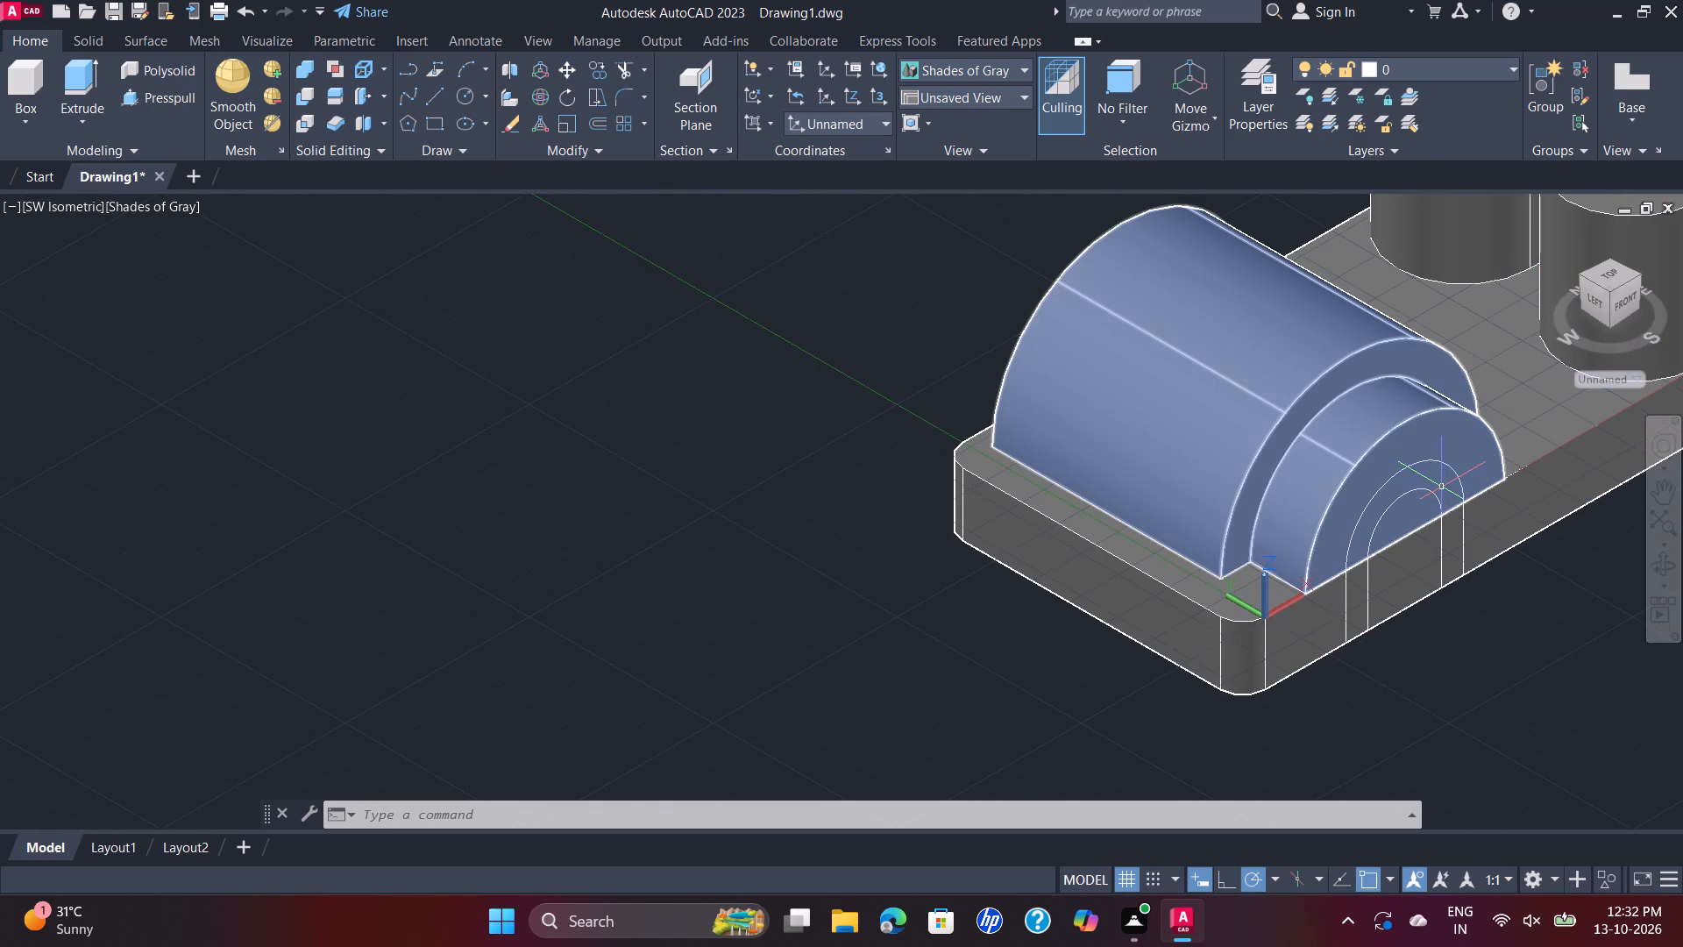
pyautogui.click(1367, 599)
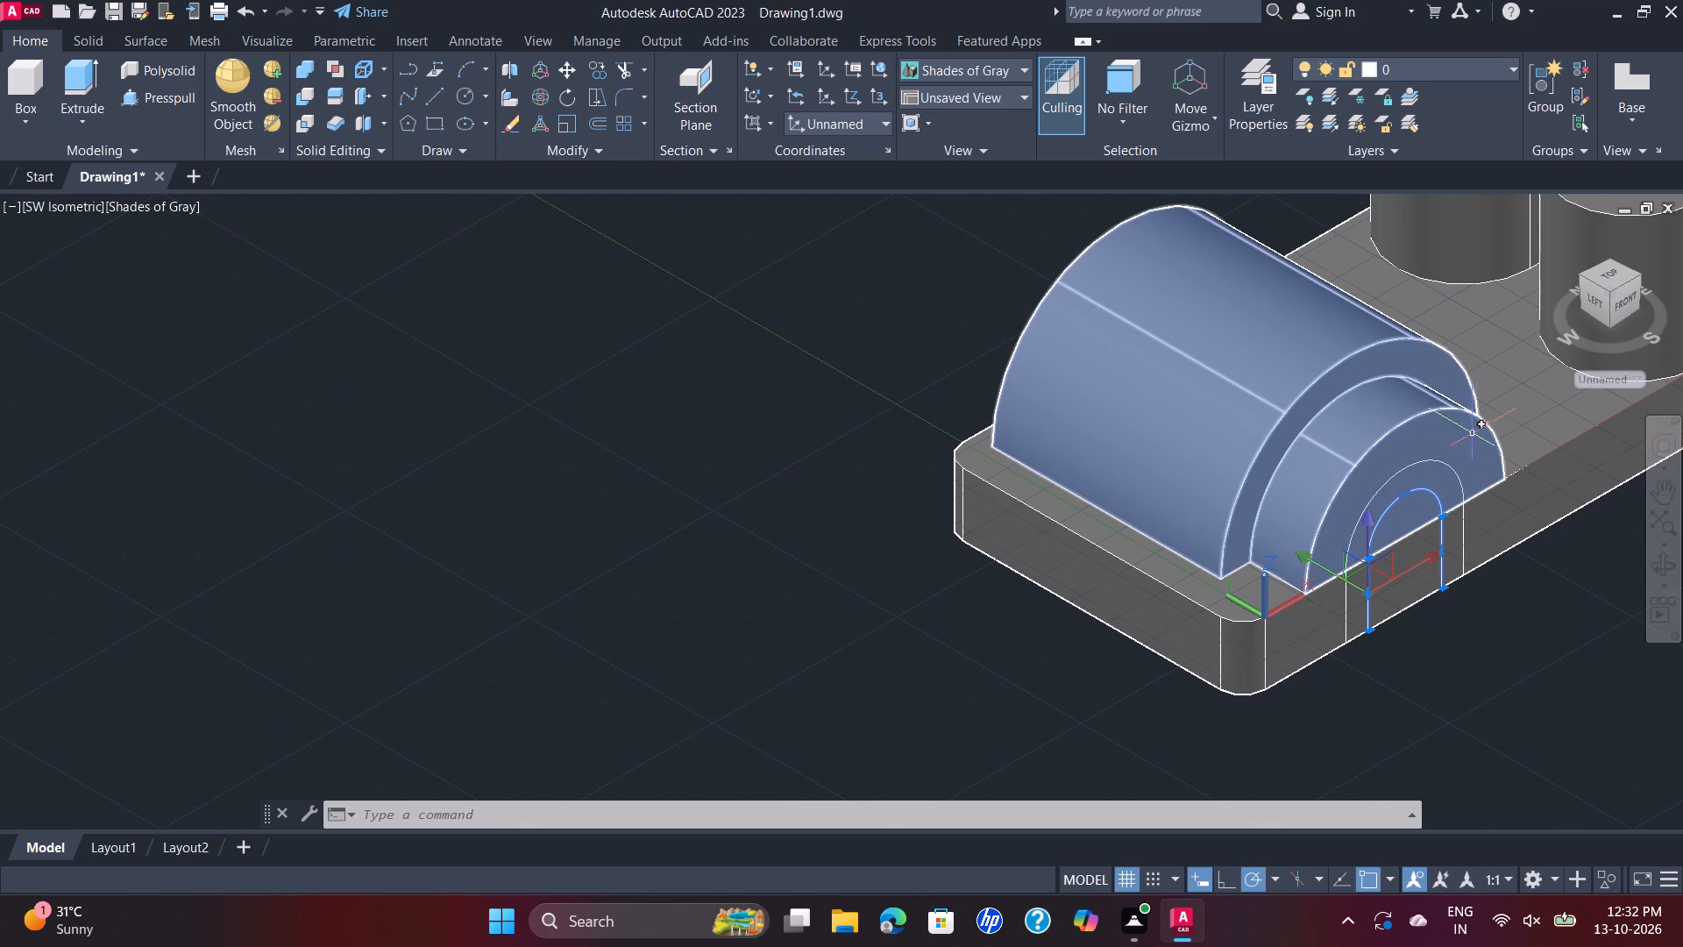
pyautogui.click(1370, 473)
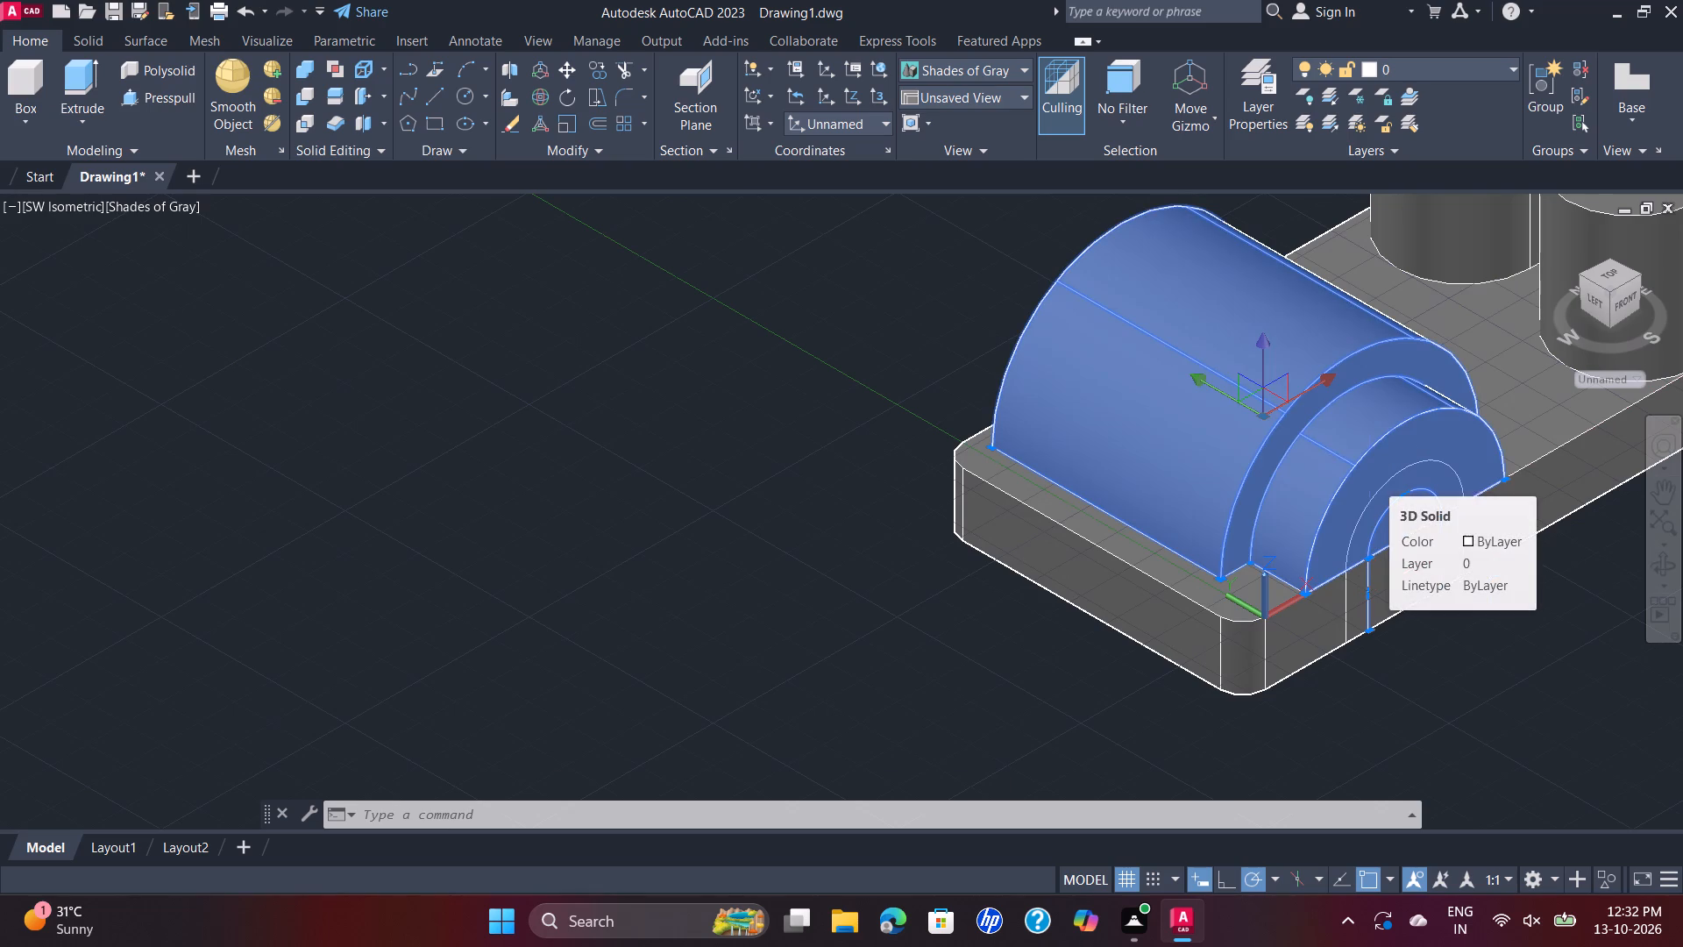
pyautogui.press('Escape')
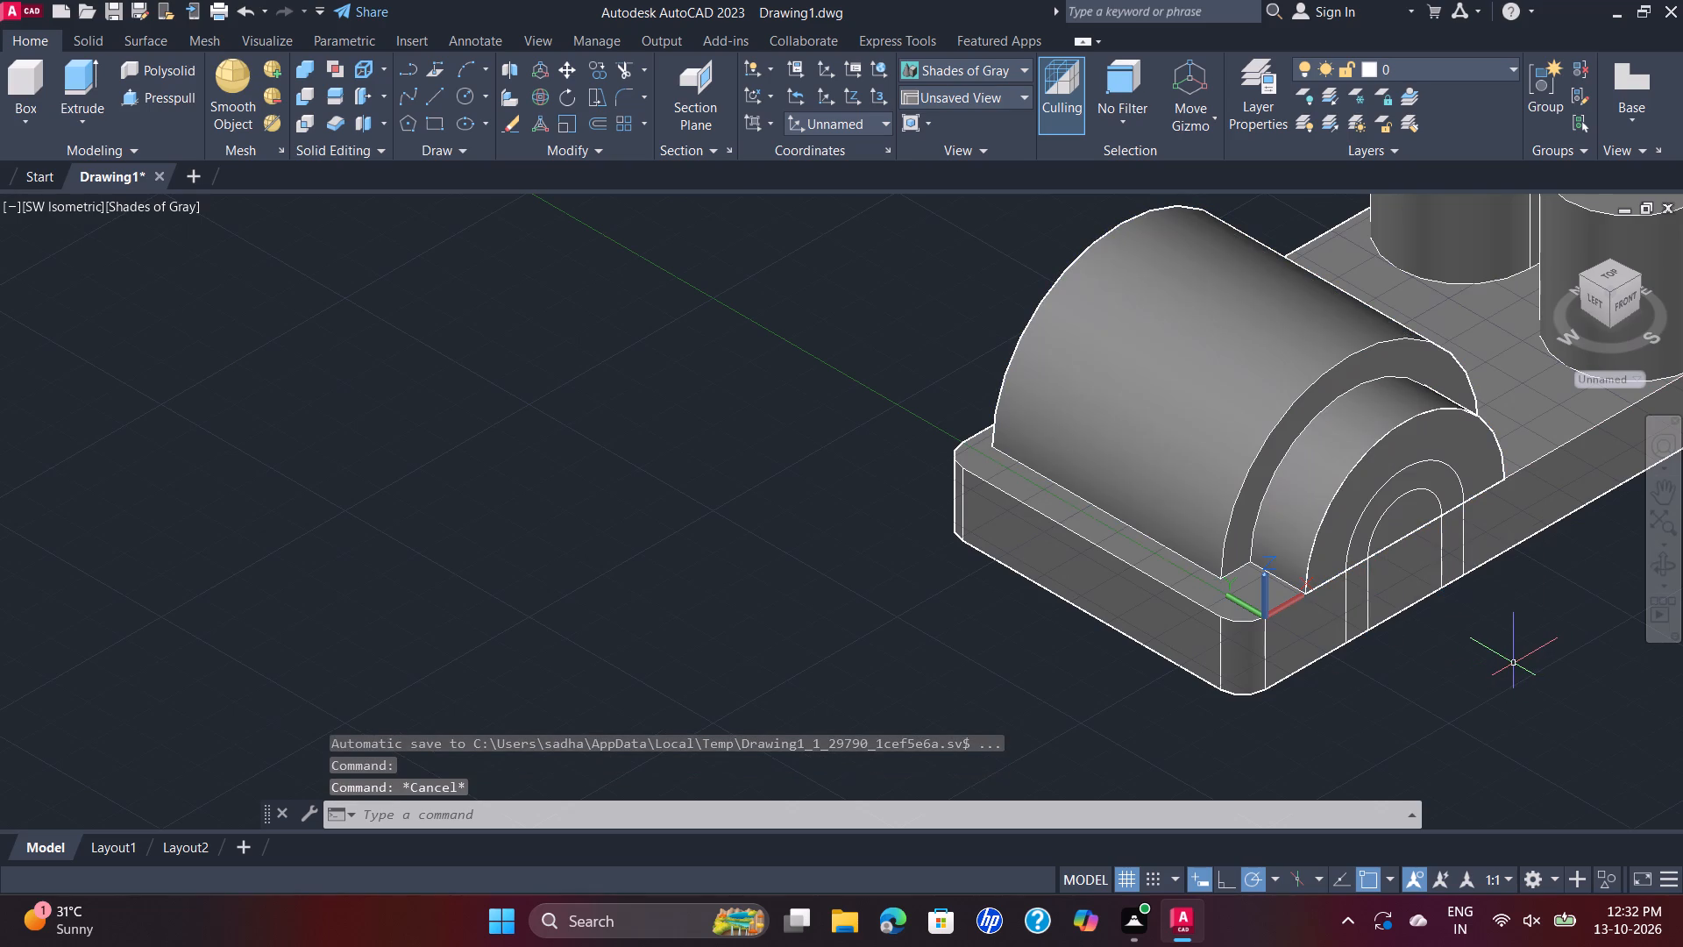
# Examine the half-round and its 27 mm radius boss from the left and front of the bracket.
pyautogui.keyDown('shift'); pyautogui.moveTo(1457, 744); pyautogui.dragTo(1640, 688, button='middle'); pyautogui.keyUp('shift')
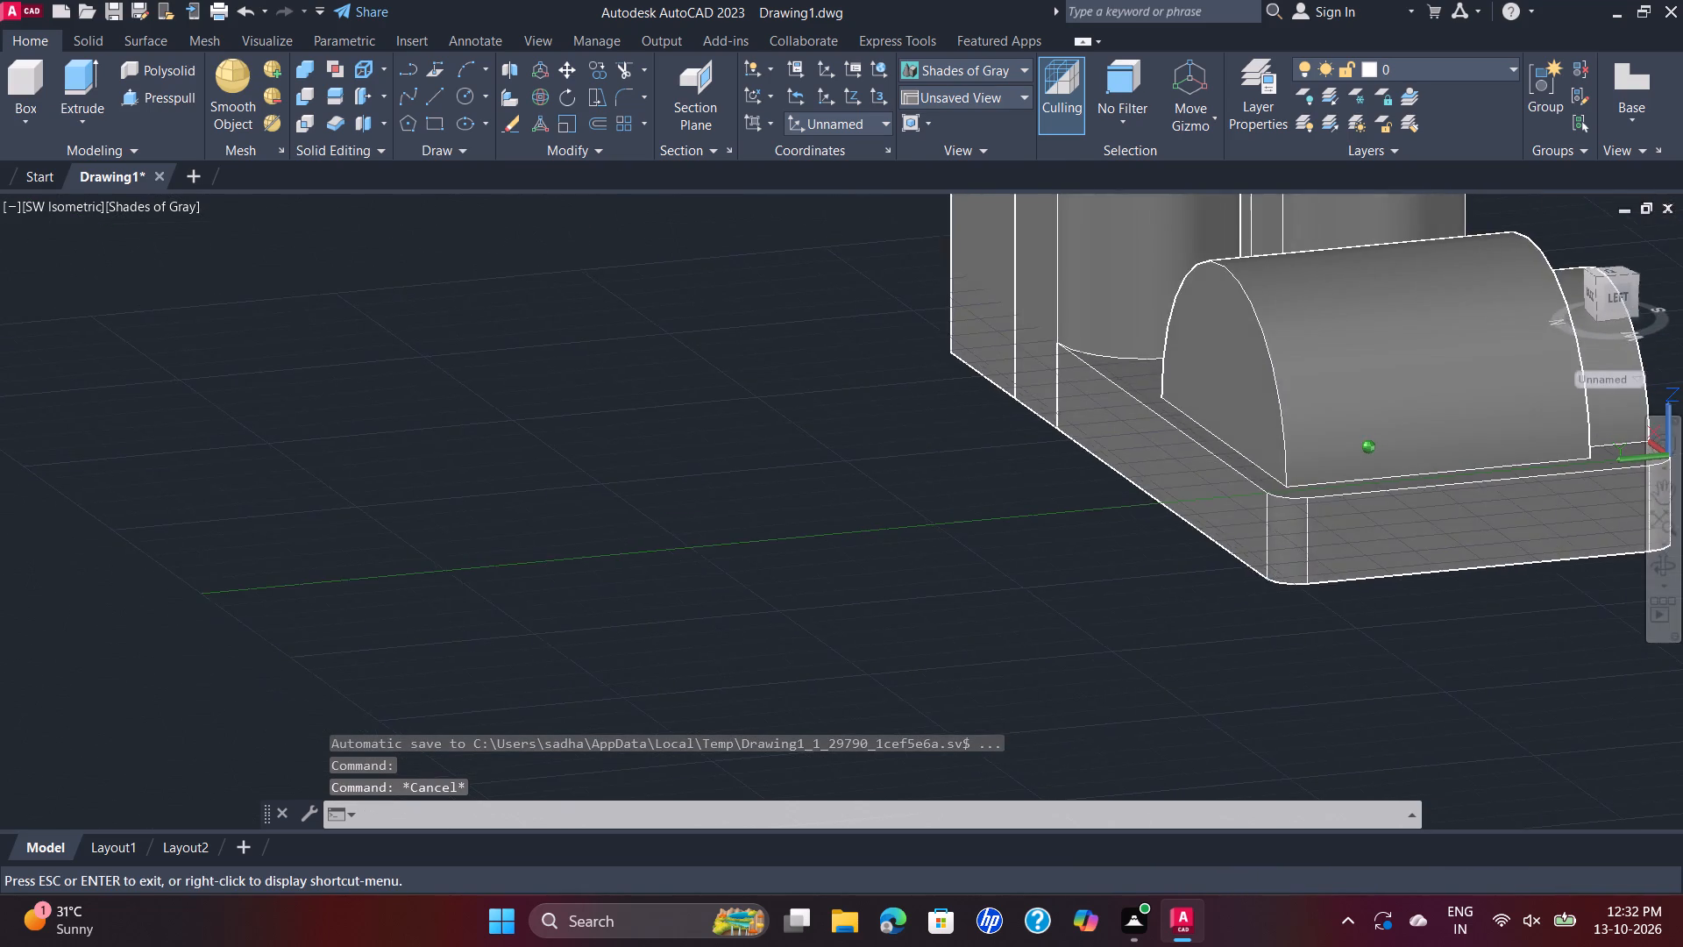
pyautogui.keyDown('shift'); pyautogui.moveTo(1640, 688); pyautogui.dragTo(1608, 681, button='middle'); pyautogui.keyUp('shift')
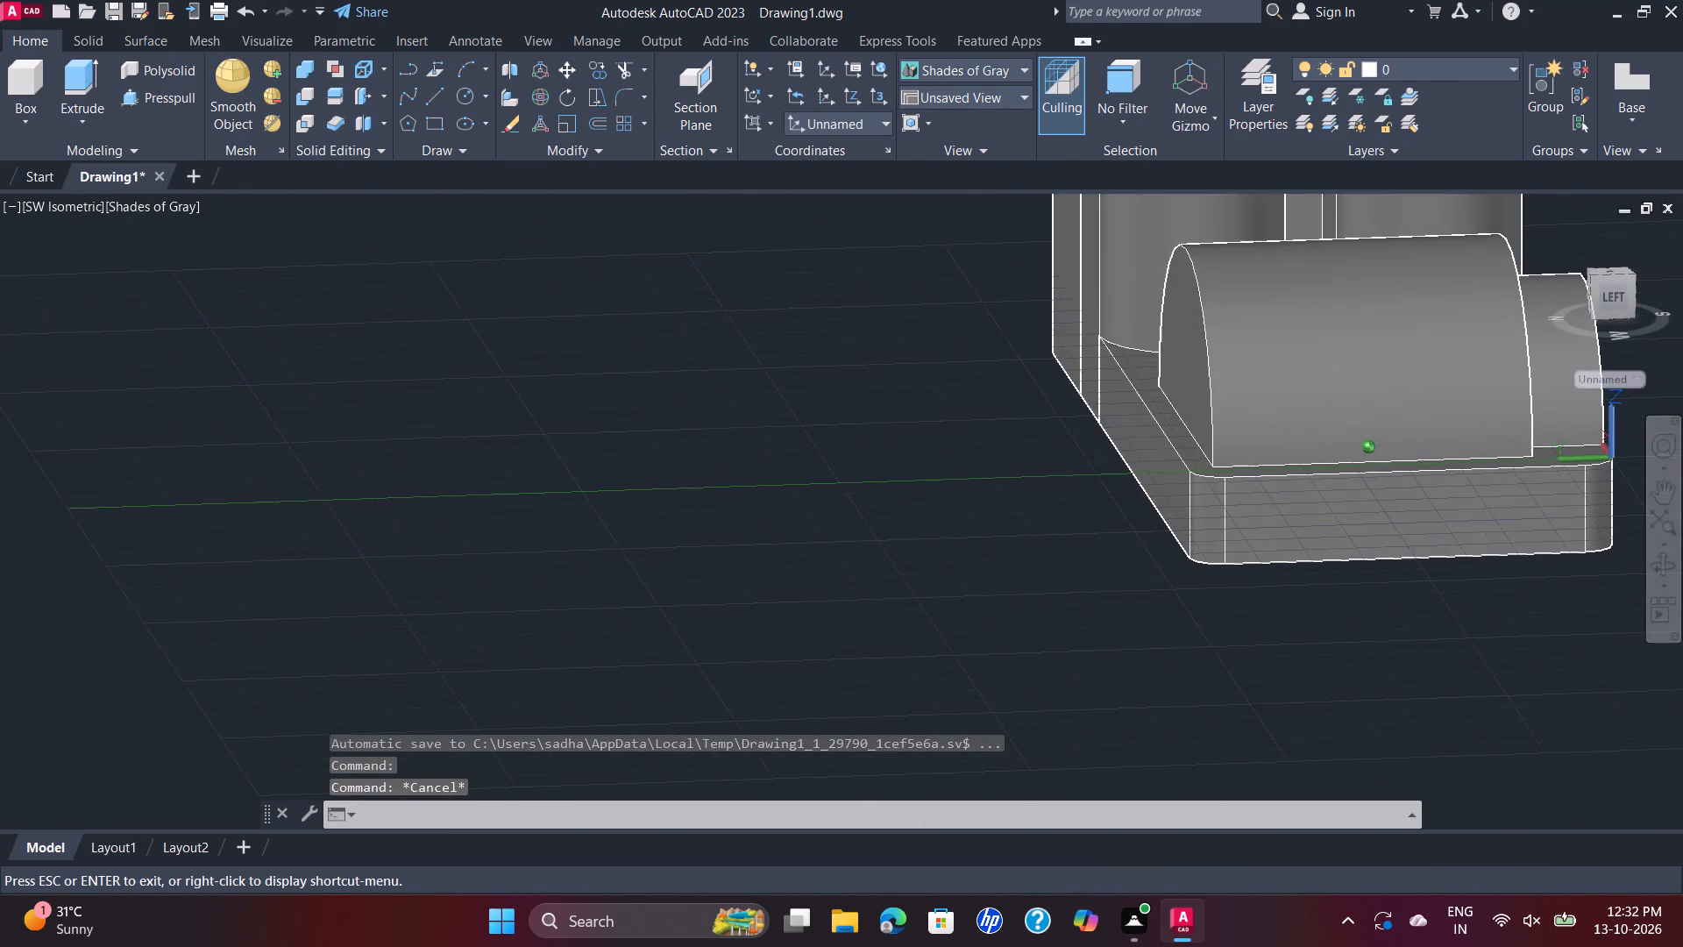
pyautogui.keyDown('shift'); pyautogui.moveTo(1608, 681); pyautogui.dragTo(1430, 706, button='middle'); pyautogui.keyUp('shift')
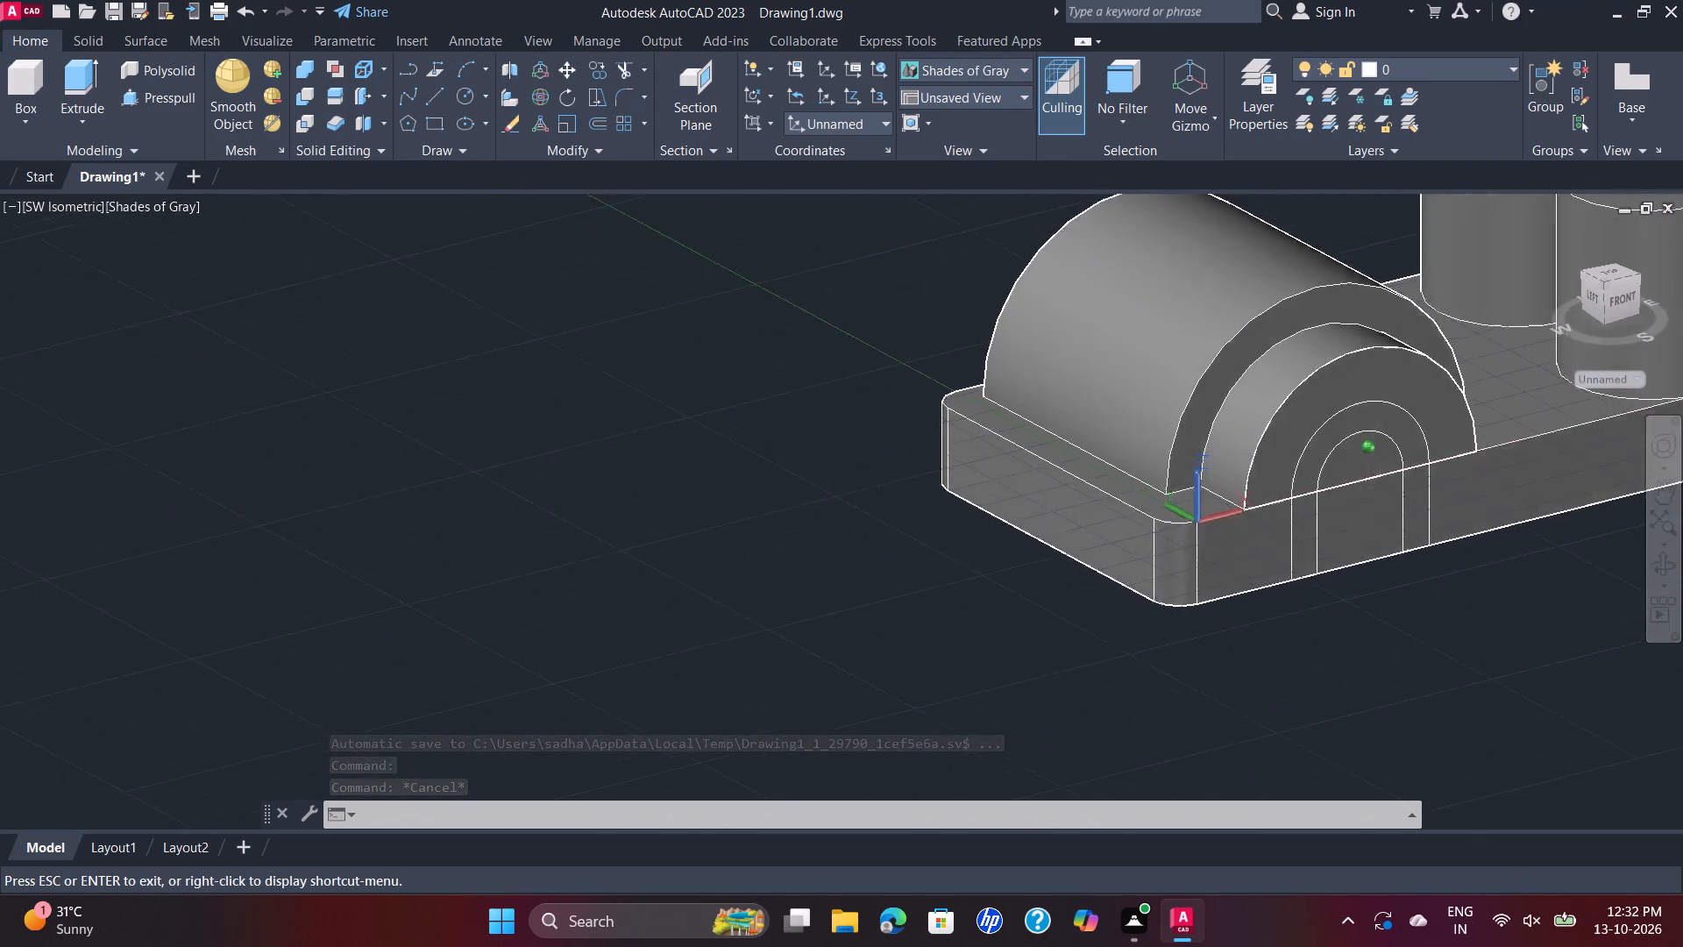
pyautogui.keyDown('shift'); pyautogui.moveTo(1430, 706); pyautogui.dragTo(1294, 713, button='middle'); pyautogui.keyUp('shift')
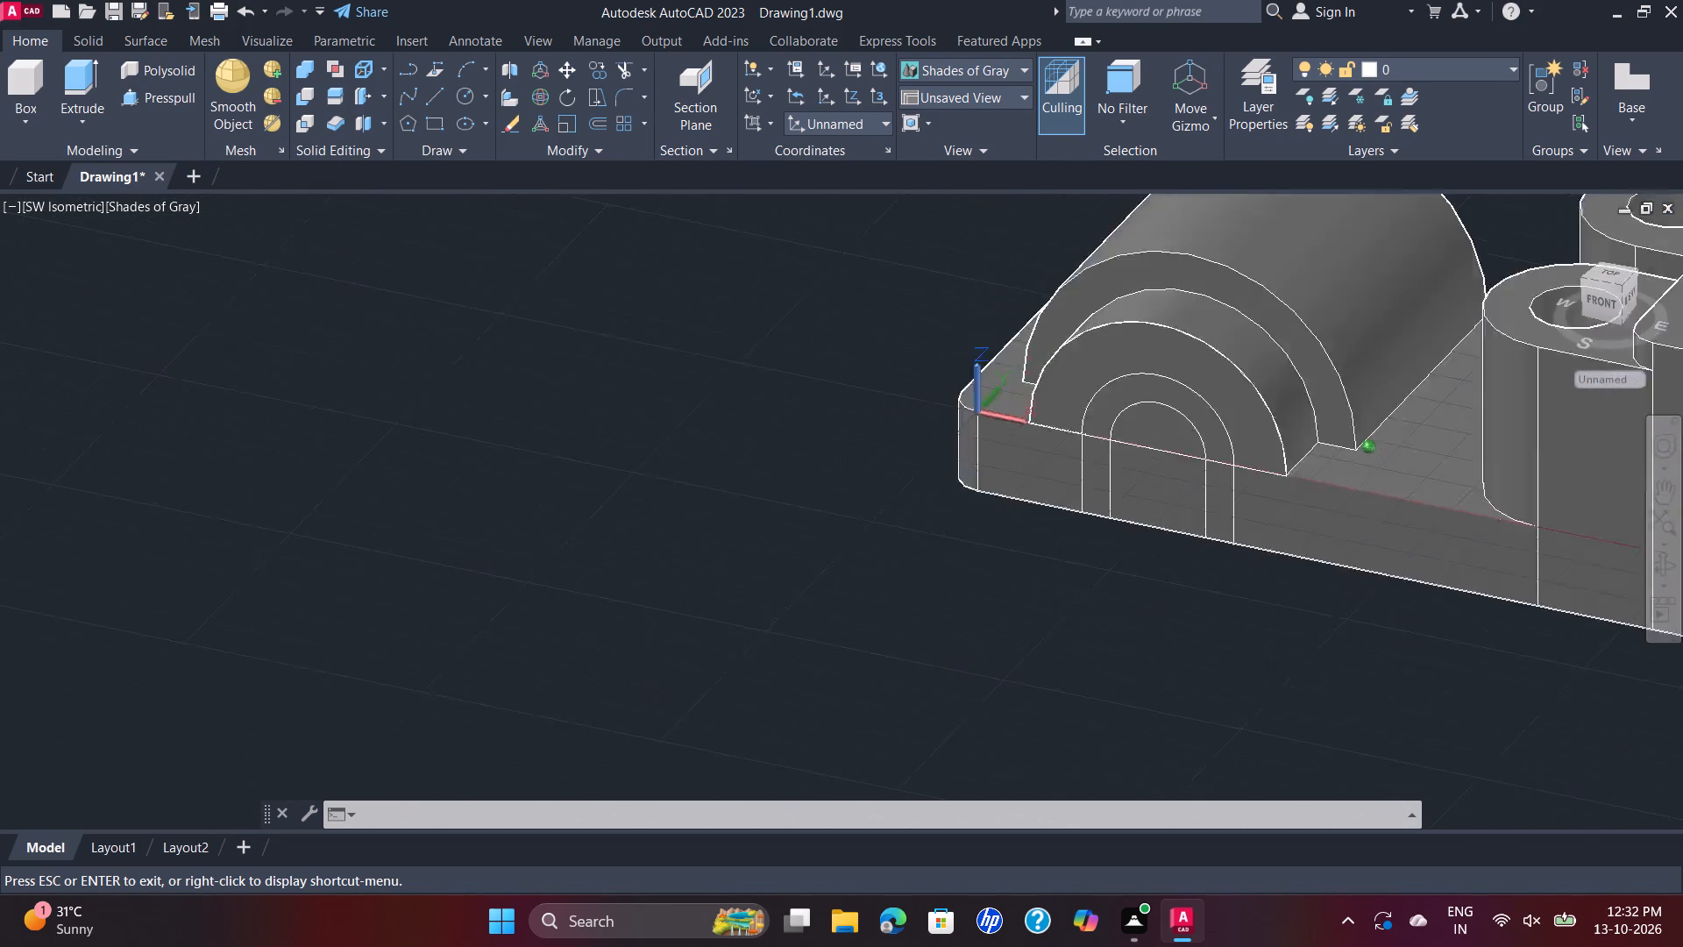
pyautogui.keyDown('shift'); pyautogui.moveTo(1294, 713); pyautogui.dragTo(1346, 686, button='middle'); pyautogui.keyUp('shift')
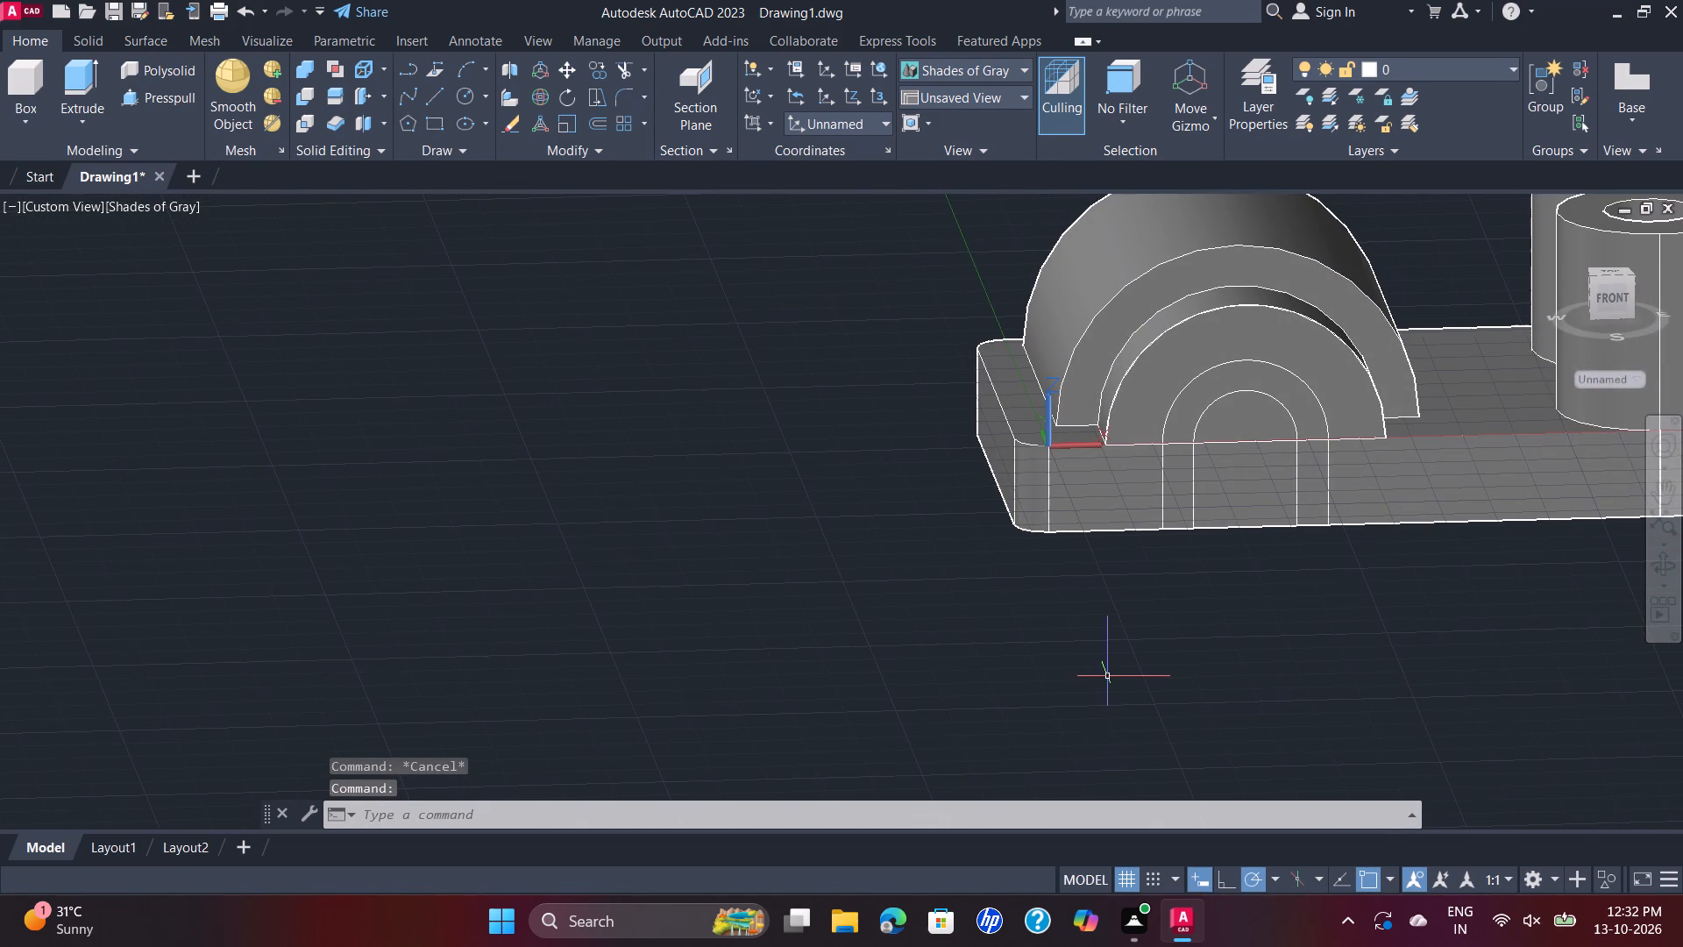
pyautogui.hotkey('ctrl', 'z')
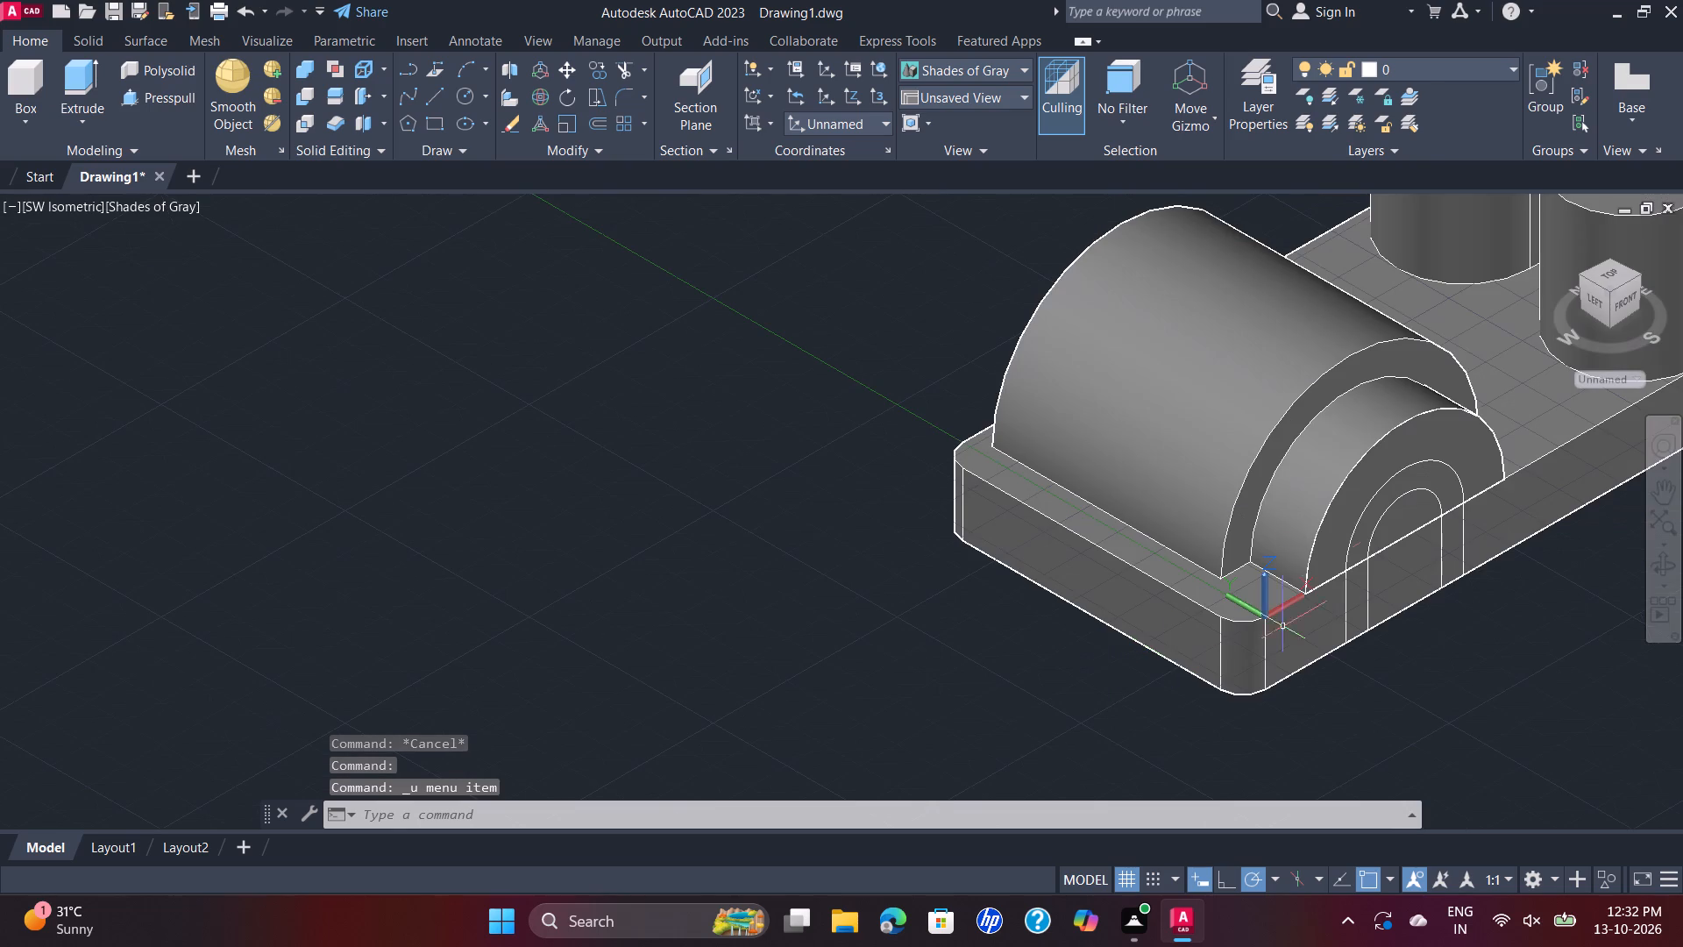
pyautogui.scroll(-2, 1432, 528)
pyautogui.scroll(3, 1545, 530)
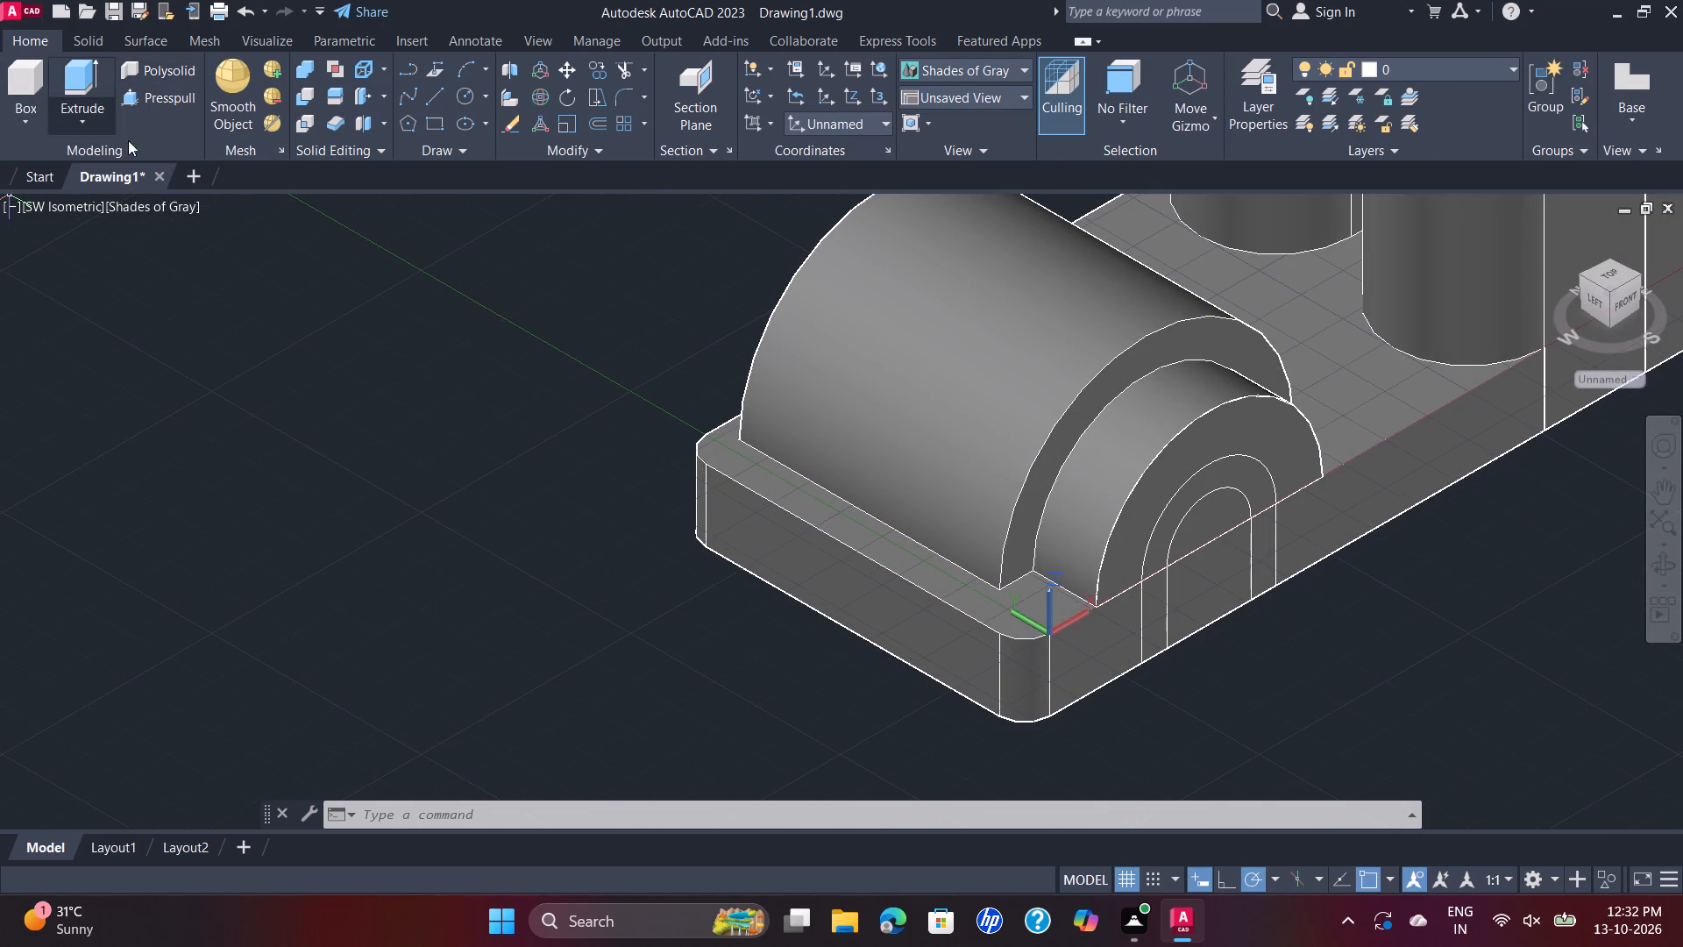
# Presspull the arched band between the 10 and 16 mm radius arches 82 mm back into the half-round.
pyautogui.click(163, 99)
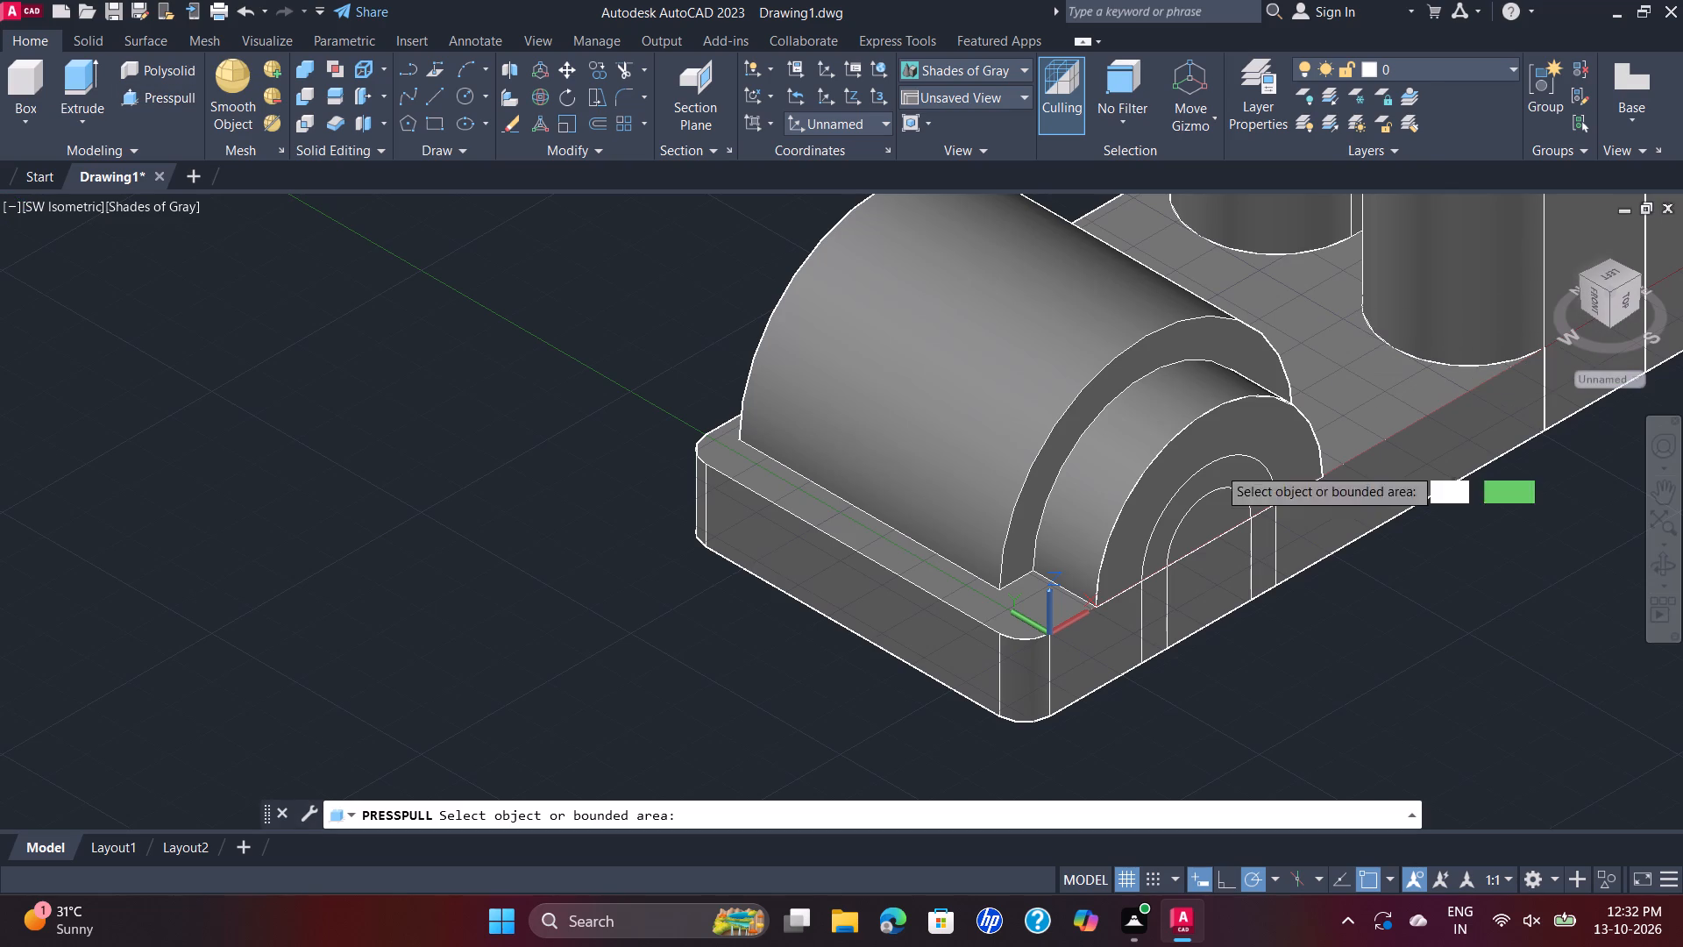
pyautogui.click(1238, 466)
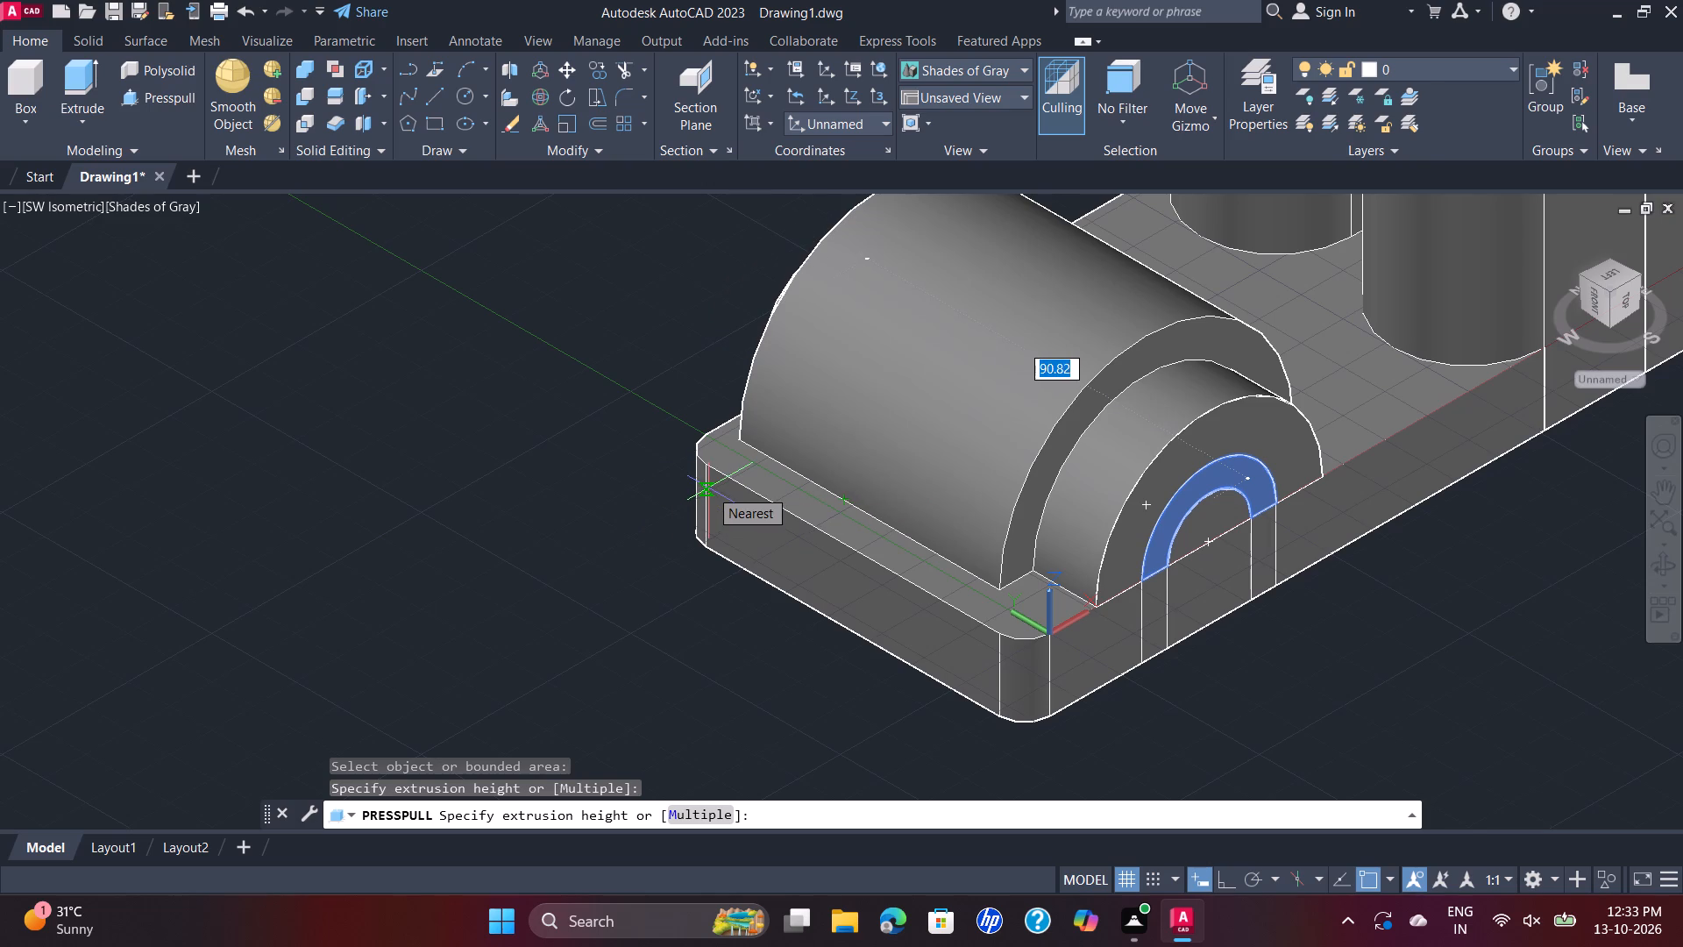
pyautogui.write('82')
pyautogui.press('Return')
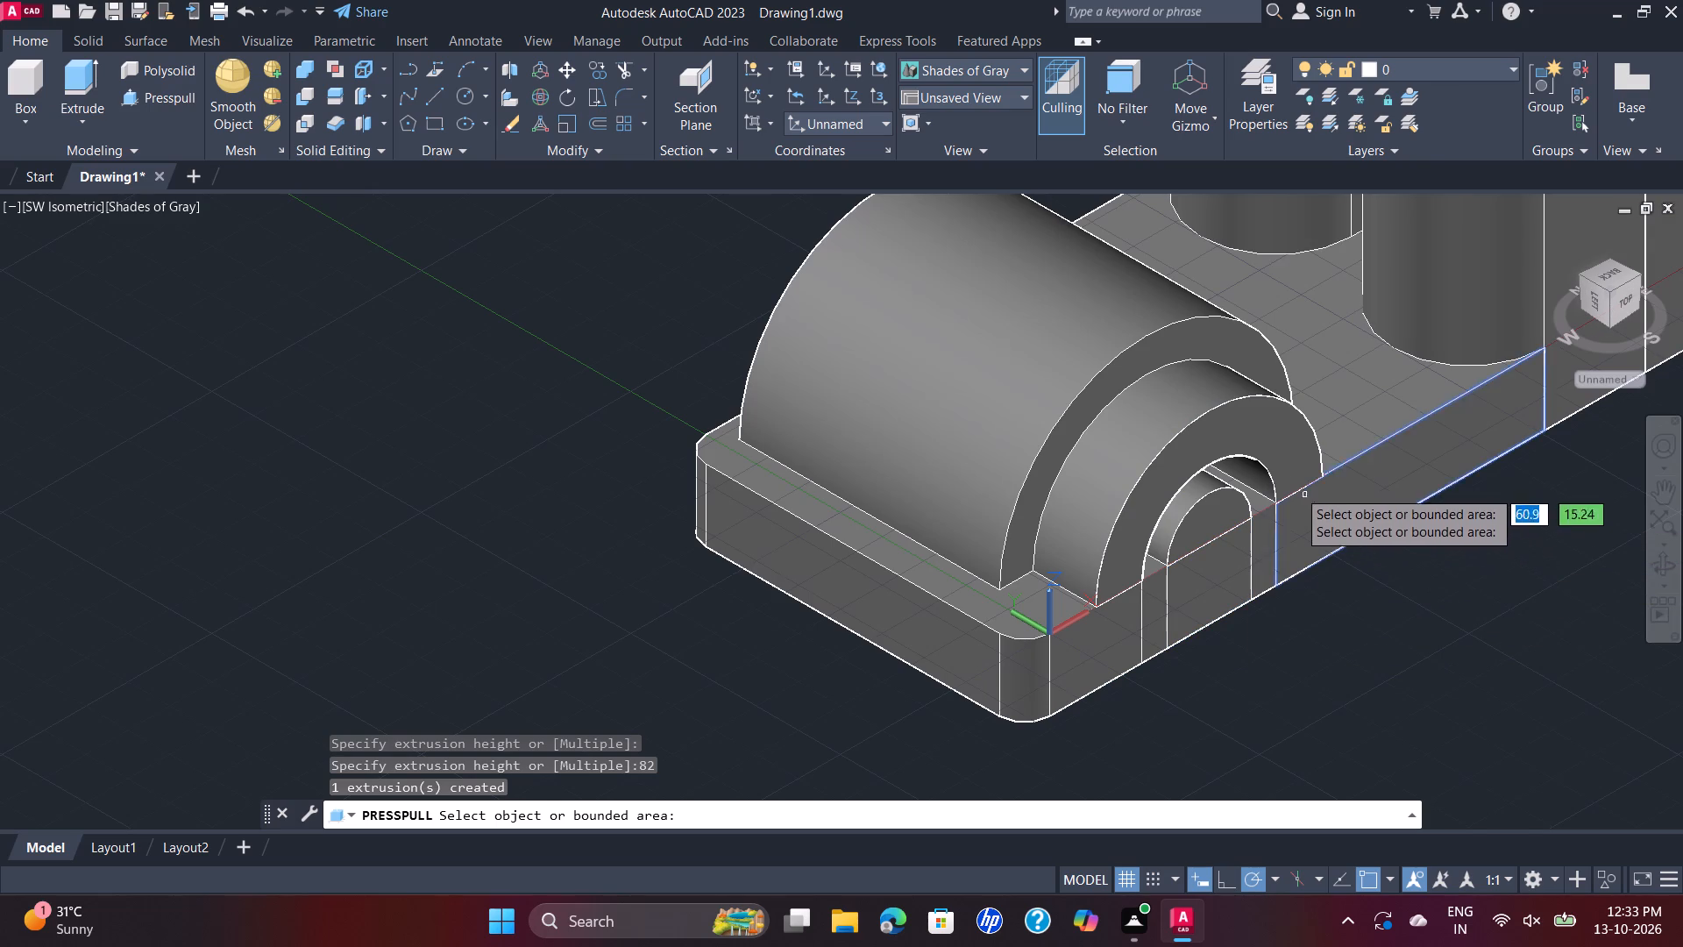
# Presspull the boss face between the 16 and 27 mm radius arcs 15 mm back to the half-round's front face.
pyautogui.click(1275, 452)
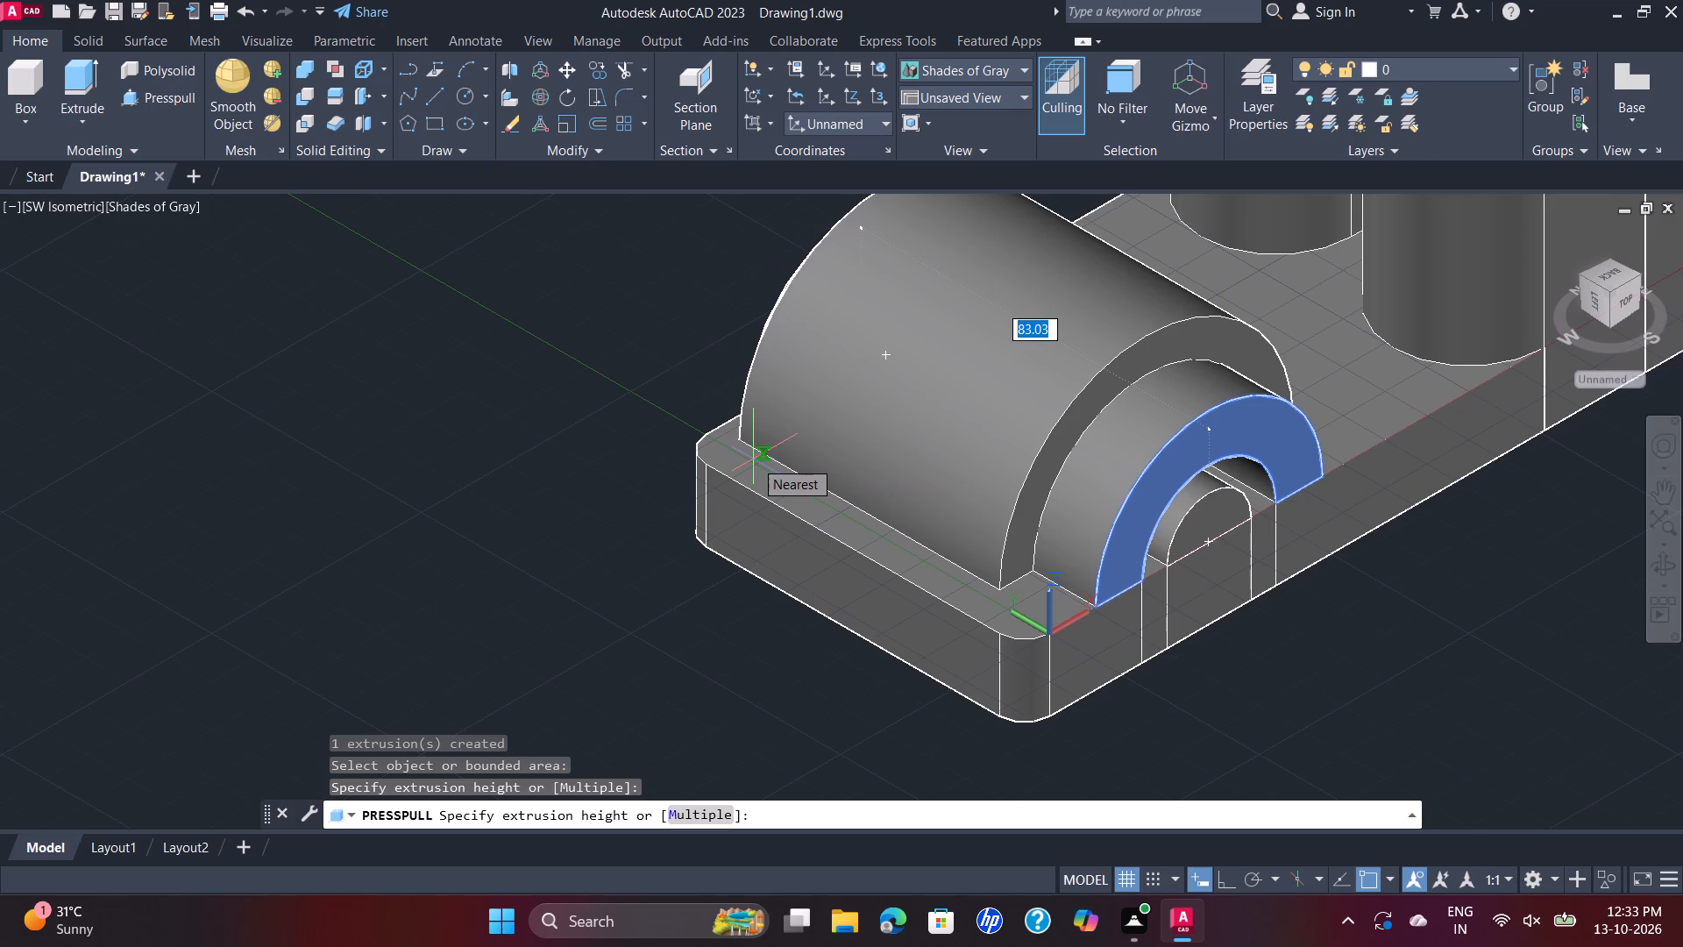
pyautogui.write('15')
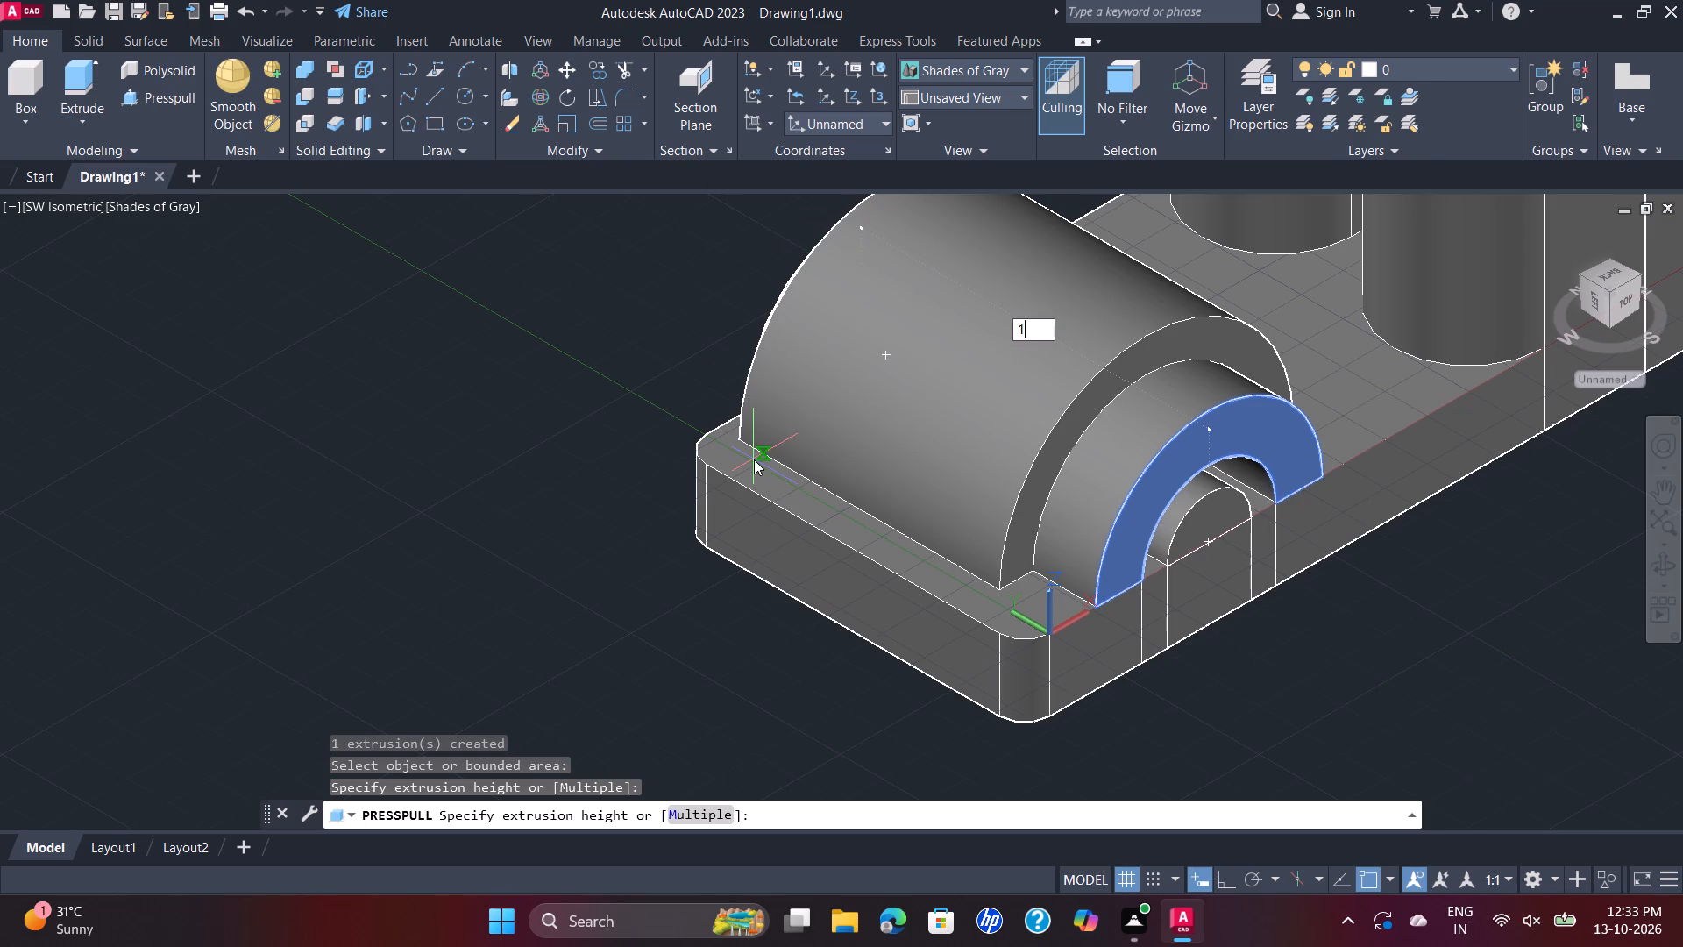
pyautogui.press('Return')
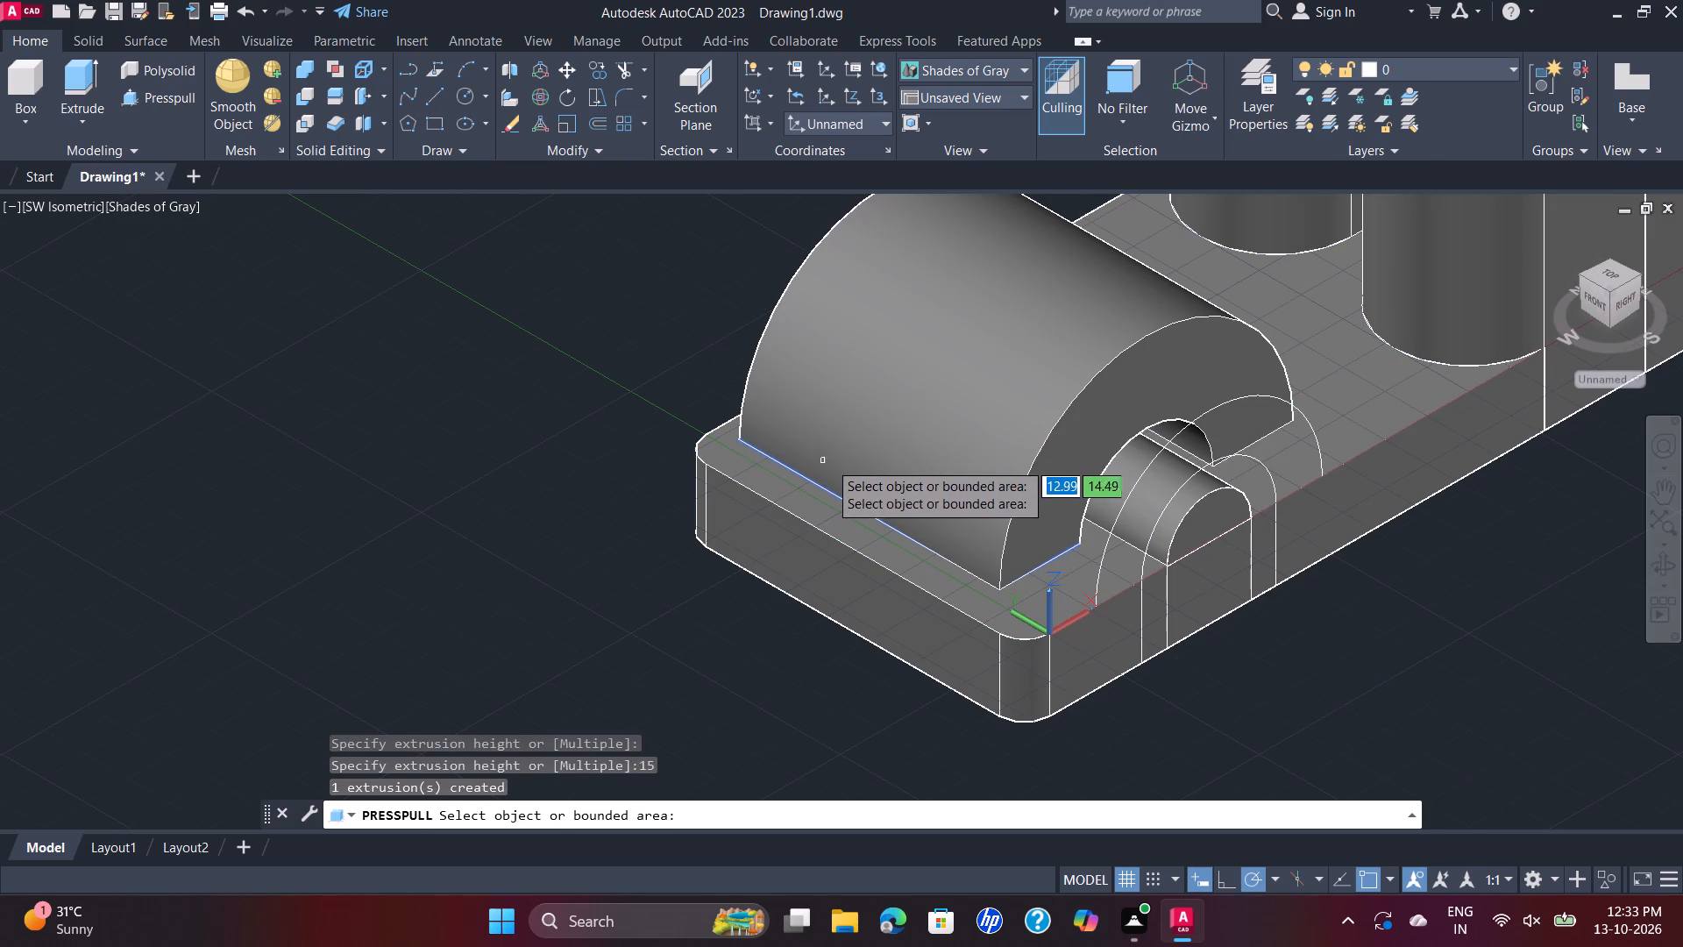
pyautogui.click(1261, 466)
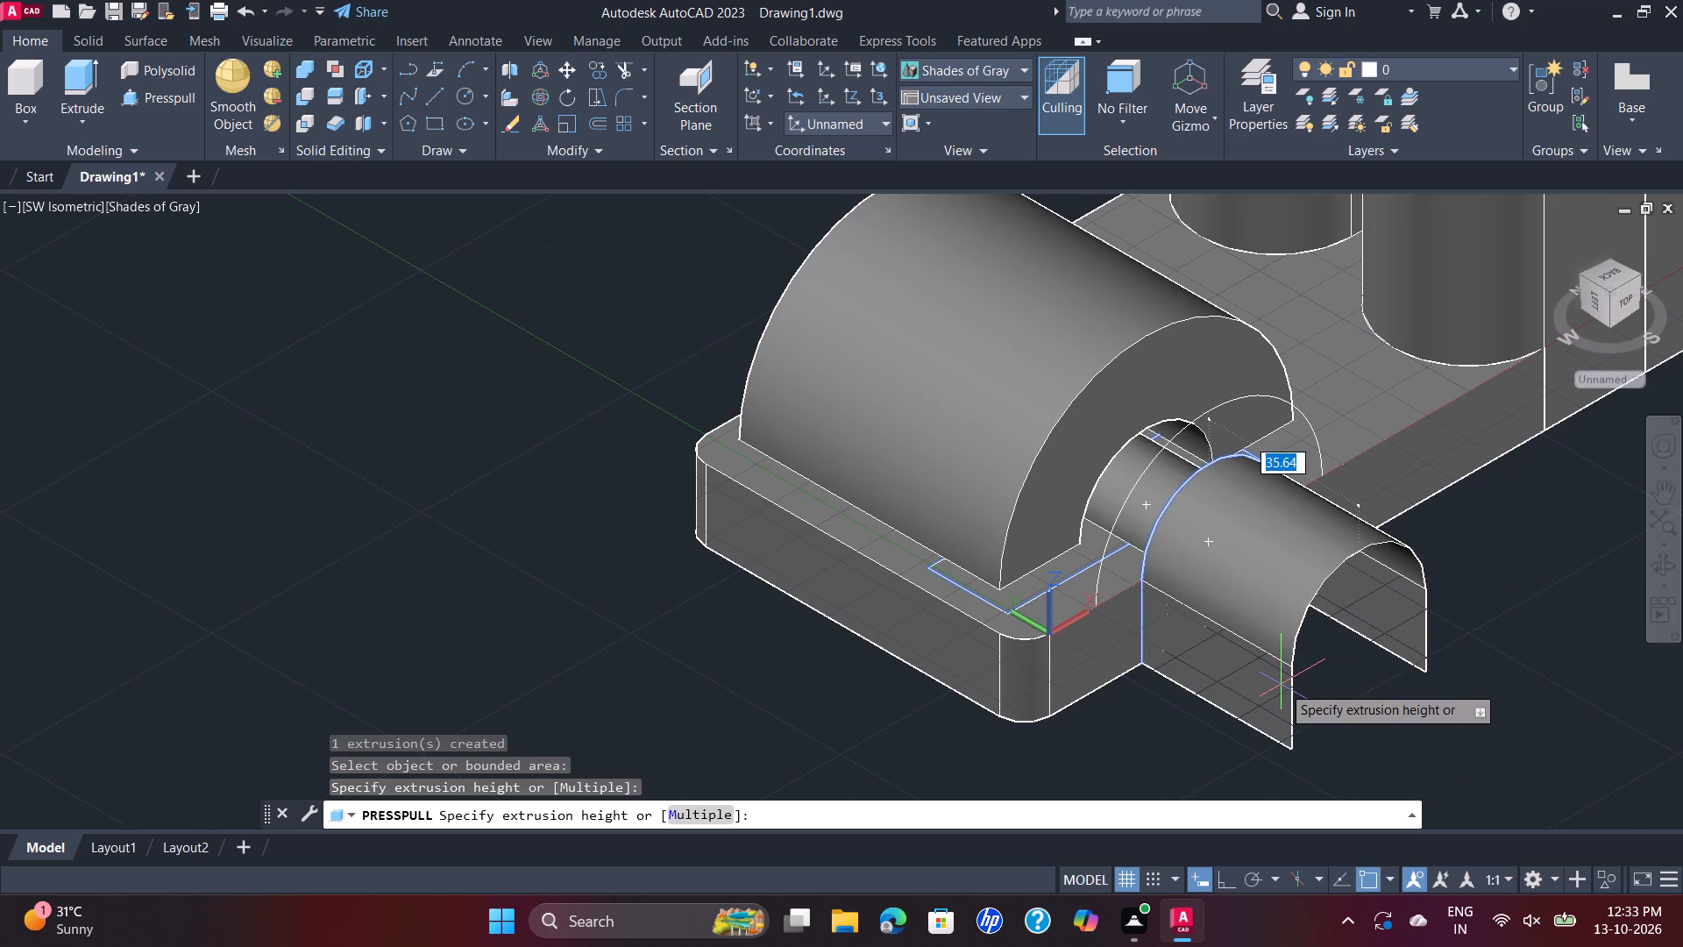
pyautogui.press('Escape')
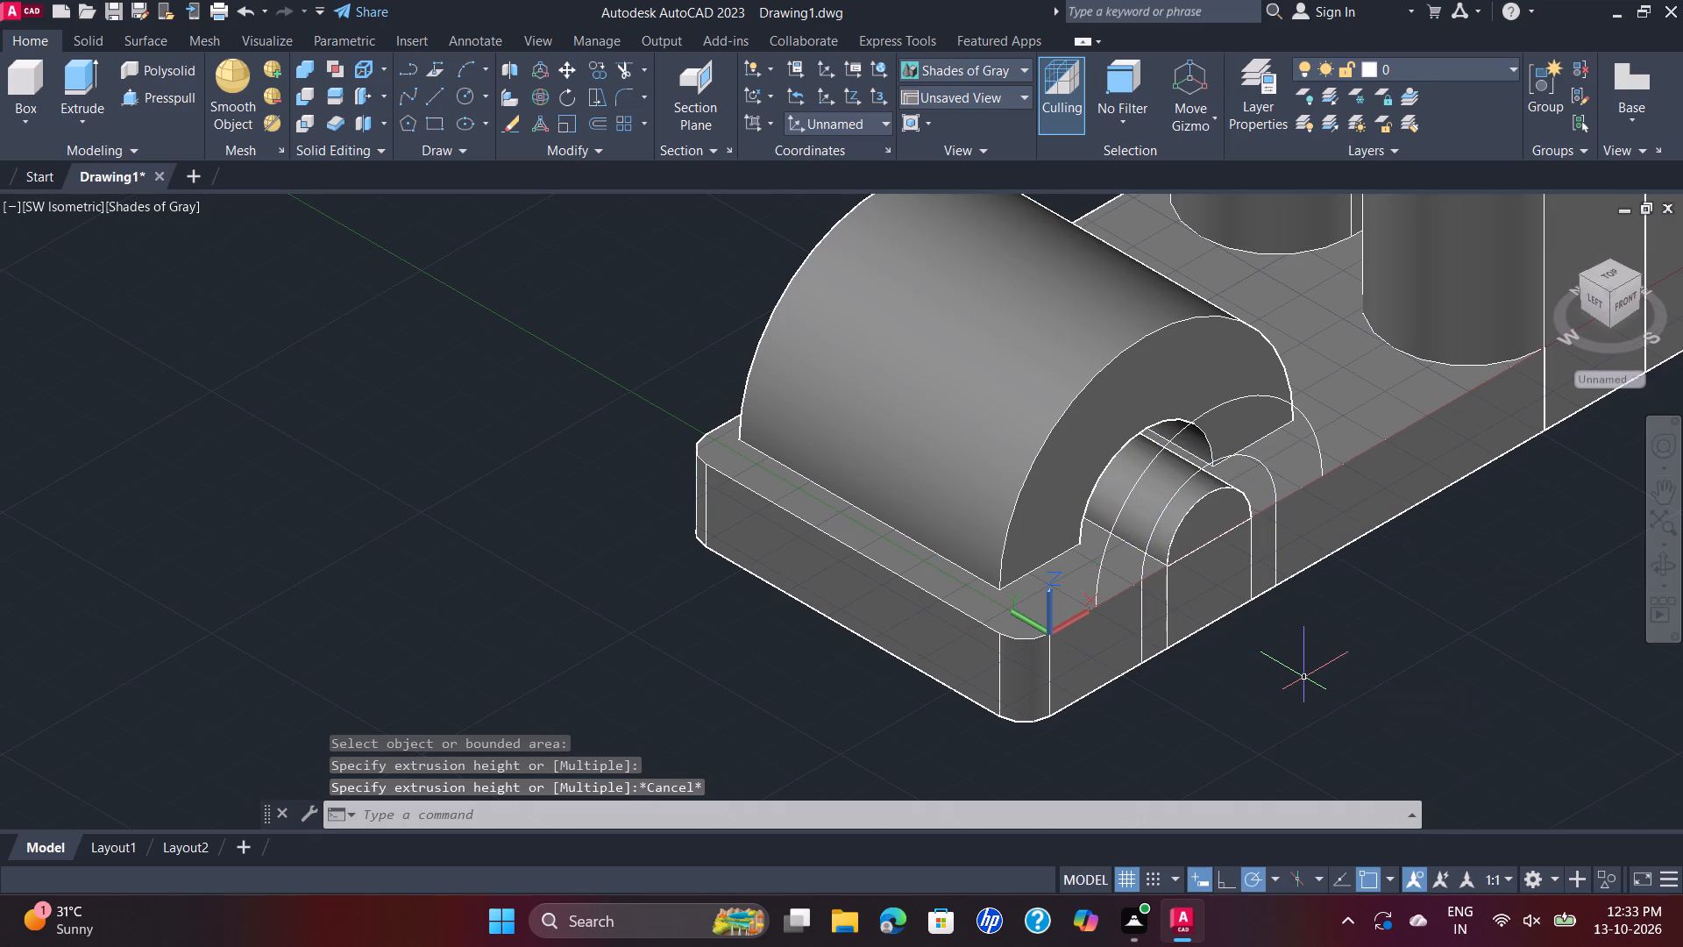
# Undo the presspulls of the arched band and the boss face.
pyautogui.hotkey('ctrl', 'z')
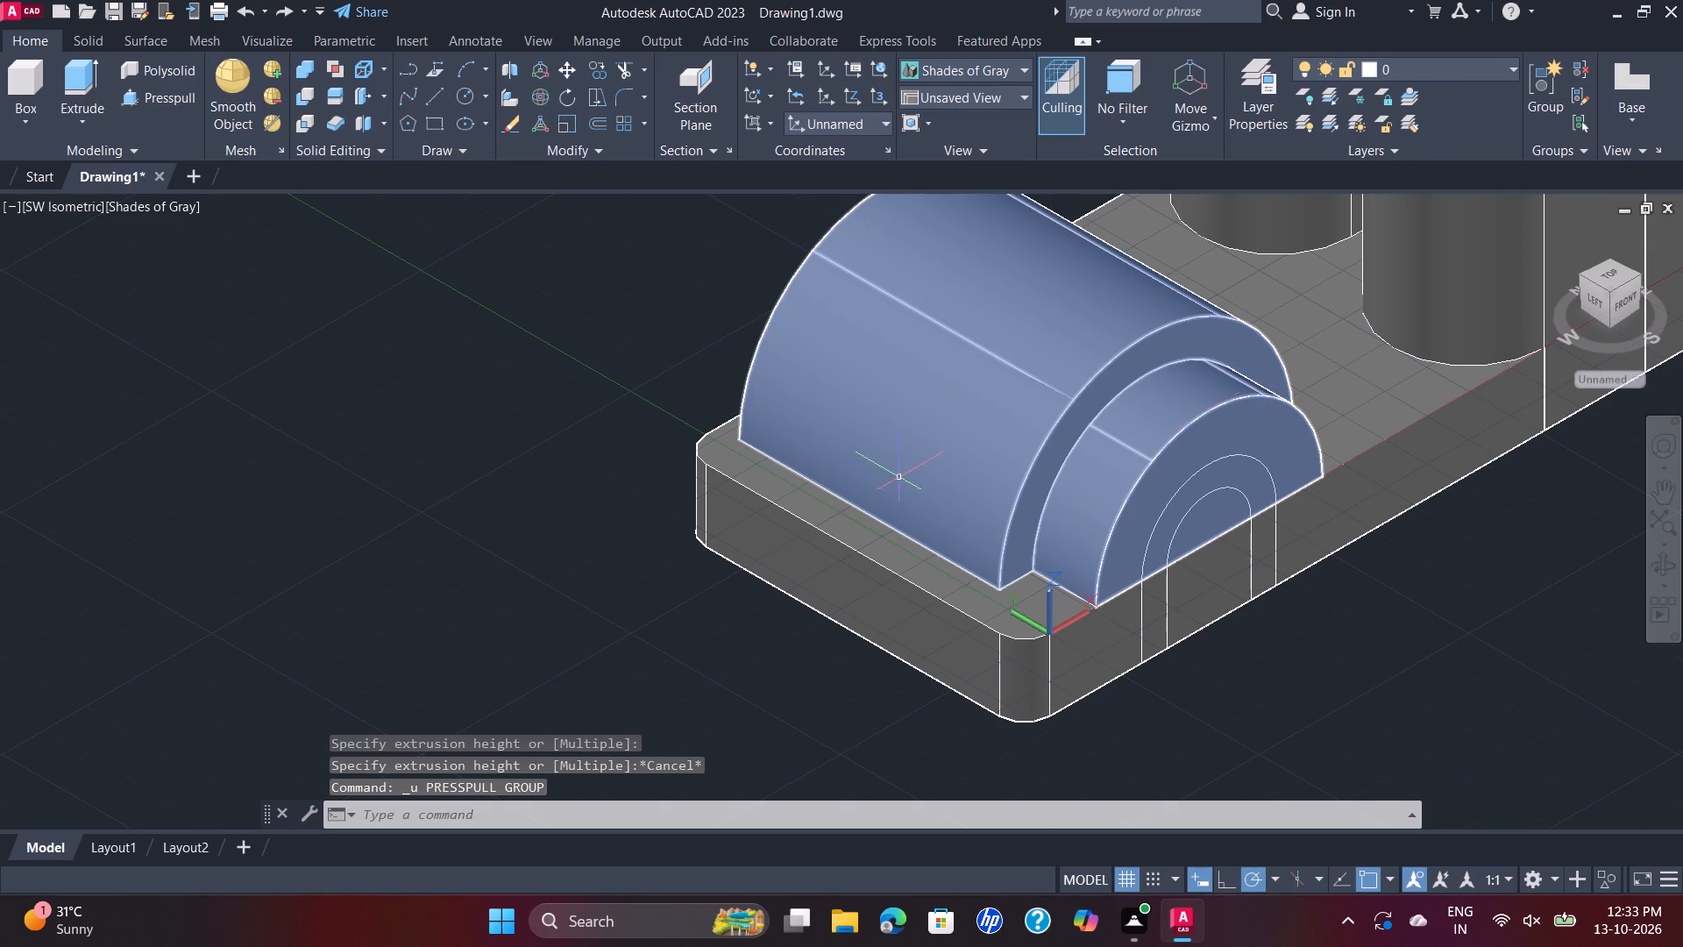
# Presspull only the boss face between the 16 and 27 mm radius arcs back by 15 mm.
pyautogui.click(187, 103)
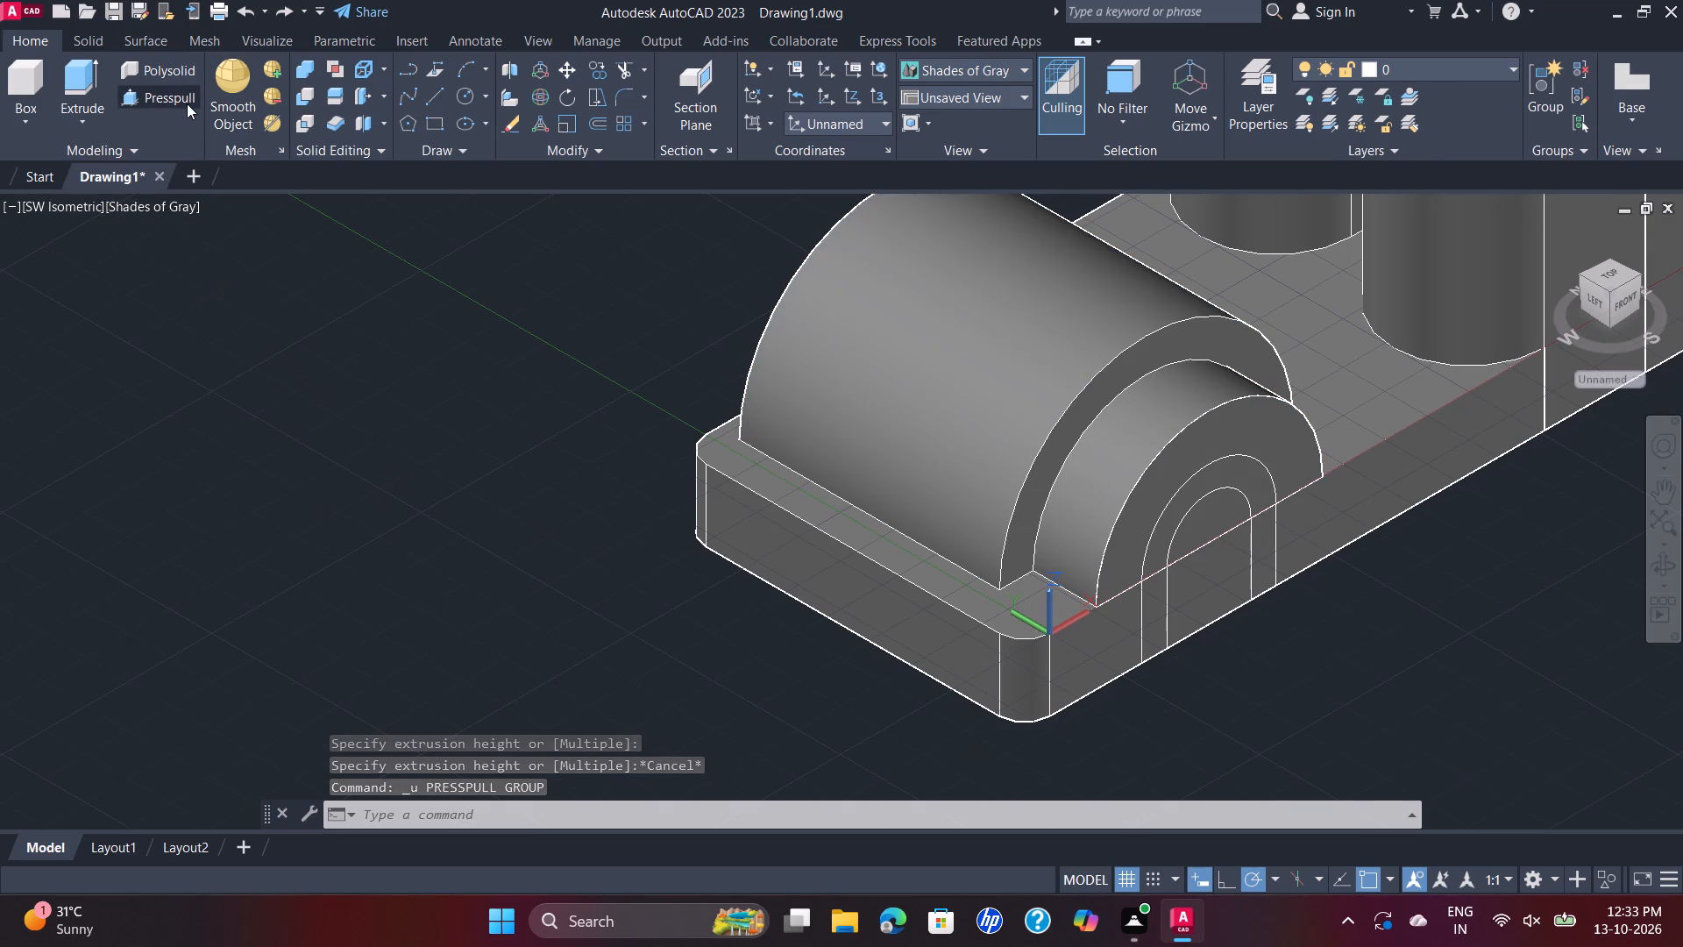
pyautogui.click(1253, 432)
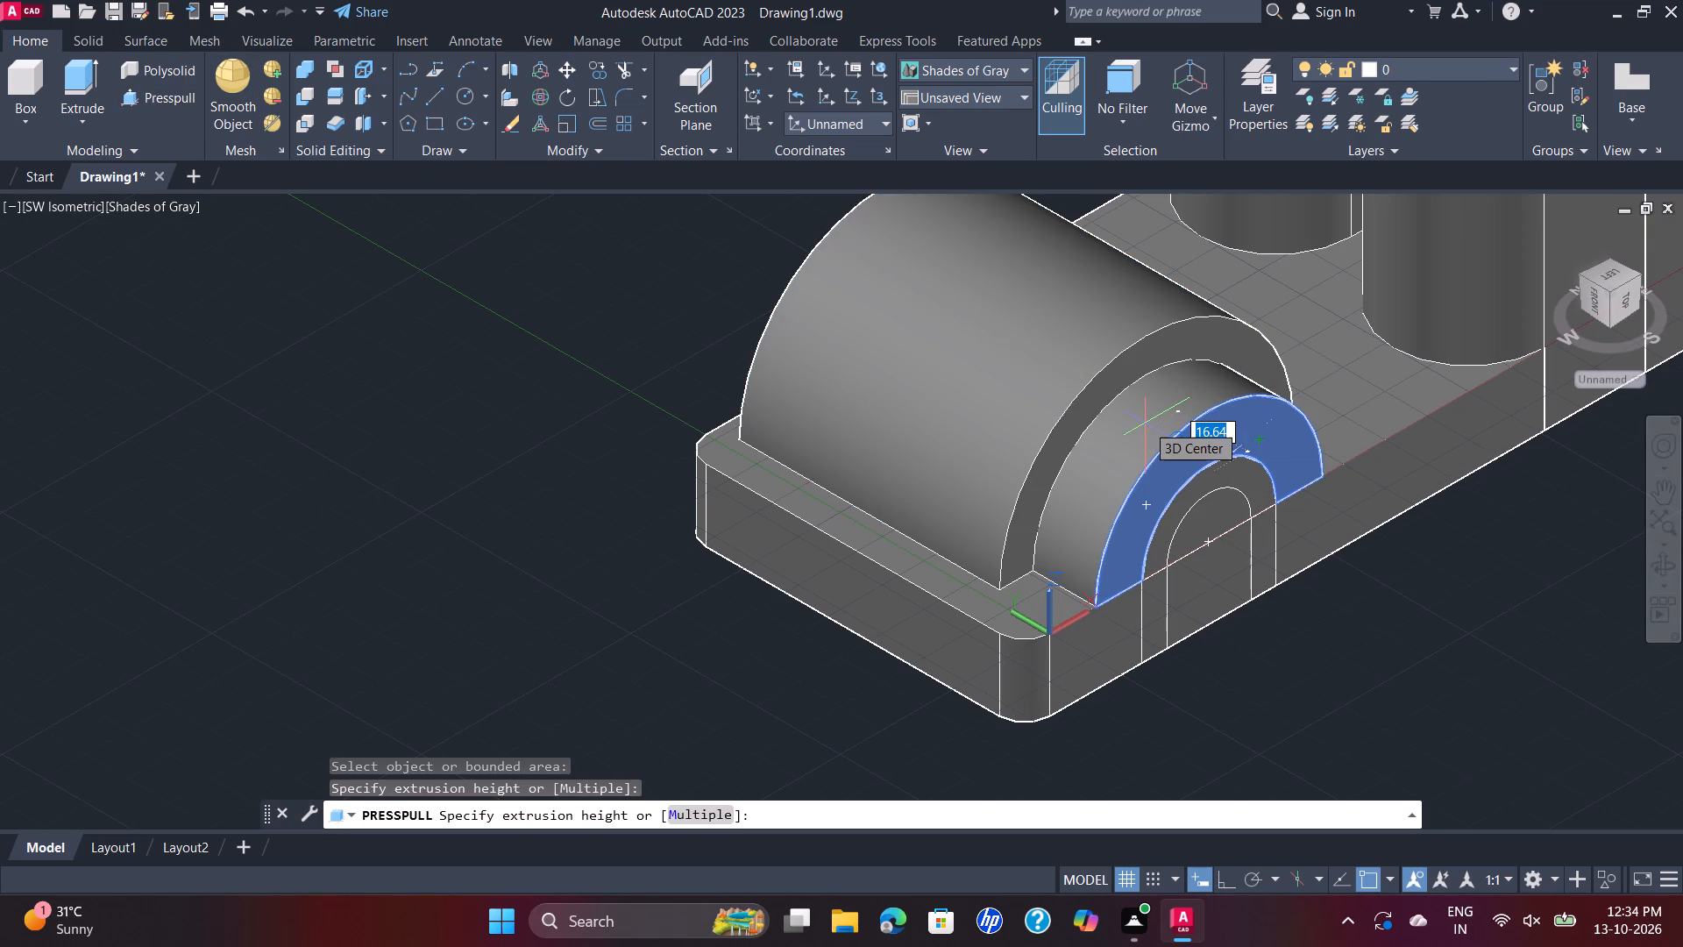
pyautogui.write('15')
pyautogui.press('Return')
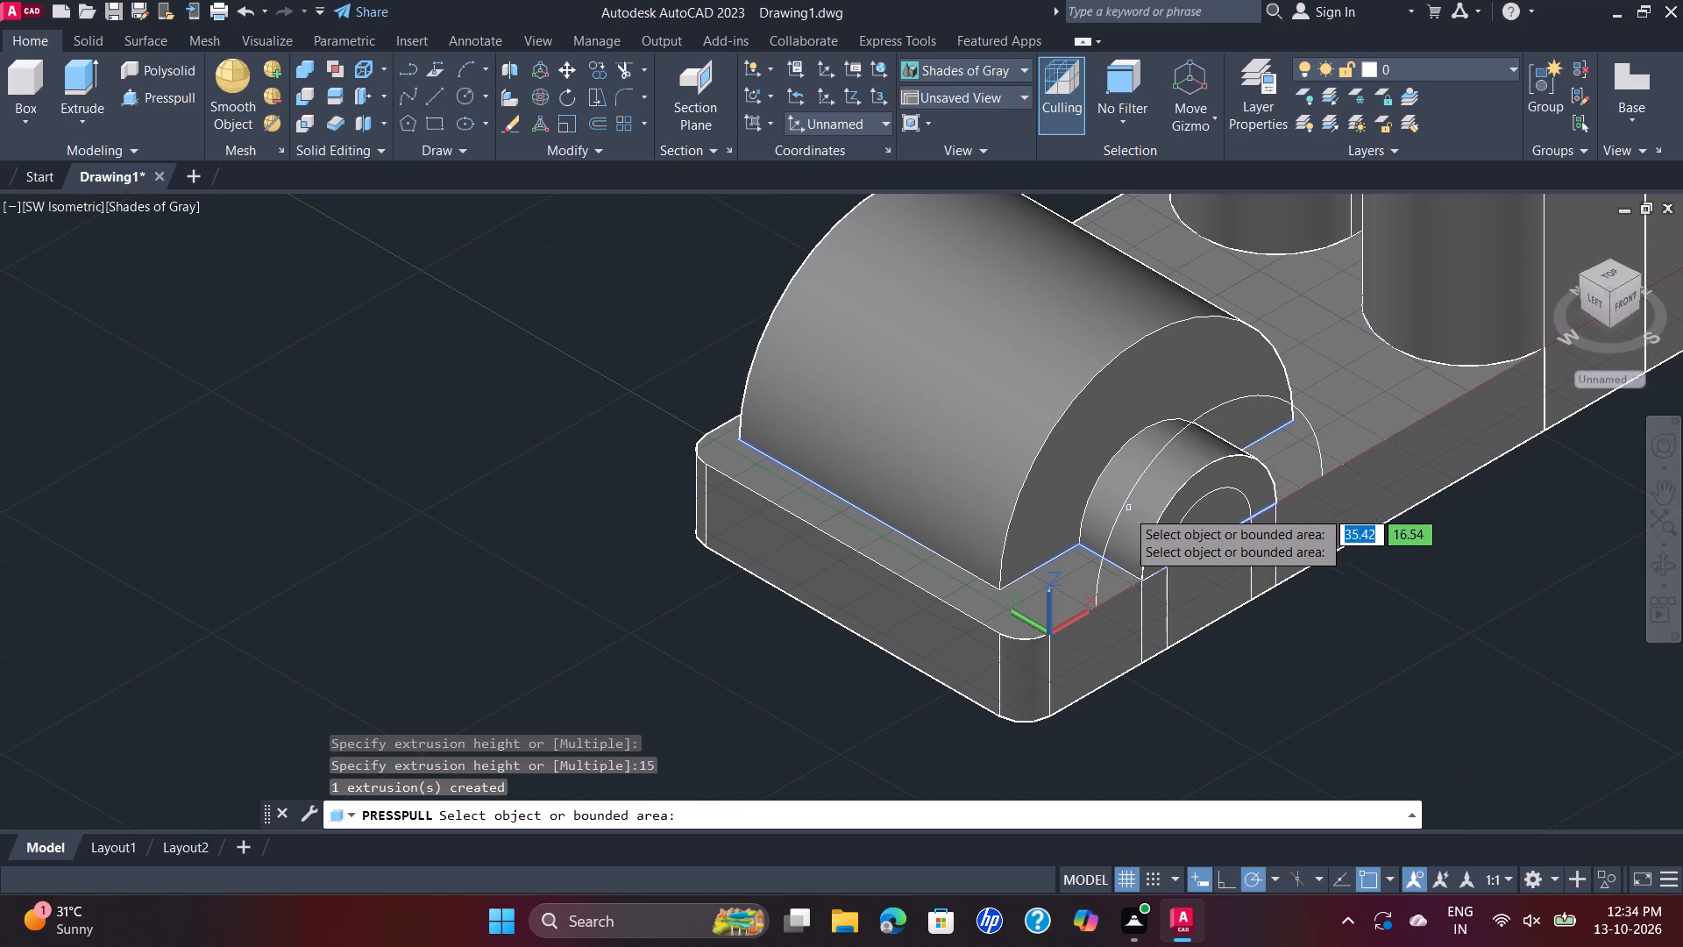
# Examine the half-round and its remaining 16 mm radius boss from the left side of the bracket.
pyautogui.scroll(-1, 1090, 516)
pyautogui.scroll(1, 1090, 516)
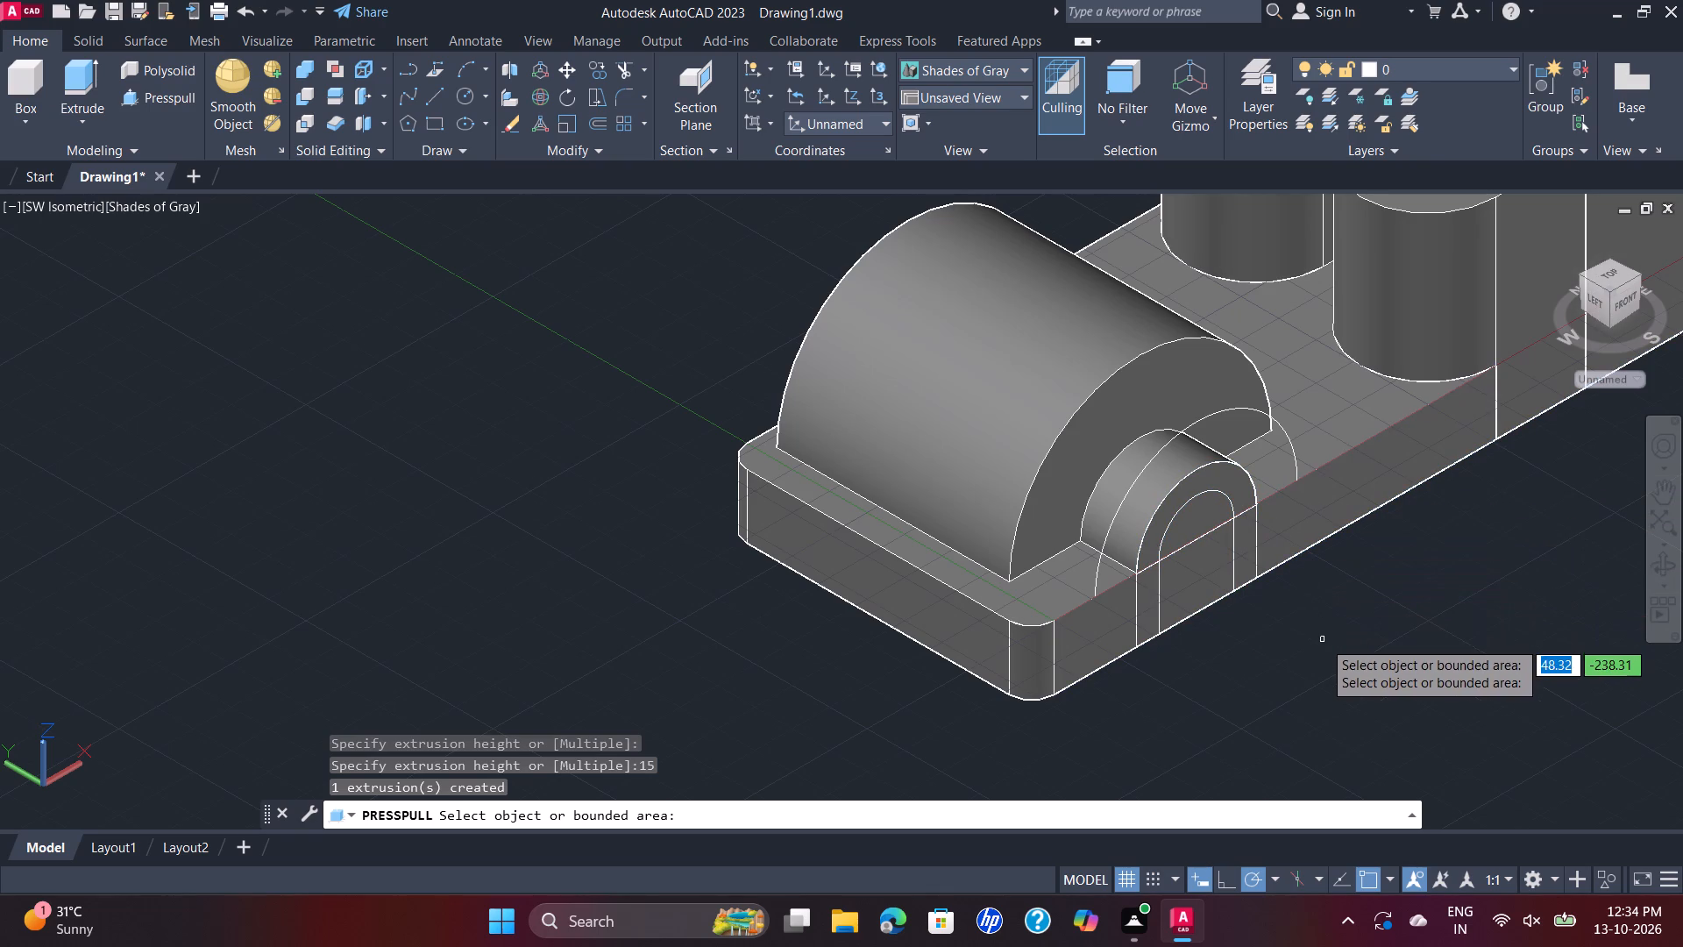
pyautogui.keyDown('shift'); pyautogui.moveTo(1323, 640); pyautogui.dragTo(1460, 633, button='middle'); pyautogui.keyUp('shift')
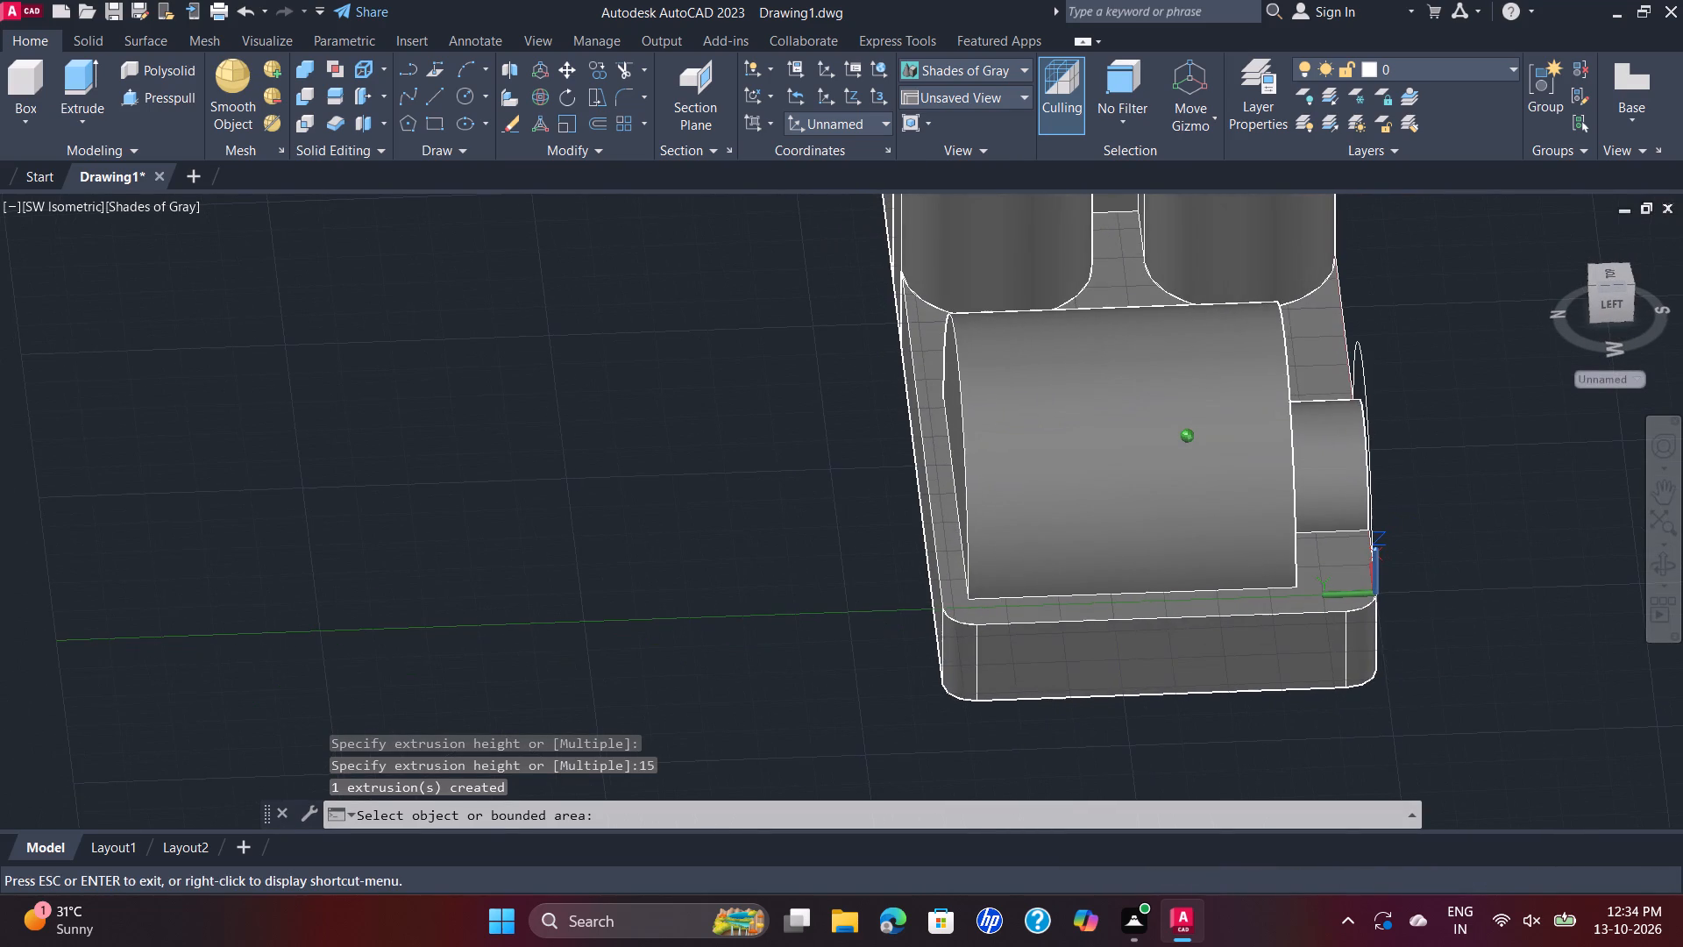
pyautogui.keyDown('shift'); pyautogui.moveTo(1460, 633); pyautogui.dragTo(1452, 633, button='middle'); pyautogui.keyUp('shift')
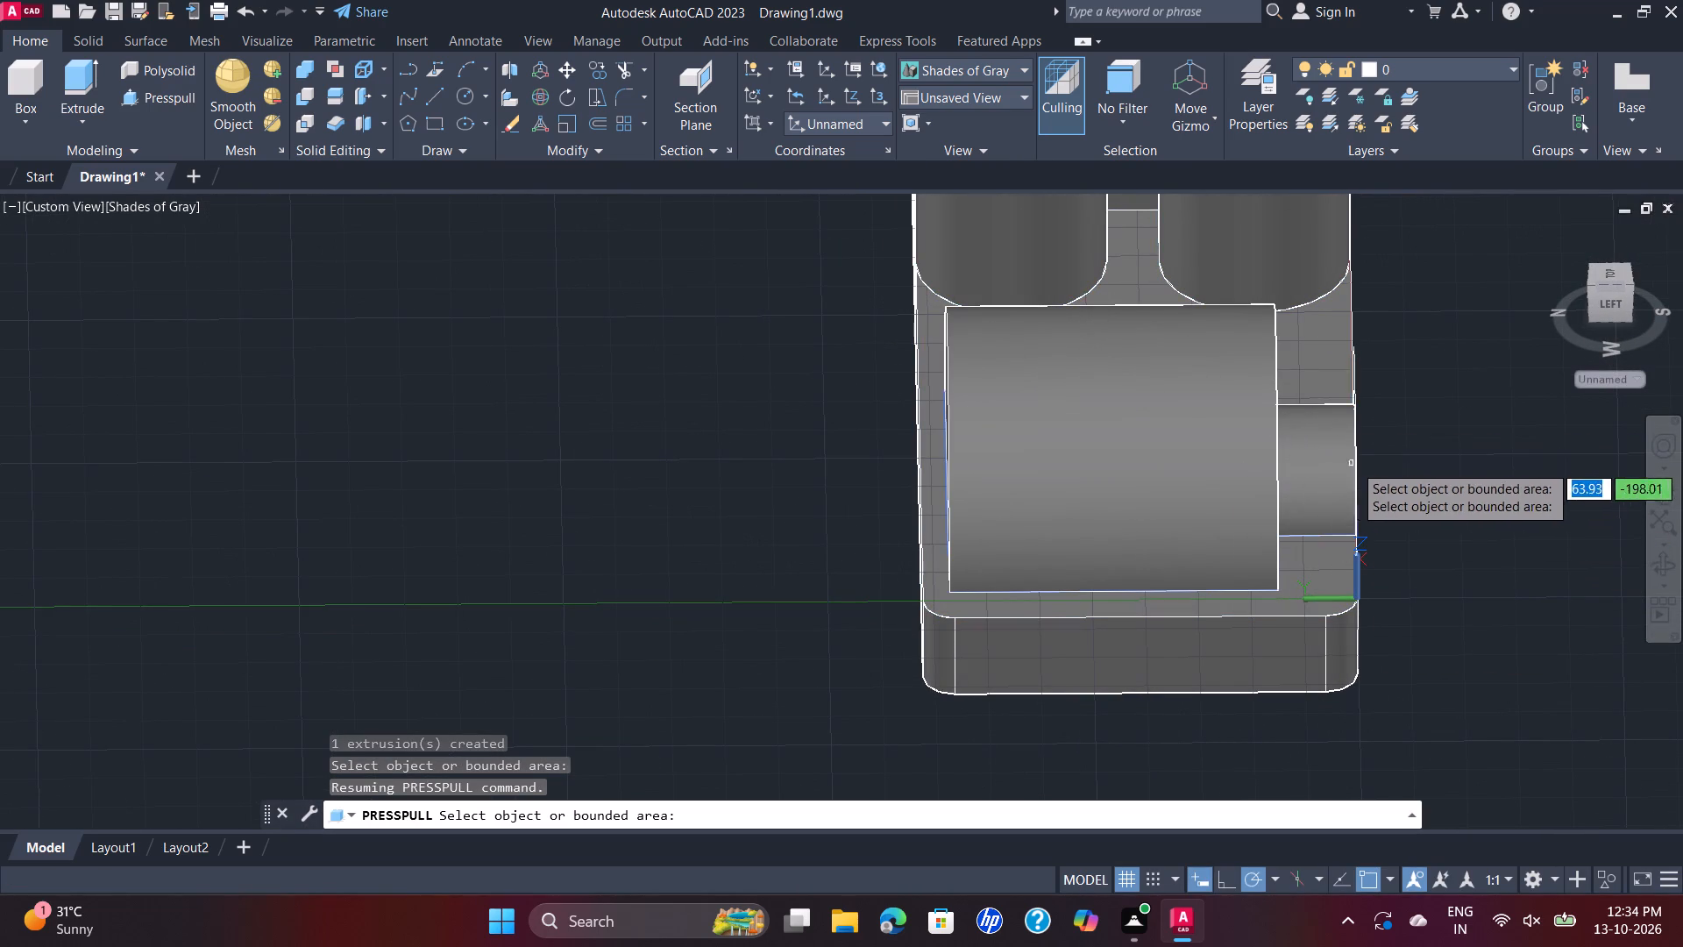
pyautogui.scroll(1, 1408, 475)
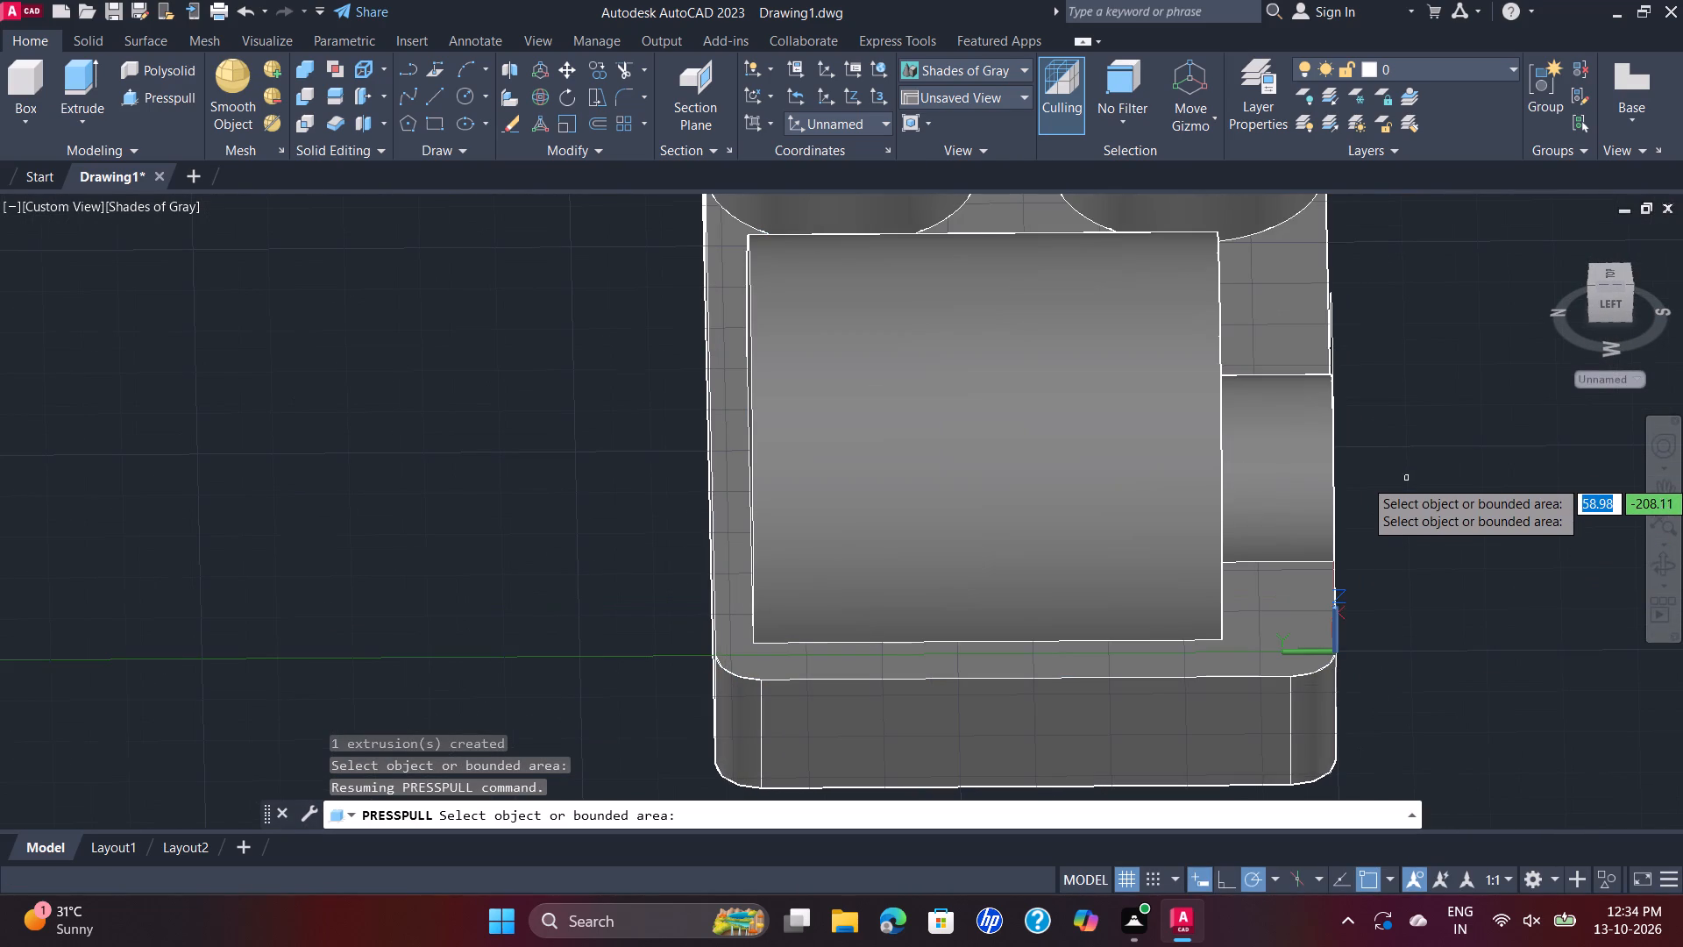
pyautogui.scroll(-1, 1405, 479)
pyautogui.scroll(1, 1405, 479)
pyautogui.scroll(-1, 1405, 479)
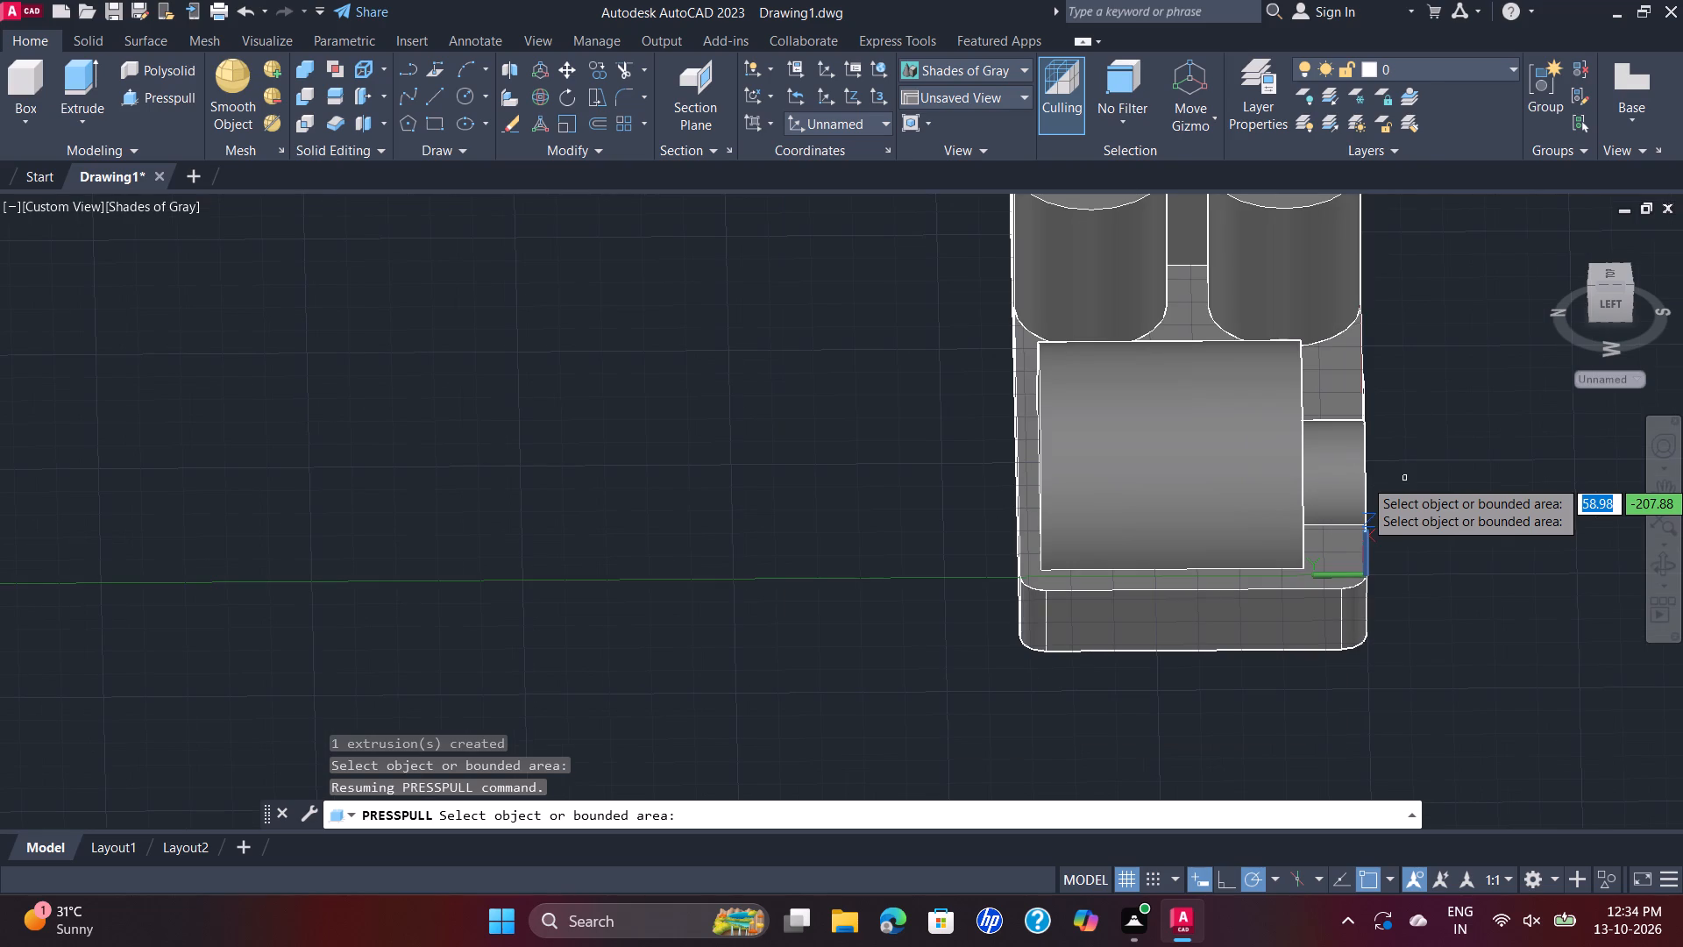
pyautogui.scroll(-2, 1405, 479)
pyautogui.scroll(1, 1405, 479)
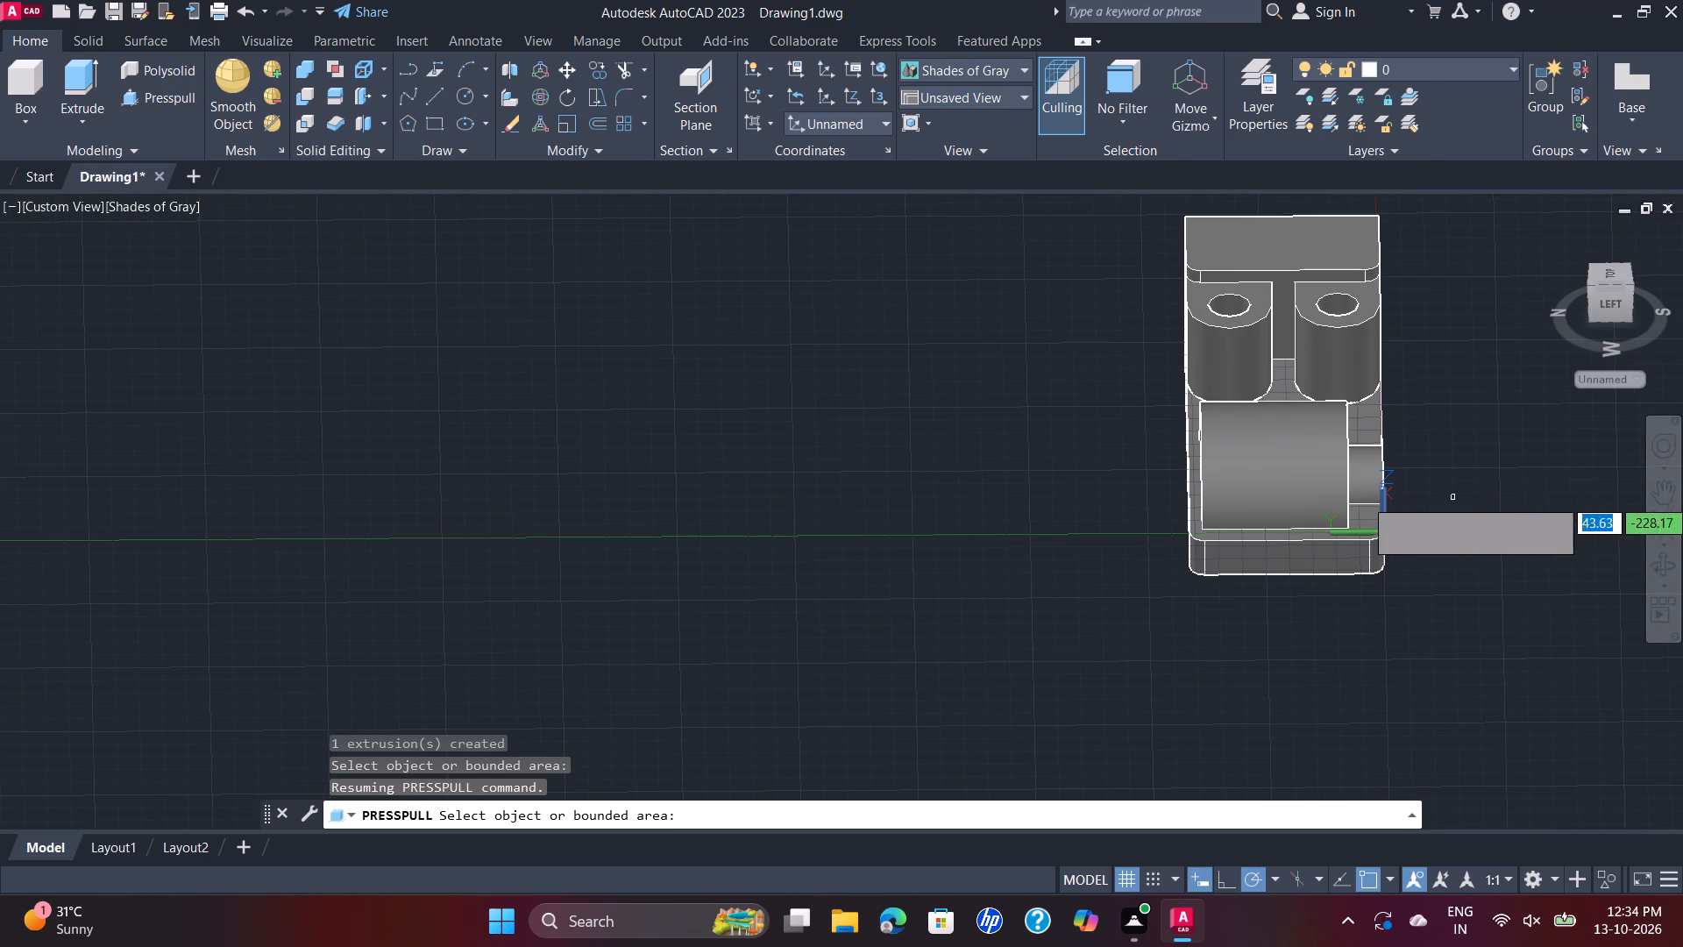
pyautogui.keyDown('ctrl'); pyautogui.middleClick(1461, 535); pyautogui.keyUp('ctrl')
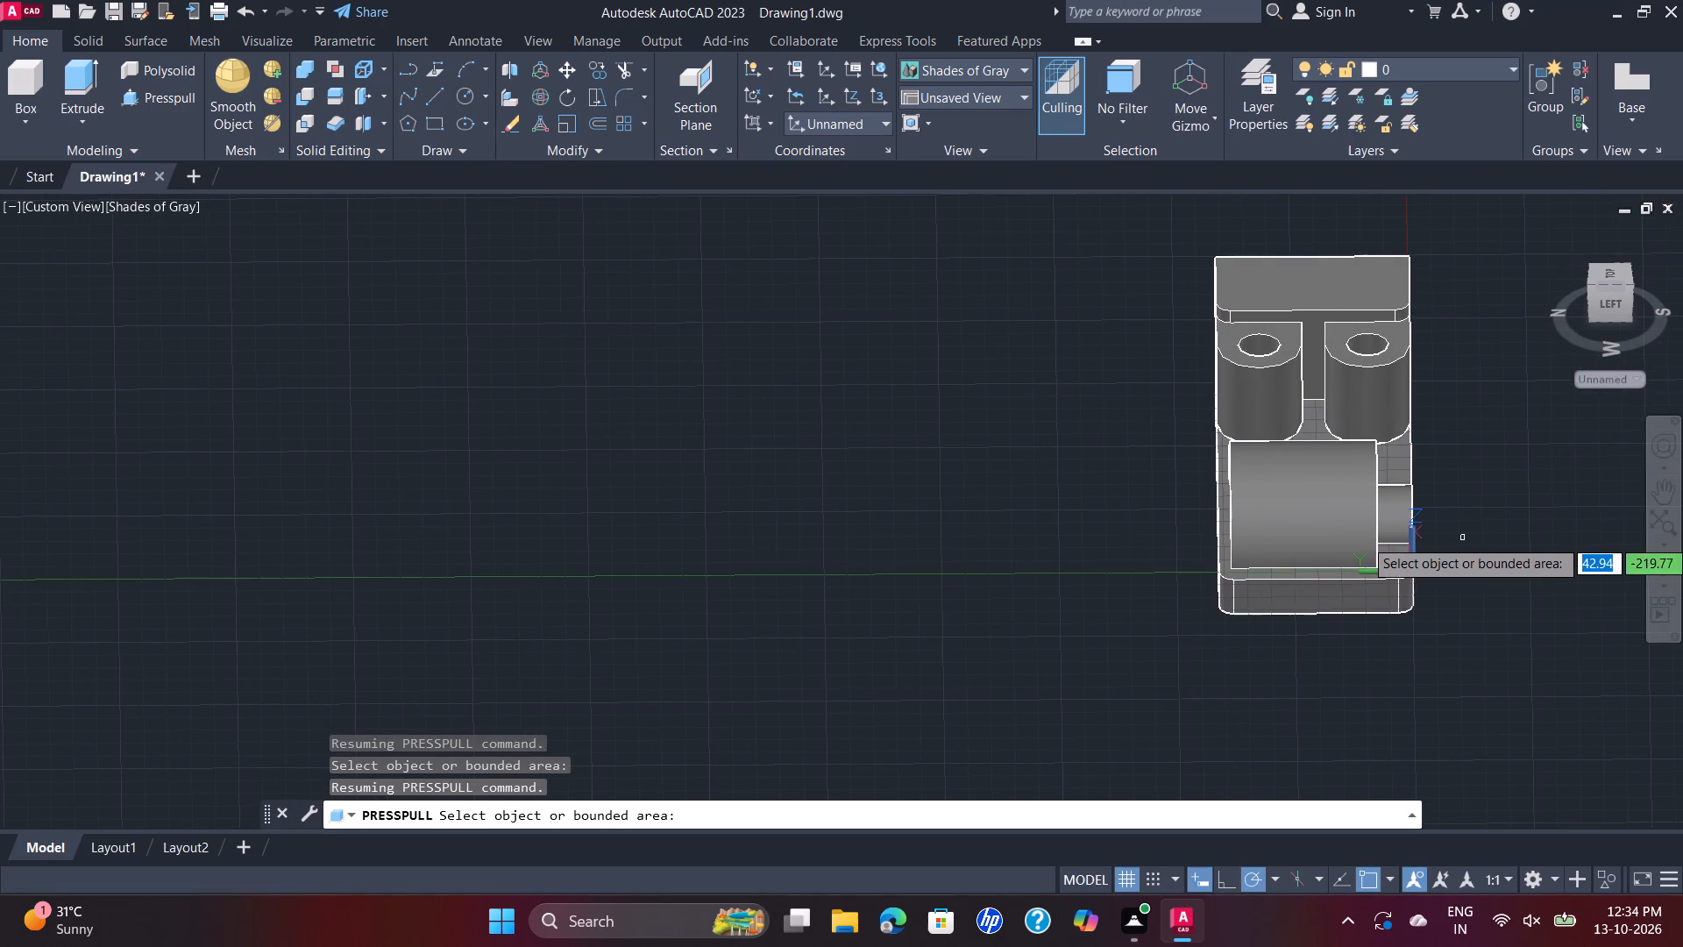
pyautogui.press('Escape')
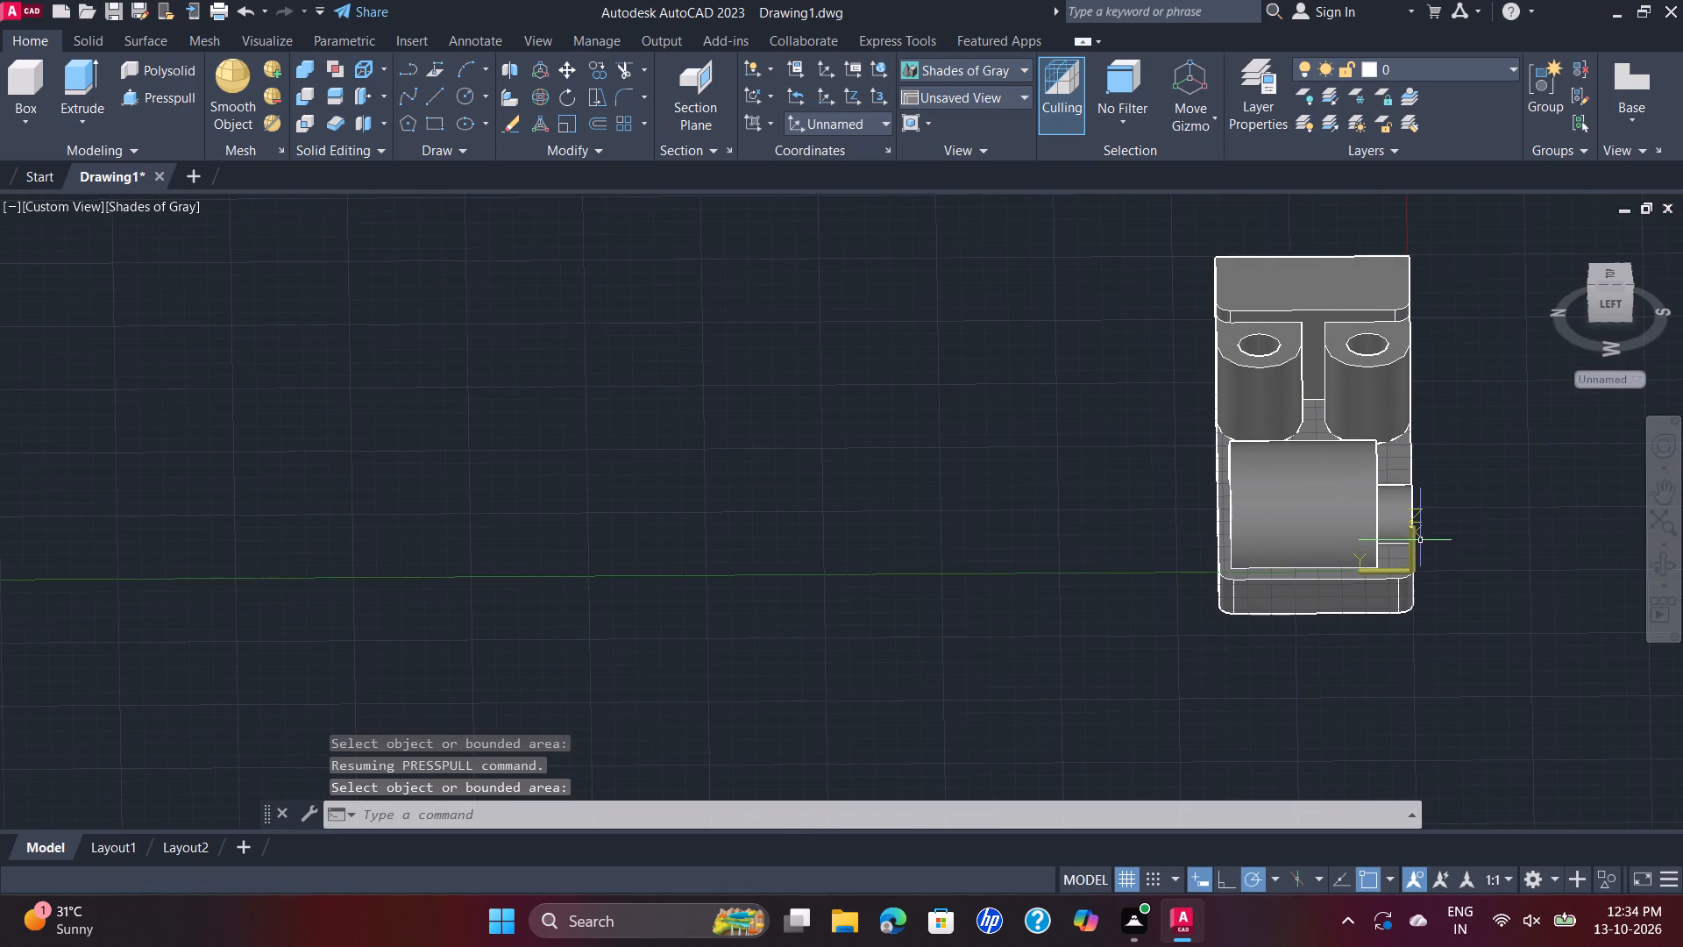
# Undo the boss presspull and earlier edits back through the arch join, the erase and the switch from 2D Wireframe display.
pyautogui.hotkey('ctrl', 'z')
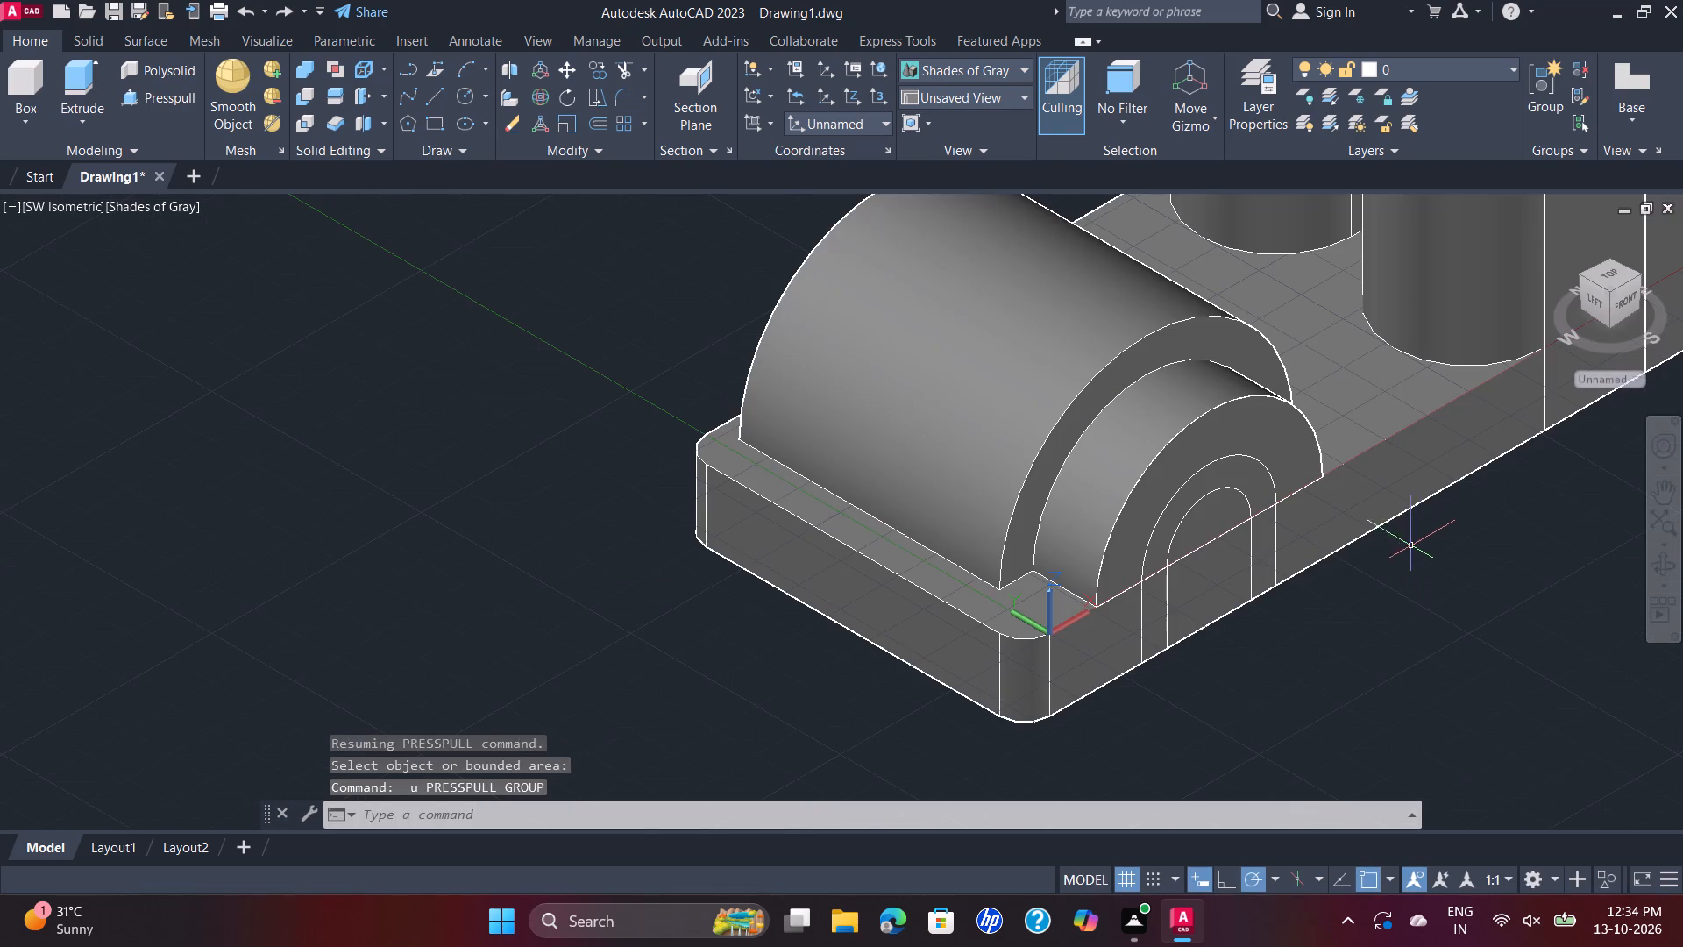
pyautogui.hotkey('ctrl', 'z')
pyautogui.hotkey('ctrl', 'z')
pyautogui.hotkey('ctrl', 'z')
pyautogui.hotkey('ctrl', 'z')
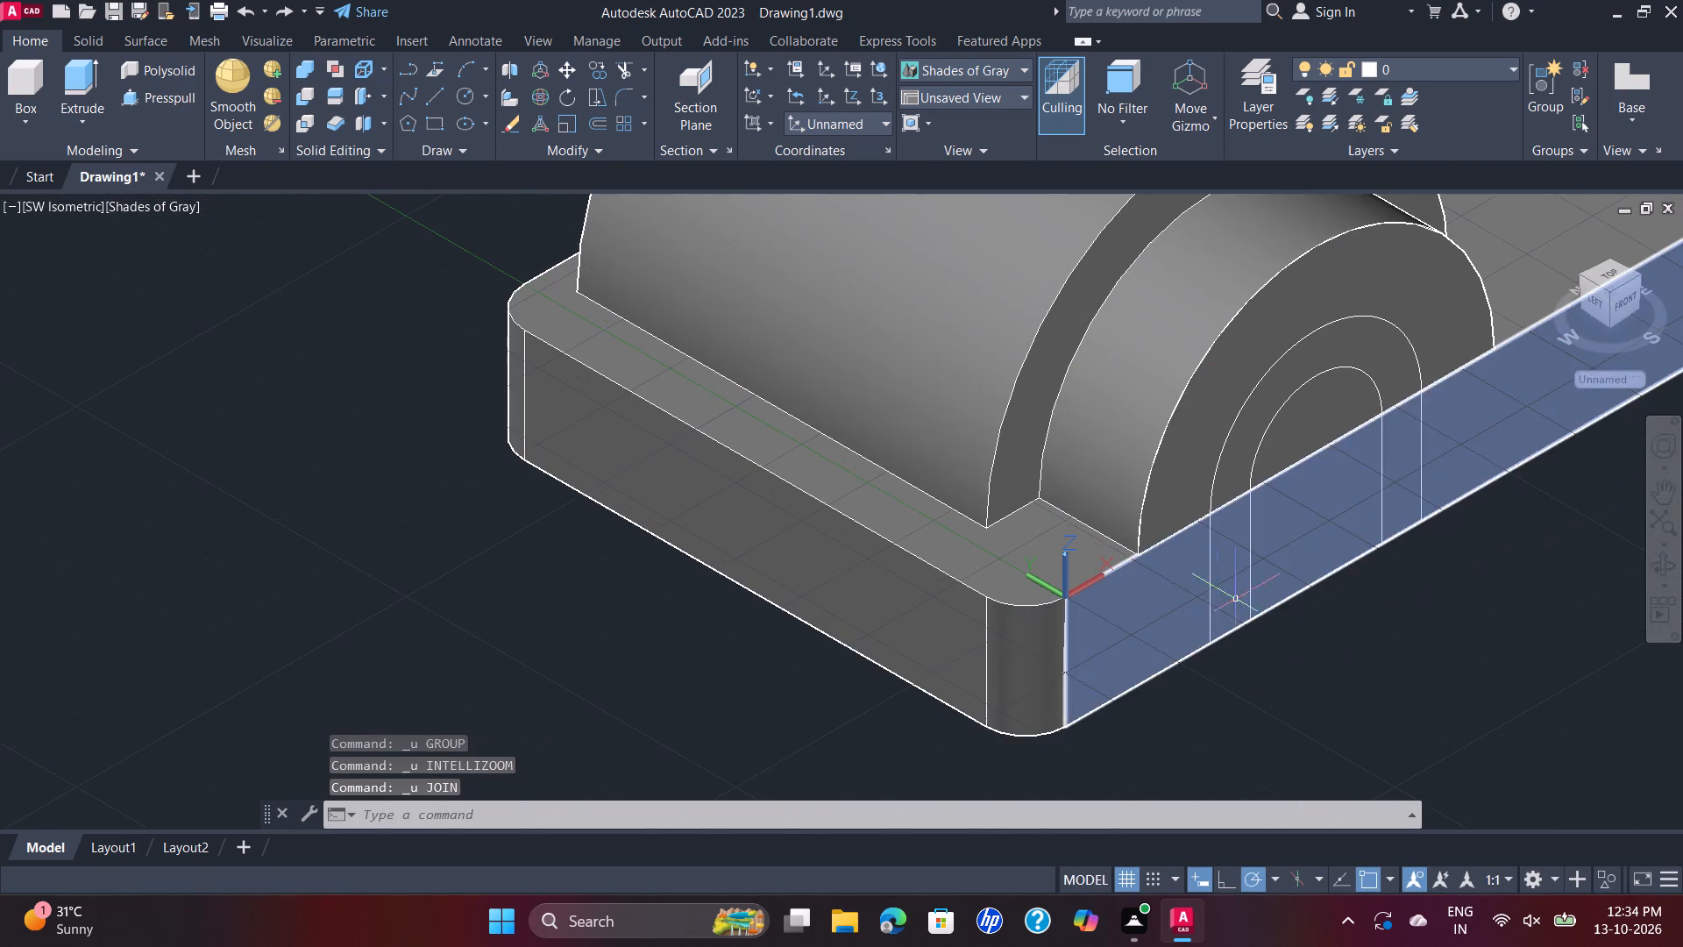
pyautogui.hotkey('ctrl', 'z')
pyautogui.hotkey('ctrl', 'z')
pyautogui.hotkey('ctrl', 'z')
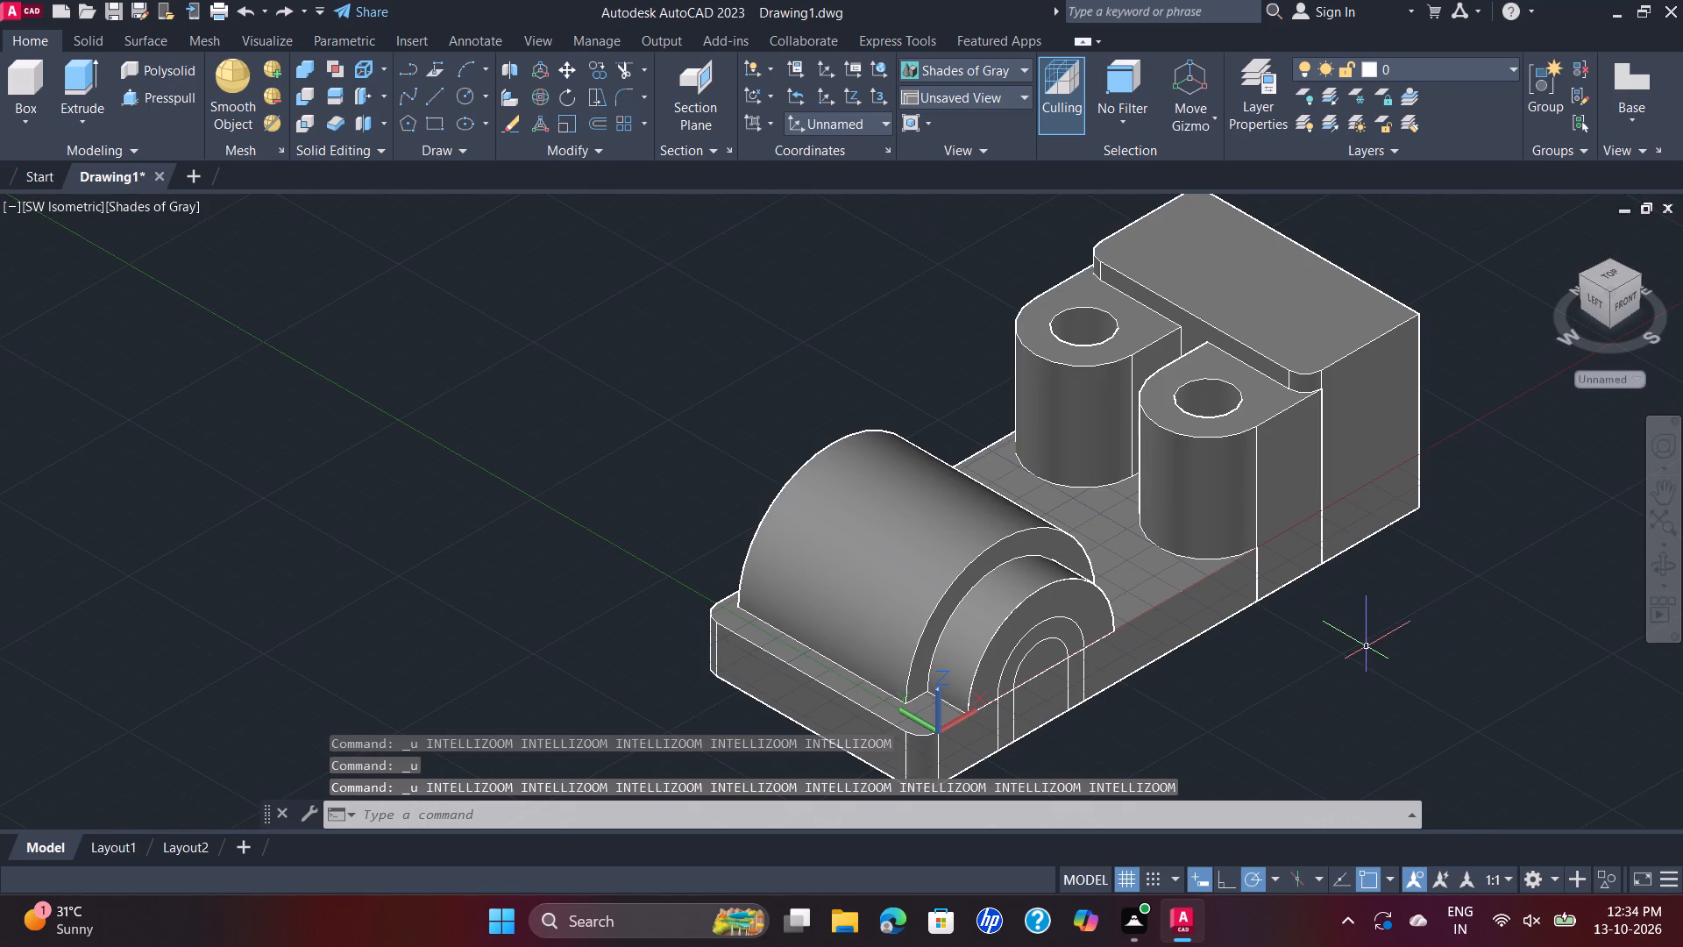
pyautogui.hotkey('ctrl', 'z')
pyautogui.hotkey('ctrl', 'z')
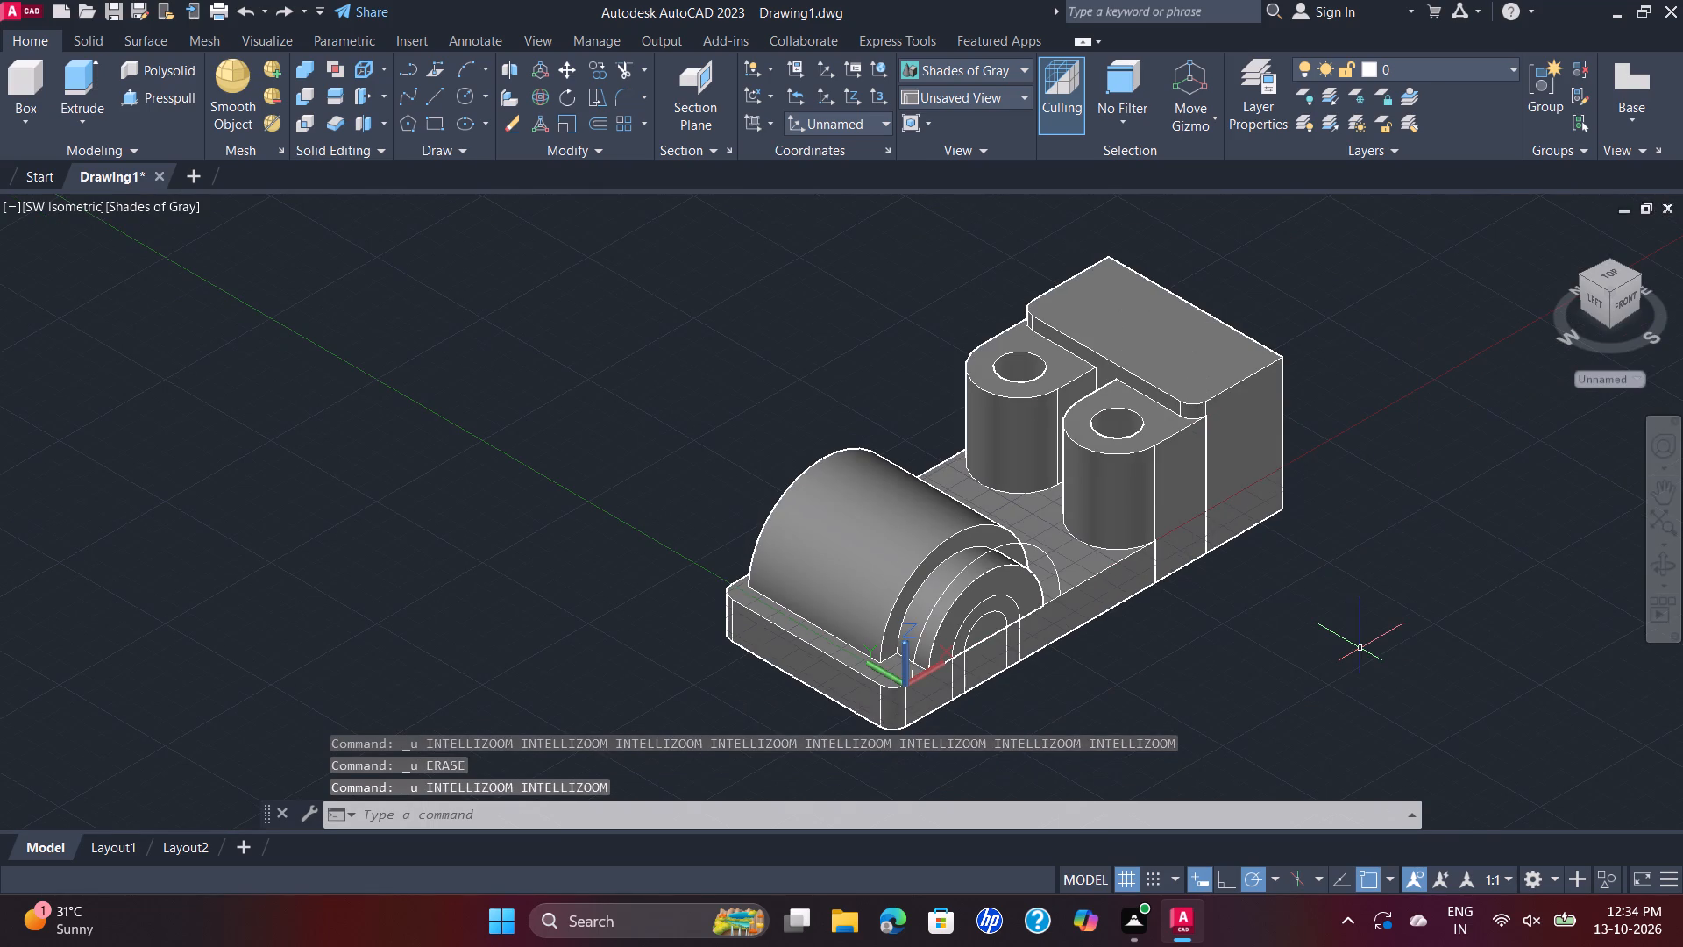
pyautogui.hotkey('ctrl', 'z')
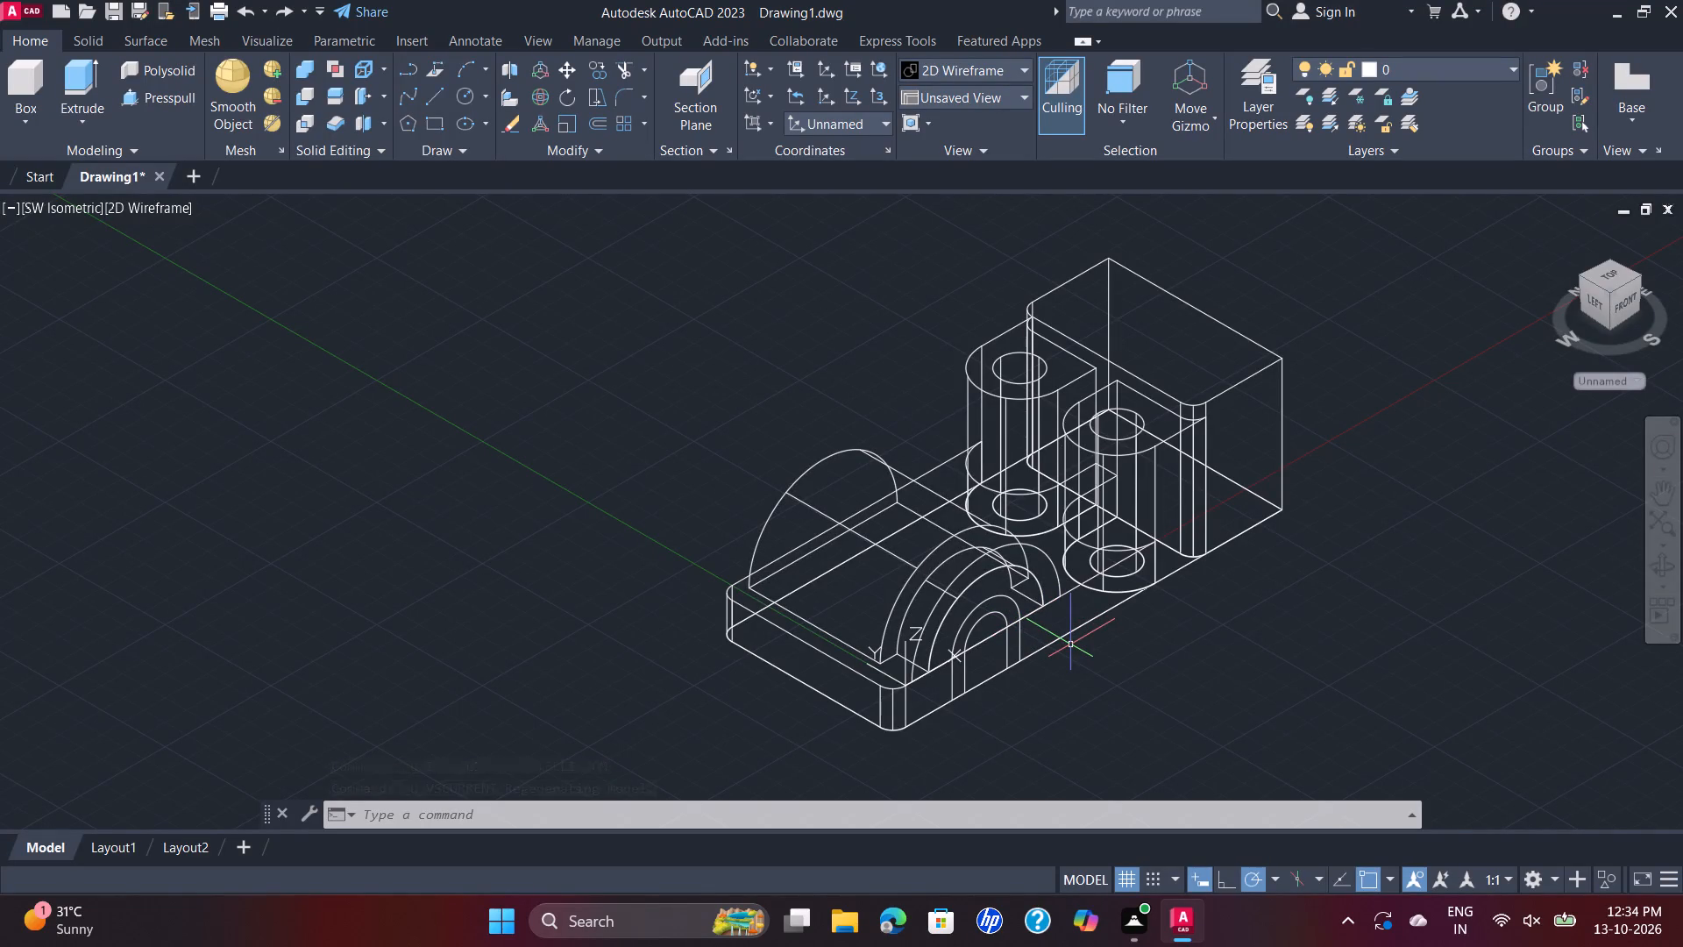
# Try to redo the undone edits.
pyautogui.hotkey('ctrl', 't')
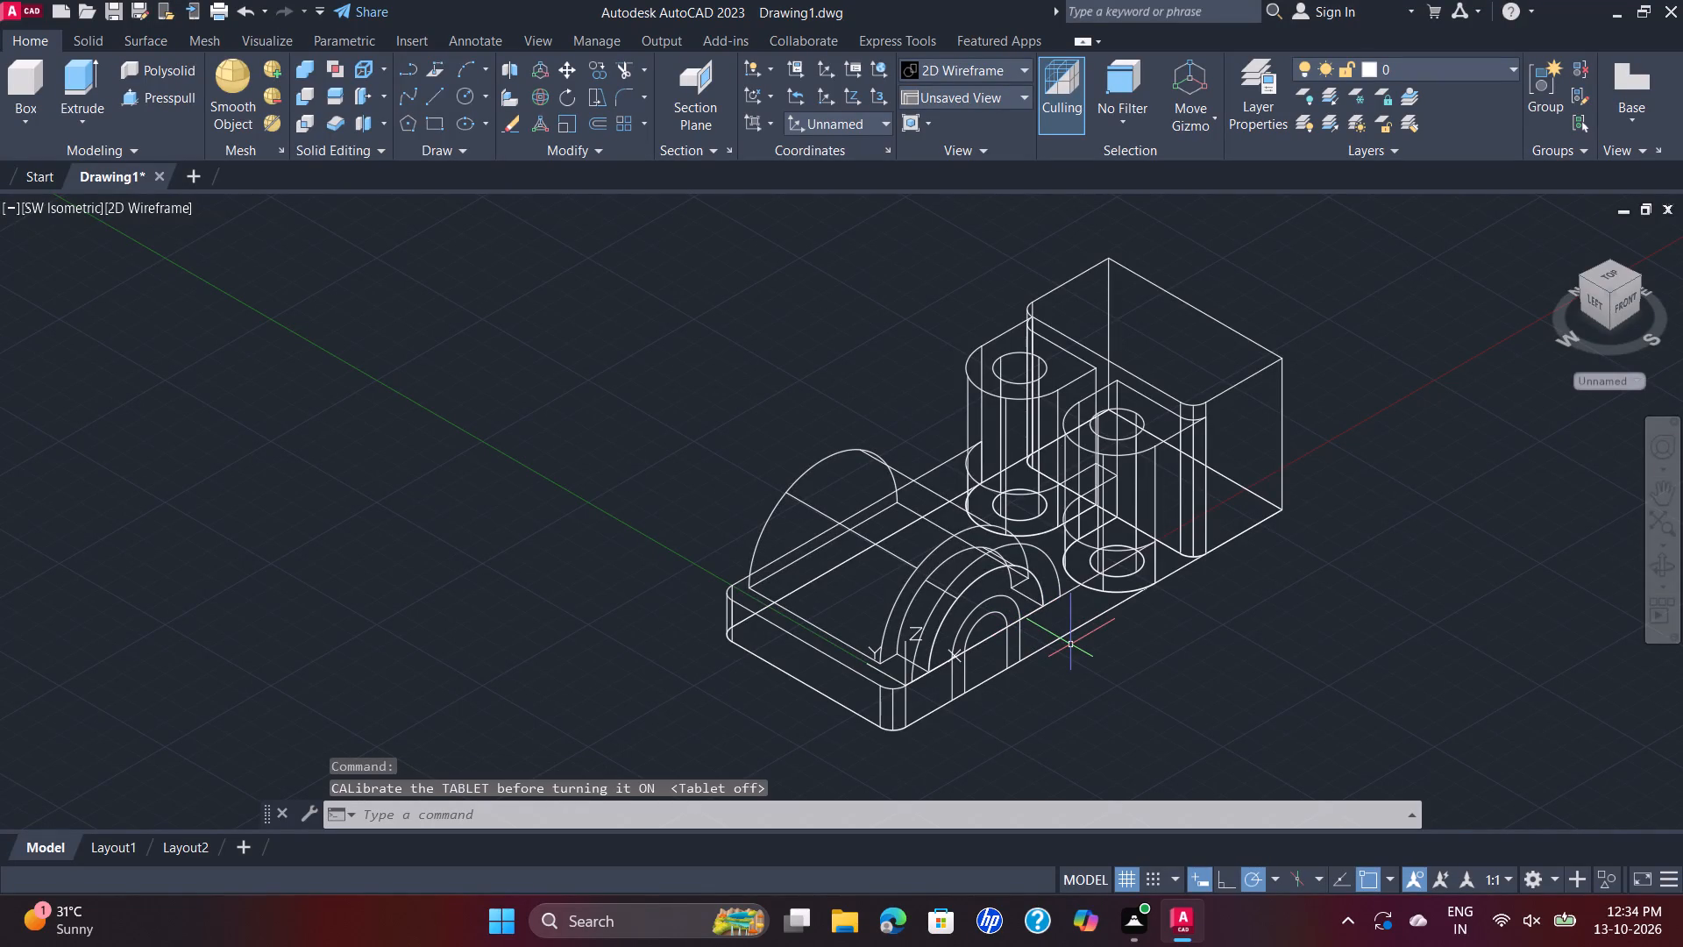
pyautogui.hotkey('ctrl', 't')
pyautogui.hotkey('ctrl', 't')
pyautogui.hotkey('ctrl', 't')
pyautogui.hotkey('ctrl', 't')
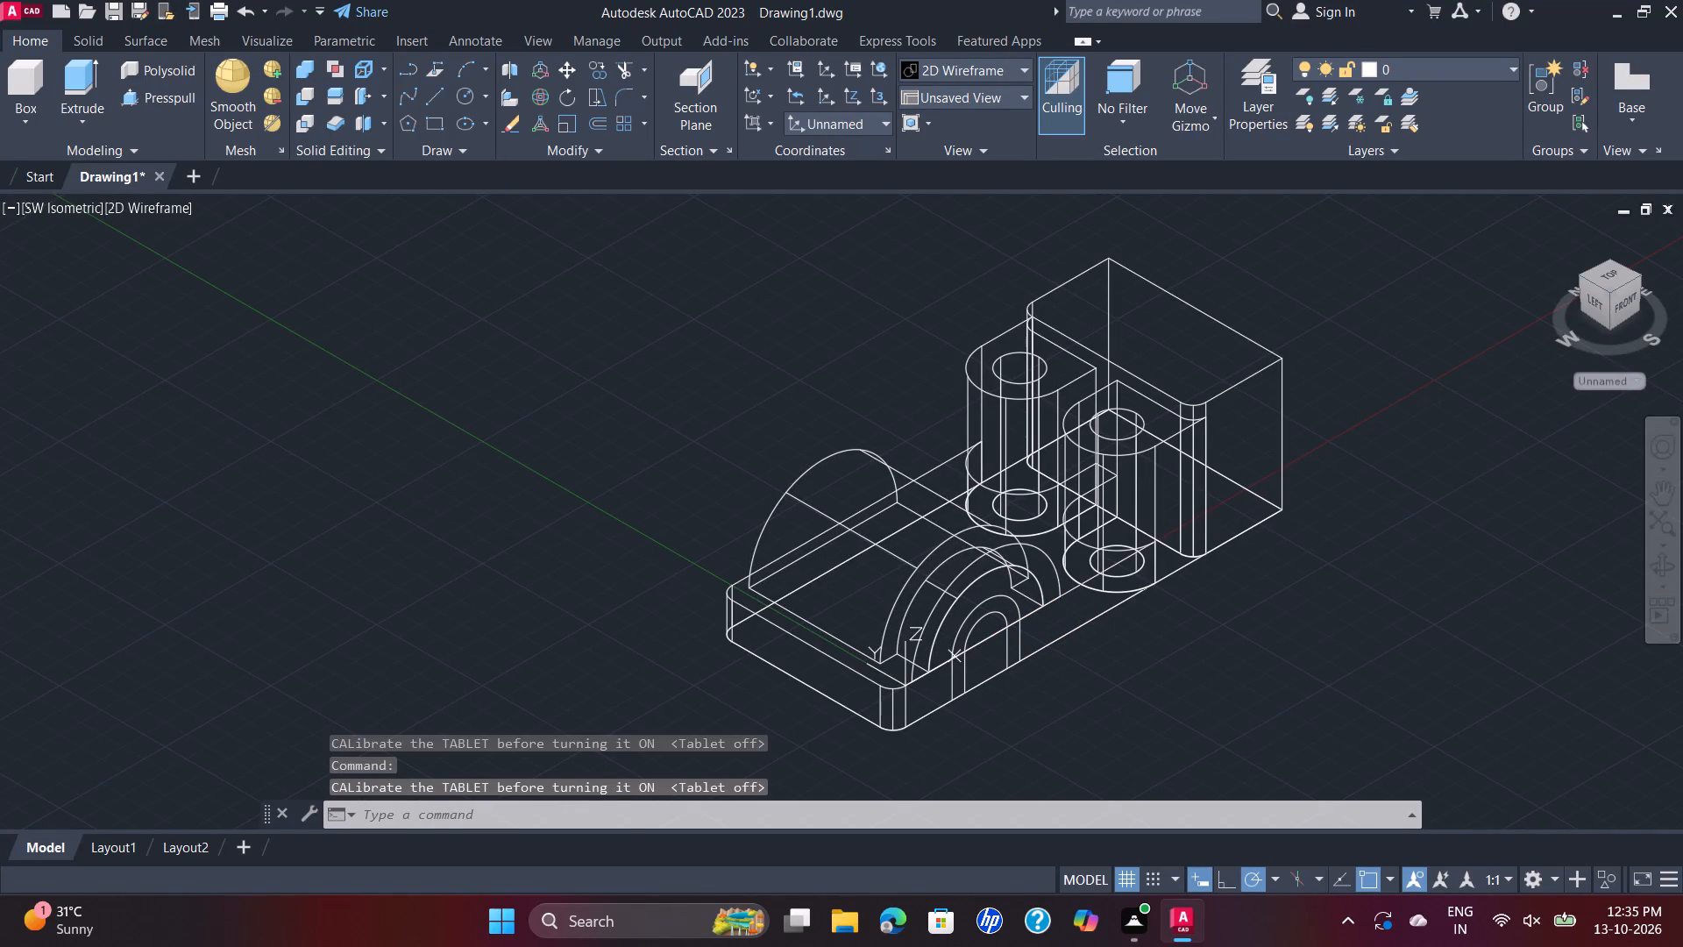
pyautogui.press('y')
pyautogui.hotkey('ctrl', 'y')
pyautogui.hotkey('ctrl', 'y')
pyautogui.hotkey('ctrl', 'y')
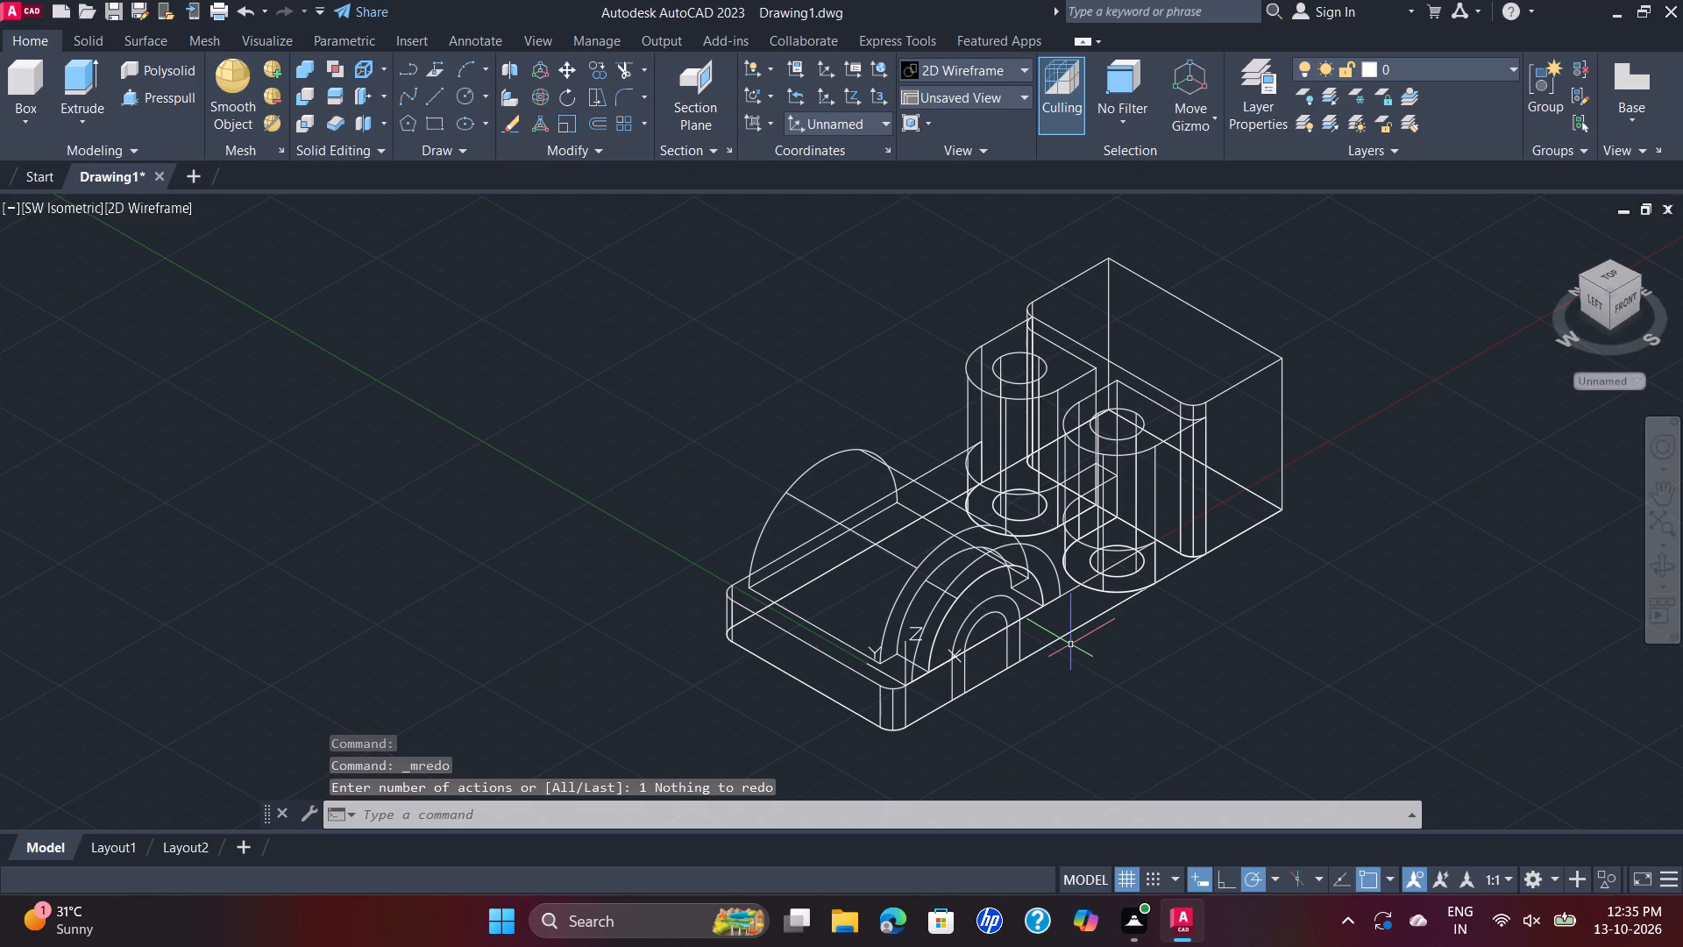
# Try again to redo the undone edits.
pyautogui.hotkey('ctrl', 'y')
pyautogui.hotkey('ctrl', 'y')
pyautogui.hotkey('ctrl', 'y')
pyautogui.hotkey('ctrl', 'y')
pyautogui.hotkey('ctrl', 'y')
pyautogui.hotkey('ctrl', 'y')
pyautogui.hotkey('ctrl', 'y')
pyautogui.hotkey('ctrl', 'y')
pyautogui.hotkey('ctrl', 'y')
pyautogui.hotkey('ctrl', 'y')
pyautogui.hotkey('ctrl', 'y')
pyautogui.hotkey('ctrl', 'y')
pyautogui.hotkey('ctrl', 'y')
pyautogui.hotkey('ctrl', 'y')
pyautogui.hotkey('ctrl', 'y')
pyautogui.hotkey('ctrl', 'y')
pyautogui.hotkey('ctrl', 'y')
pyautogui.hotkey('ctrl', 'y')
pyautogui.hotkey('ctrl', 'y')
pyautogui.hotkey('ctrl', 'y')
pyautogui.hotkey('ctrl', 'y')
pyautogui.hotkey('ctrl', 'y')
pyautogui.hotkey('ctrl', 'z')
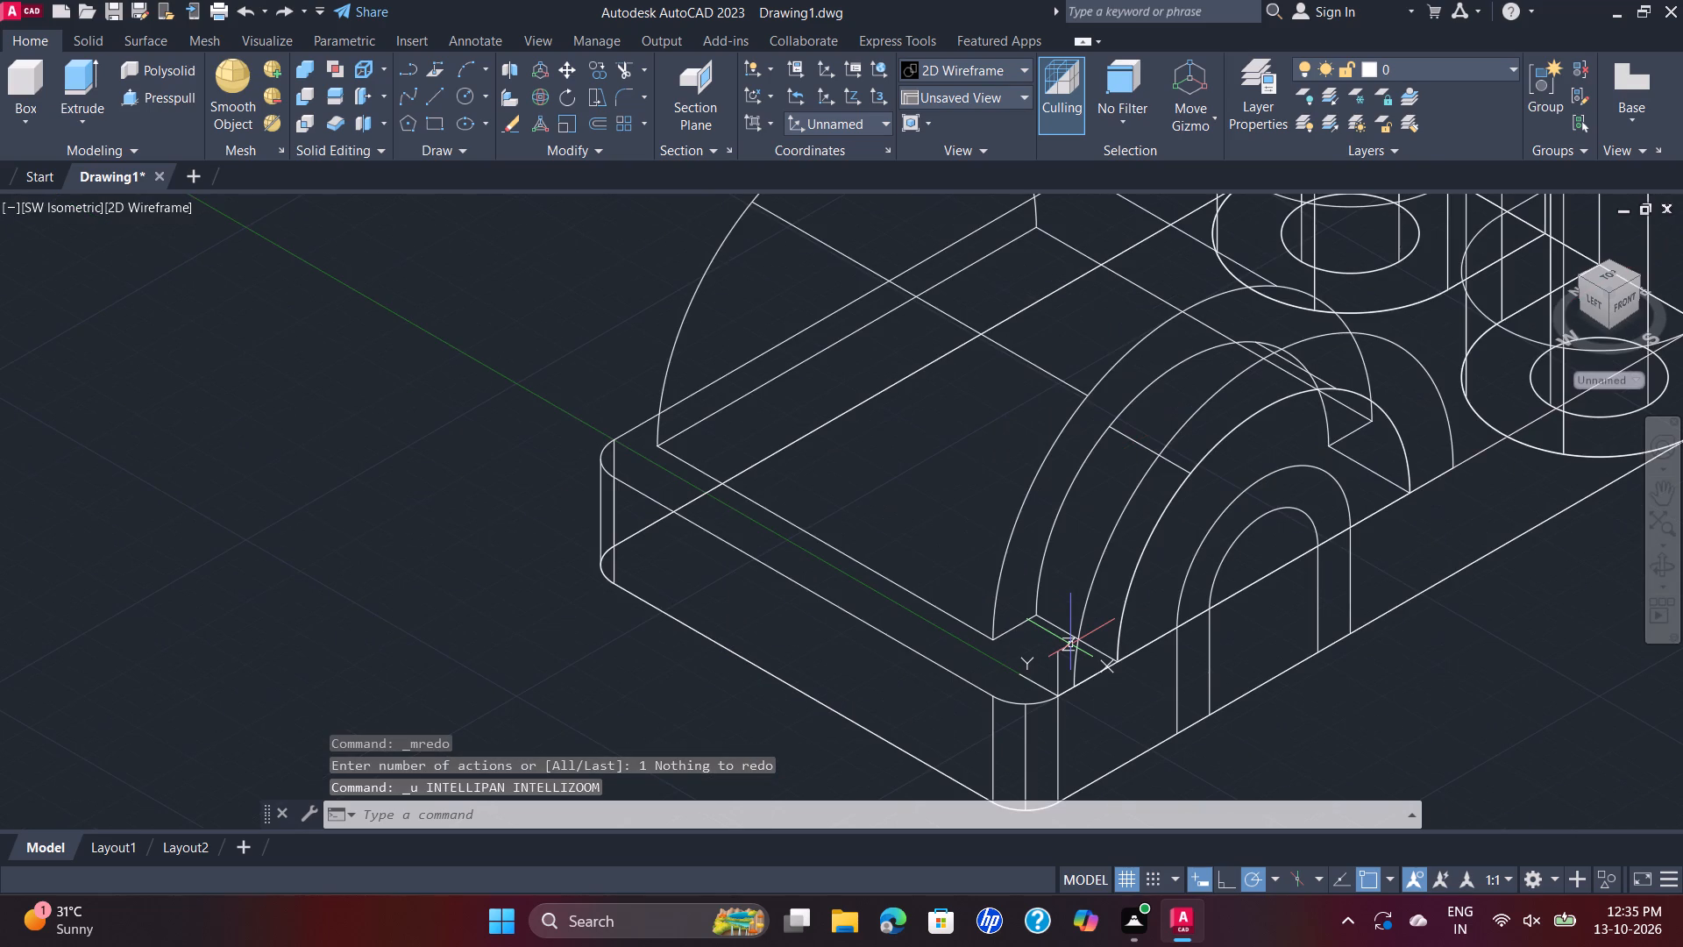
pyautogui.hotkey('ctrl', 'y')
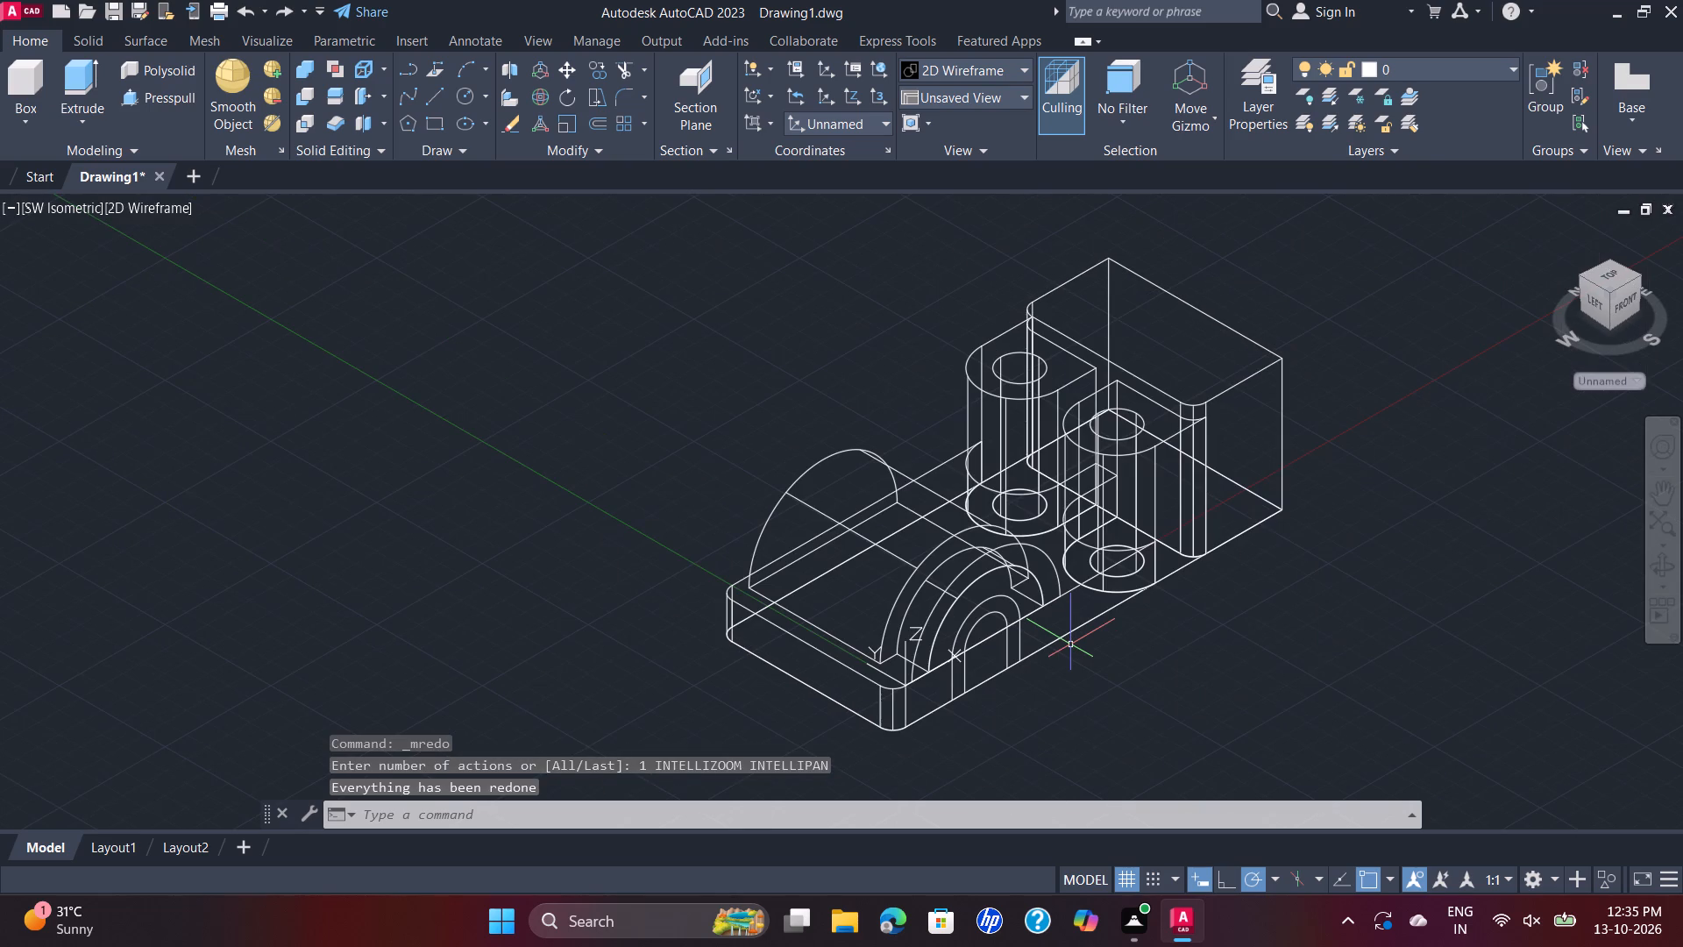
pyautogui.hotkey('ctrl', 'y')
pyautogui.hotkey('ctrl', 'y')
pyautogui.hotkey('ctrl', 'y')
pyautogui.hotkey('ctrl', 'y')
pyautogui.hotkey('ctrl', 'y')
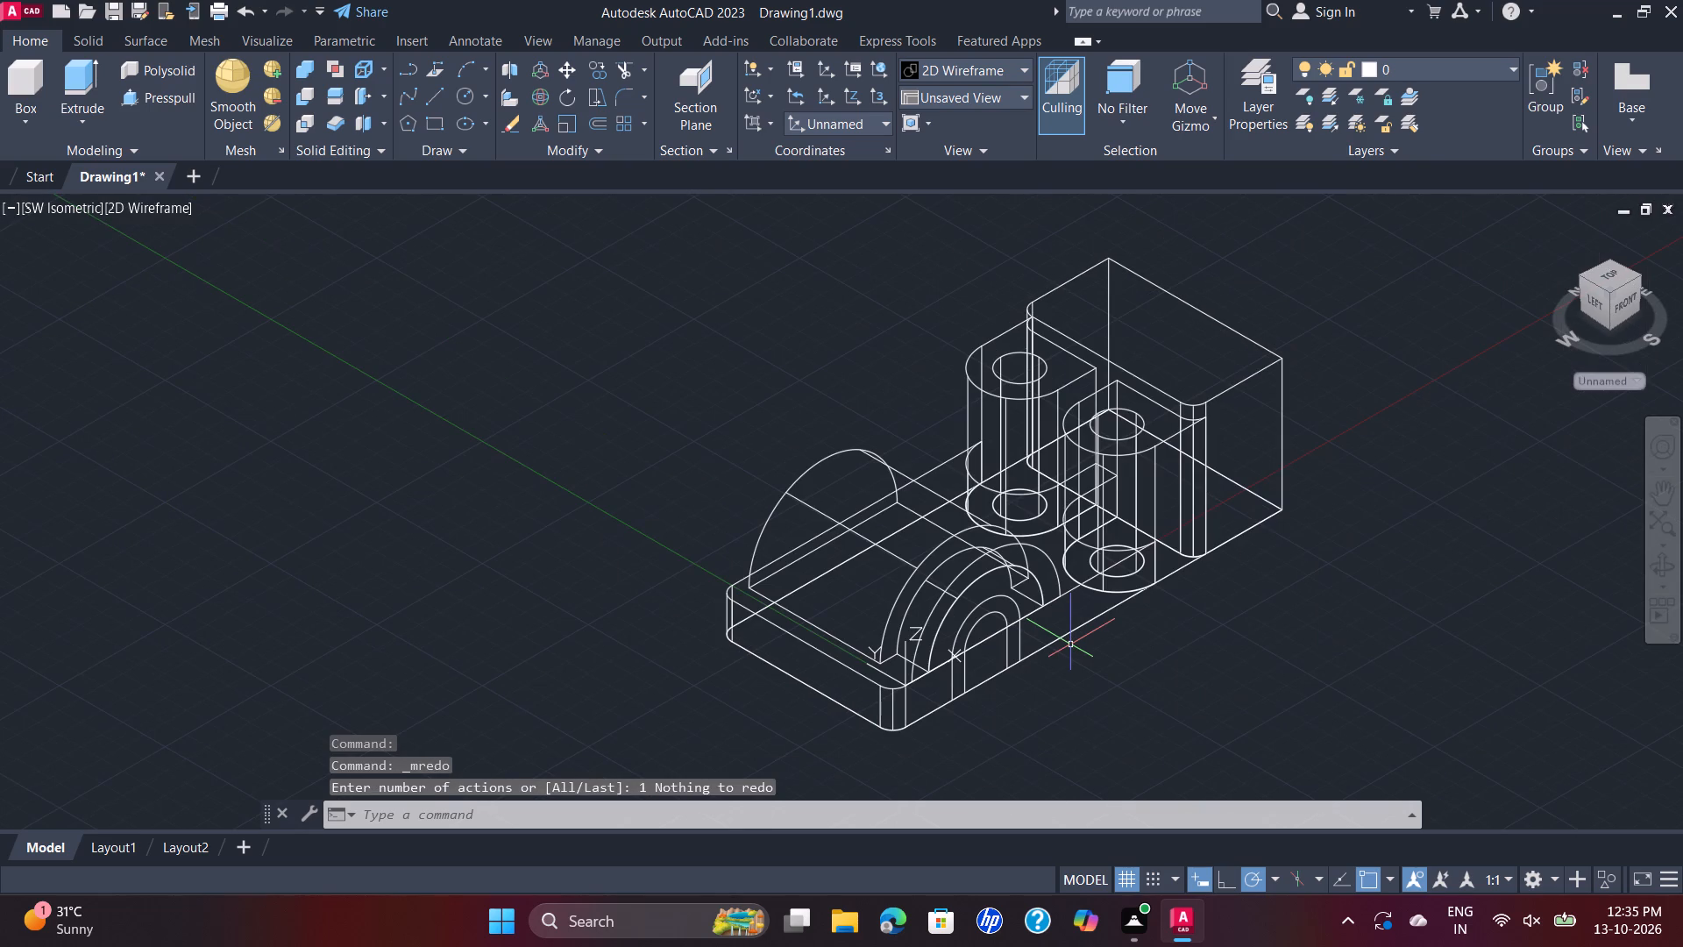
# Switch the model display to the Shades of Gray visual style.
pyautogui.click(144, 210)
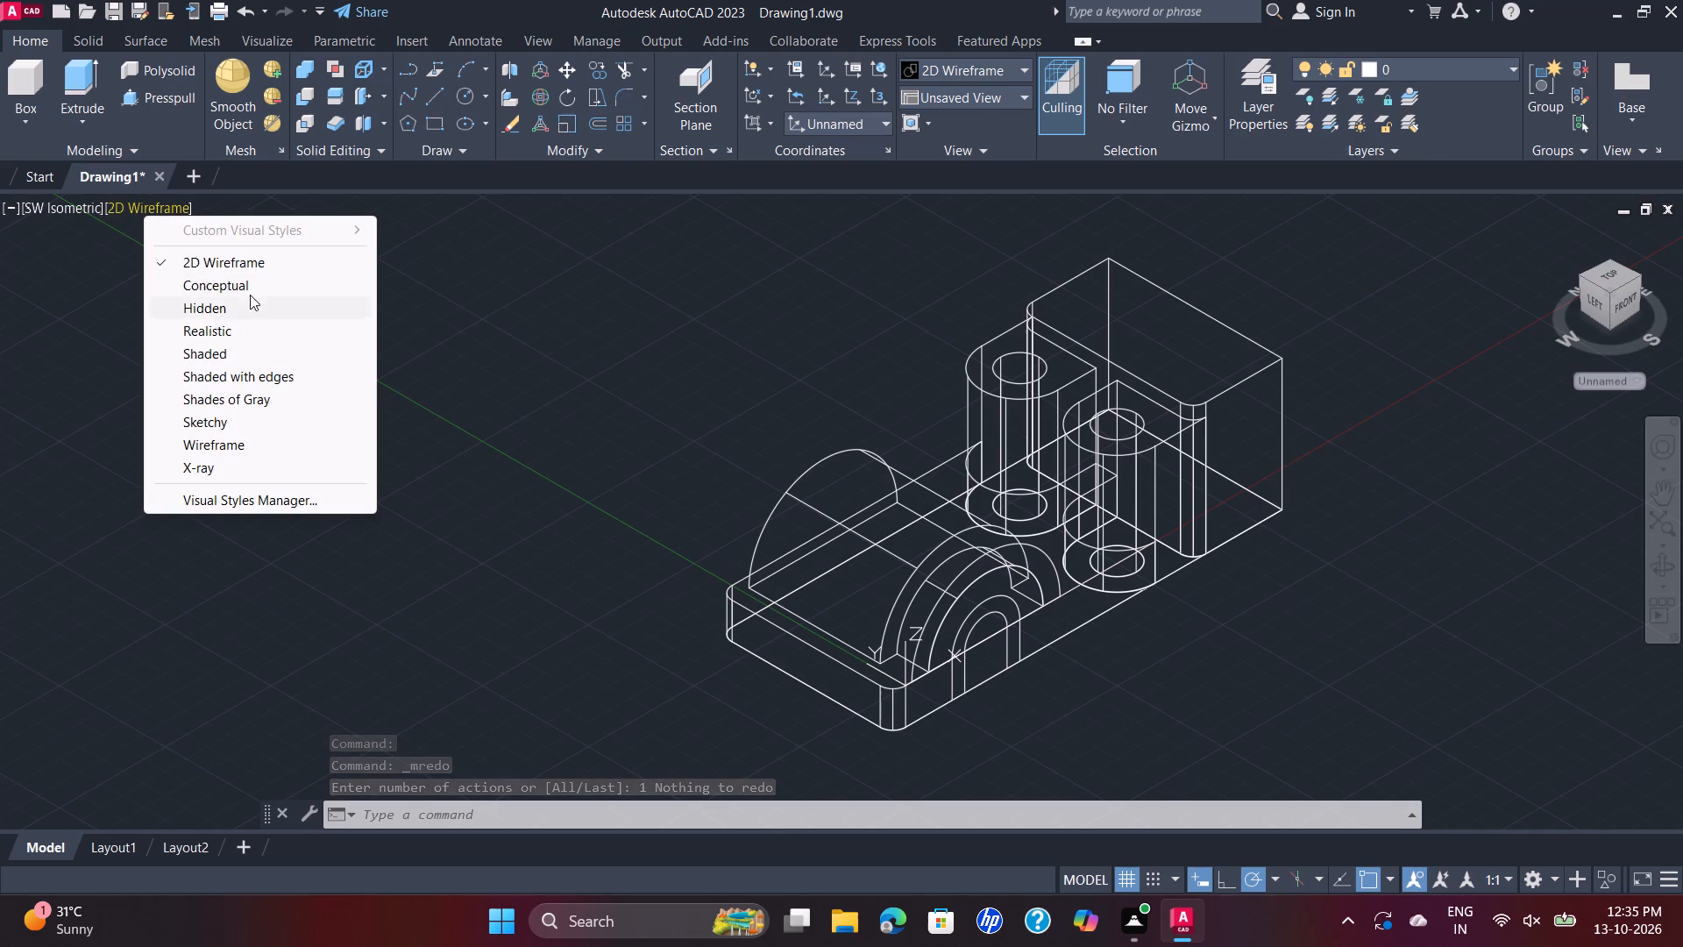
pyautogui.click(253, 395)
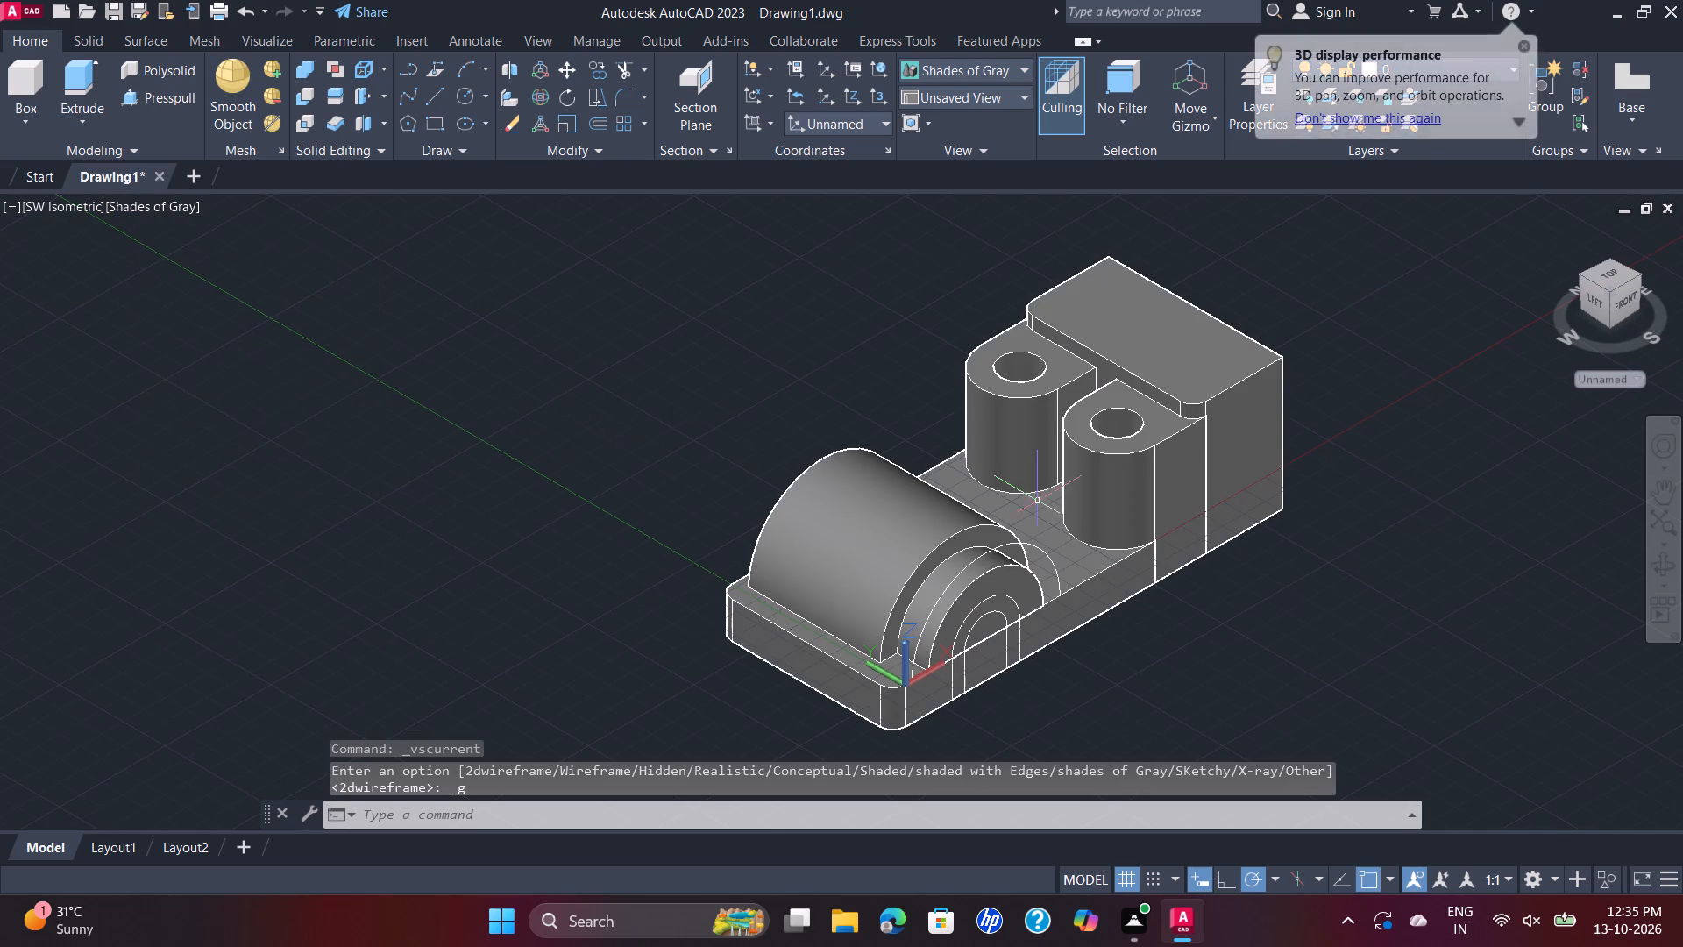
# Presspull the boss face between the 16 and 27 mm radius arcs back to the front face of the large half-round.
pyautogui.scroll(2, 1055, 572)
pyautogui.scroll(1, 958, 639)
pyautogui.scroll(-1, 958, 640)
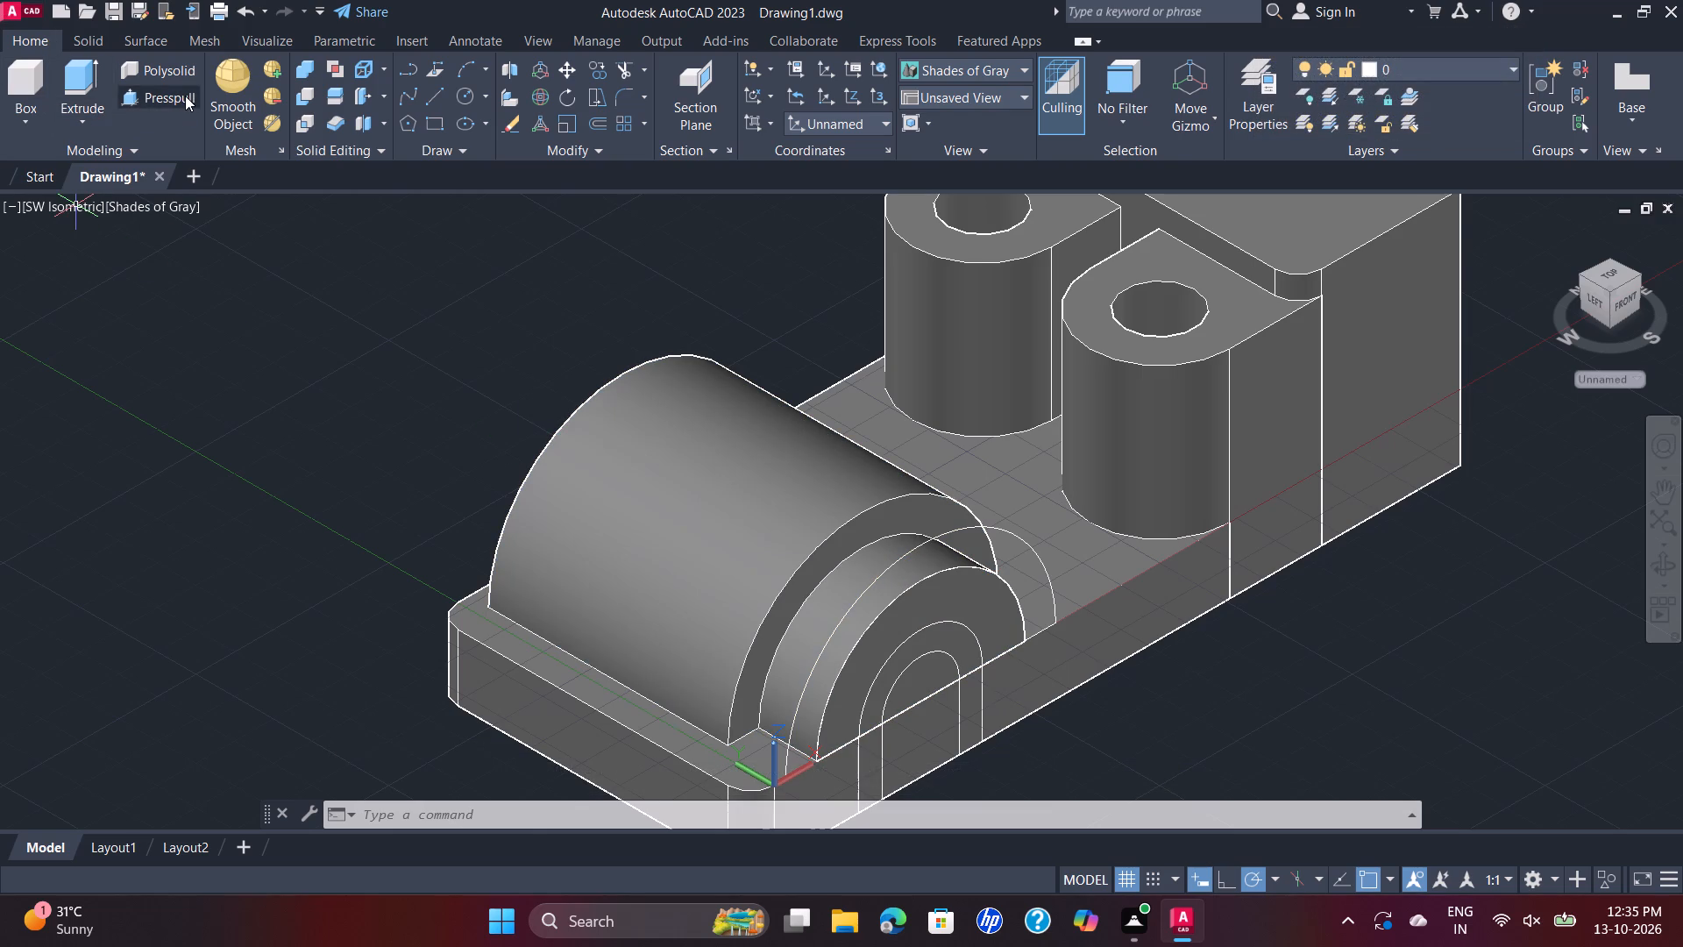
pyautogui.click(154, 94)
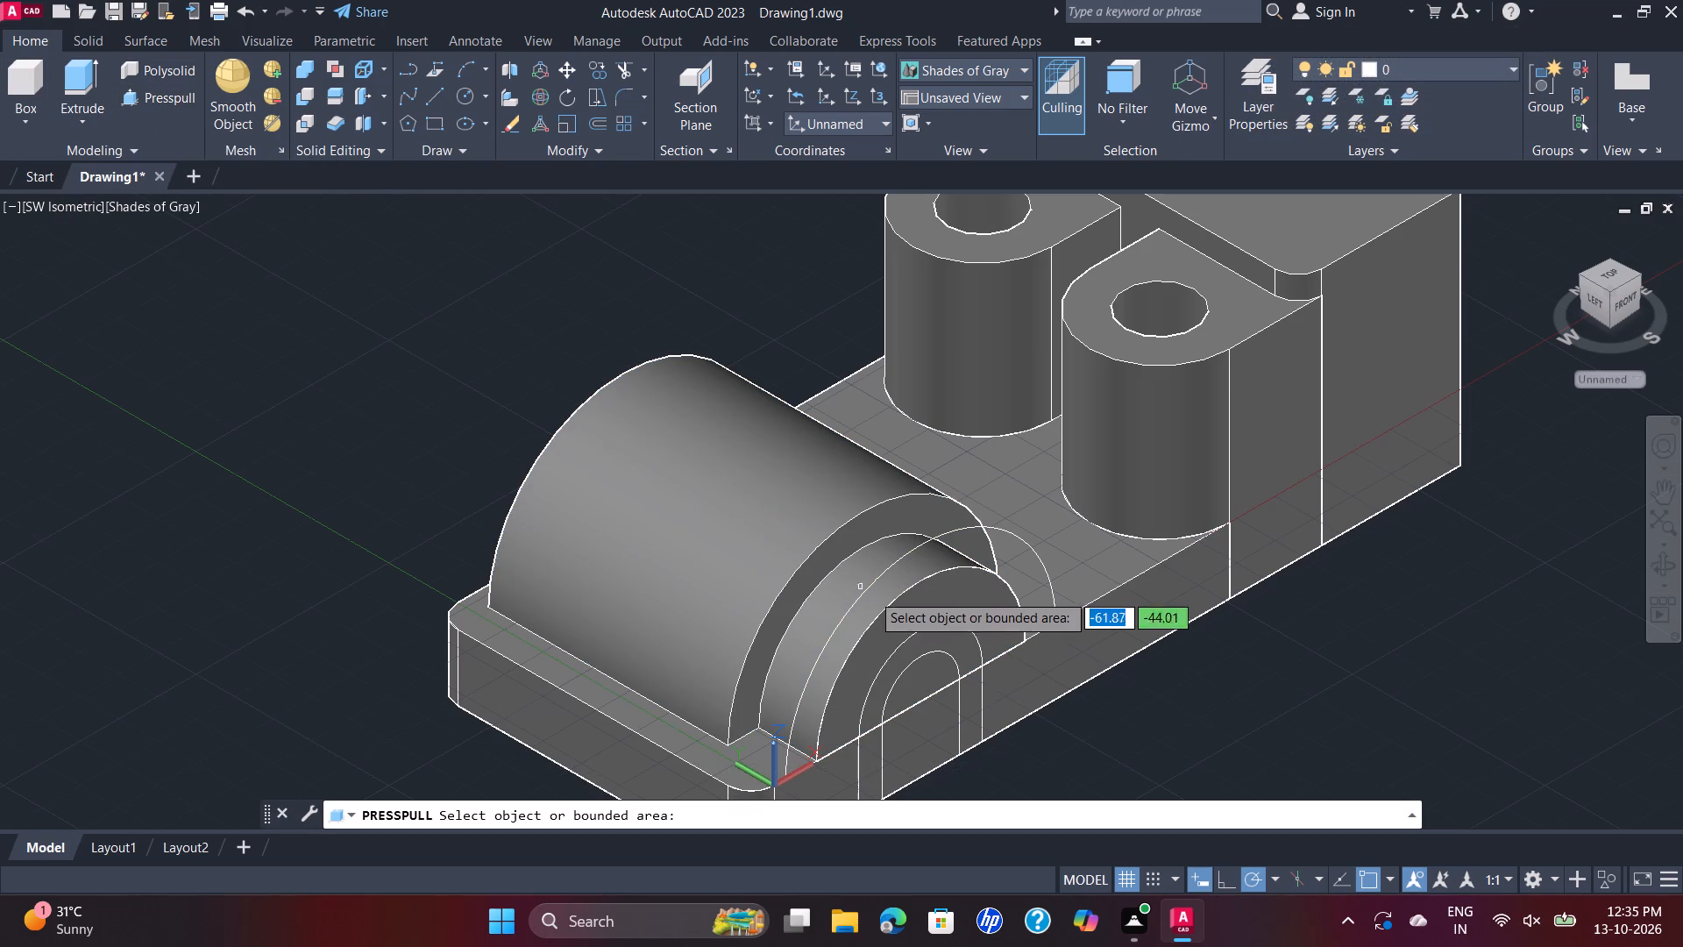
pyautogui.click(941, 609)
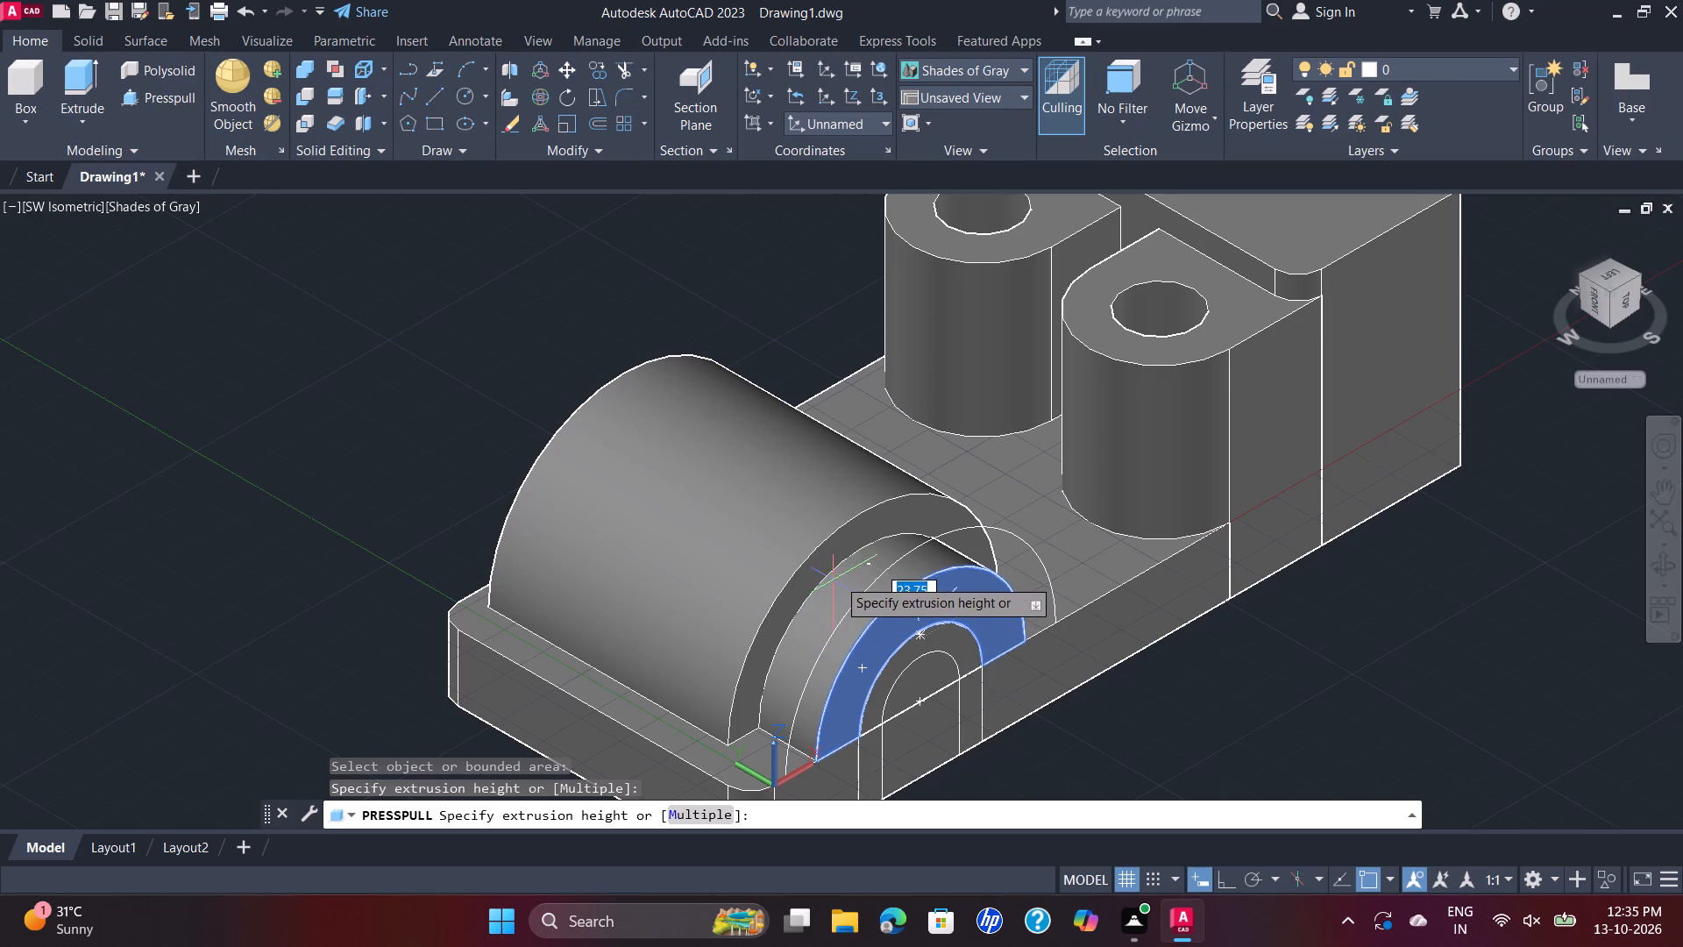
pyautogui.click(863, 547)
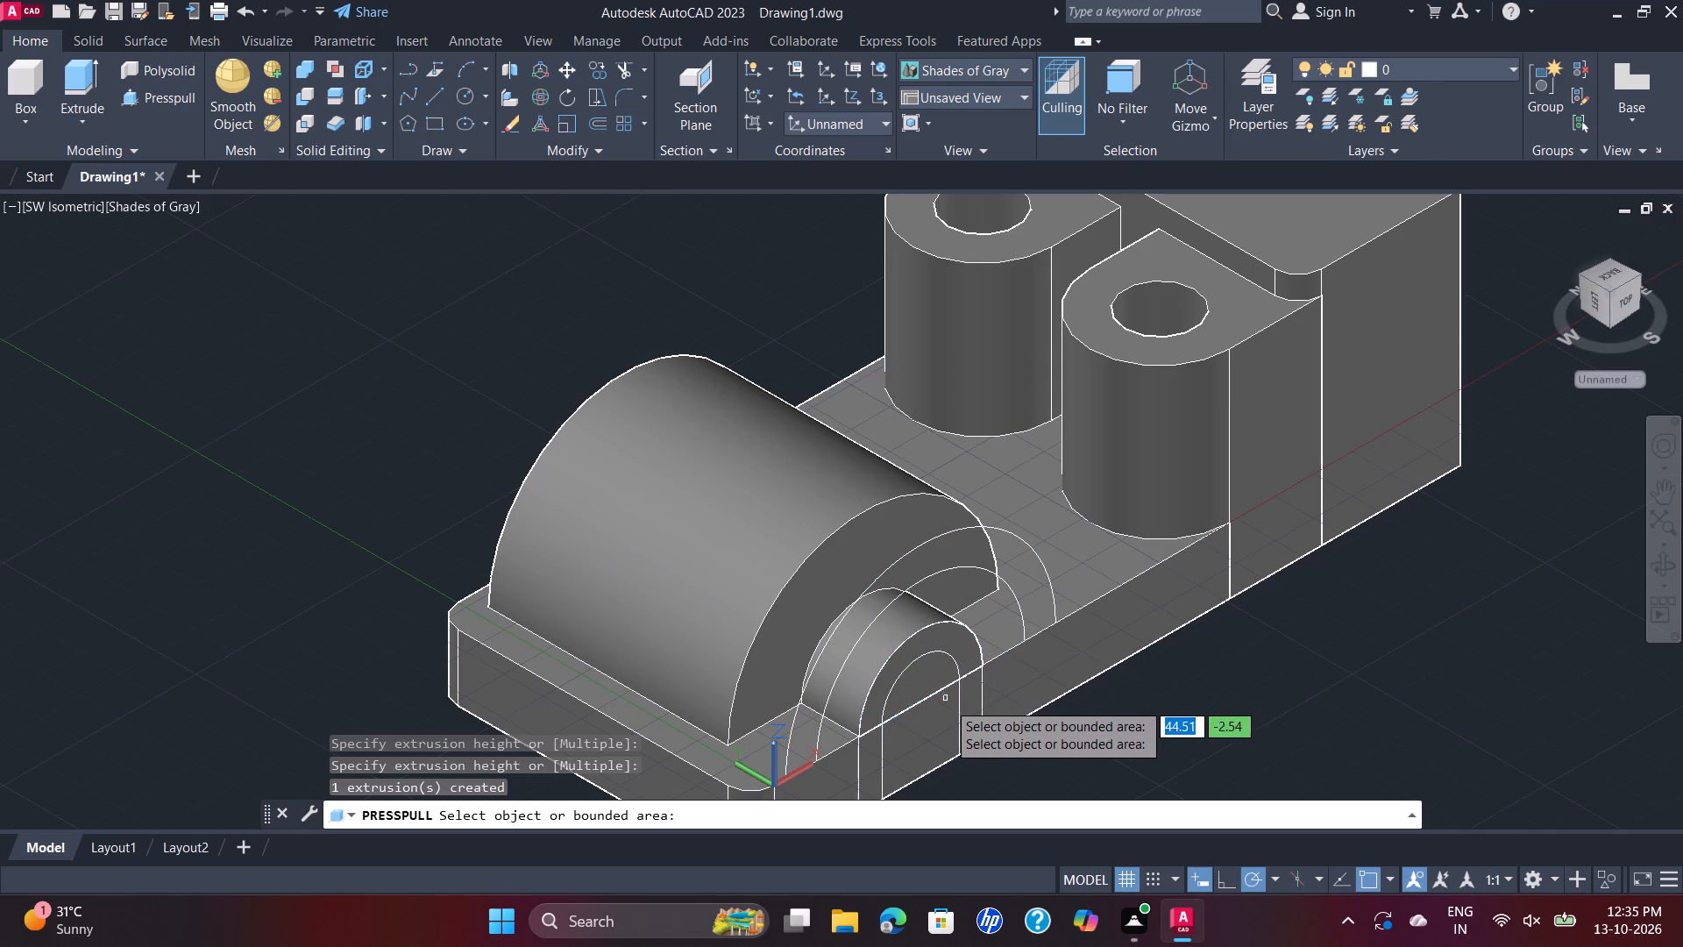
# Presspull the rectangular area and the semicircle of the 10 mm radius arch 82 mm through the base and half-round.
pyautogui.click(948, 710)
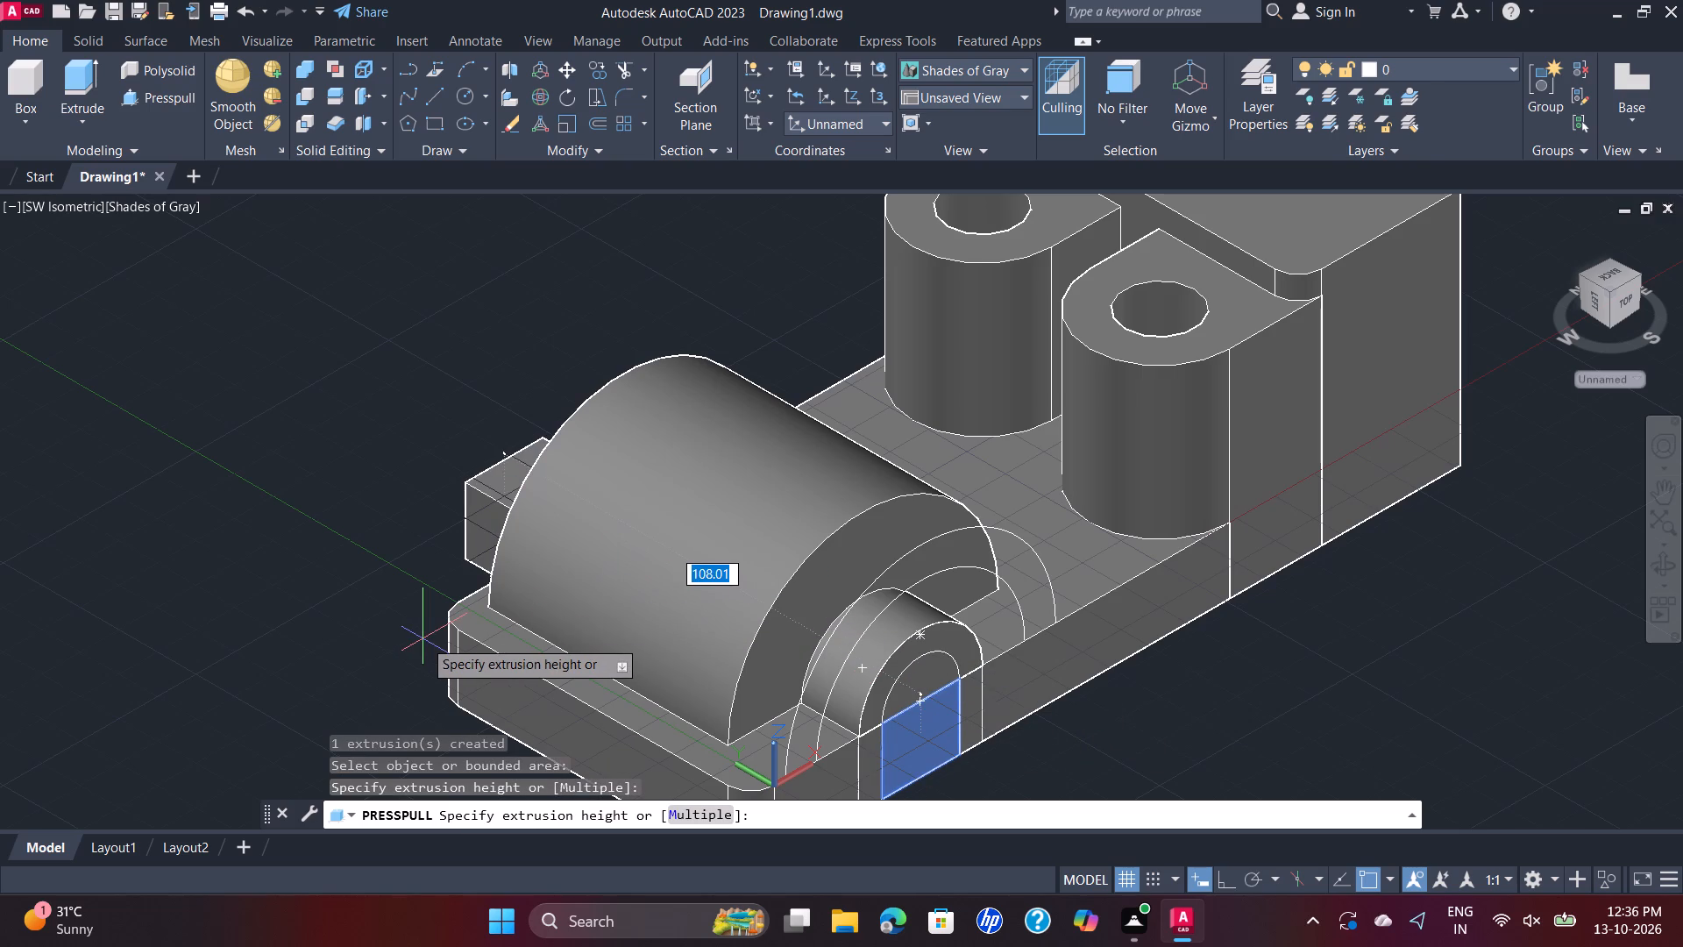
pyautogui.write('82')
pyautogui.press('Return')
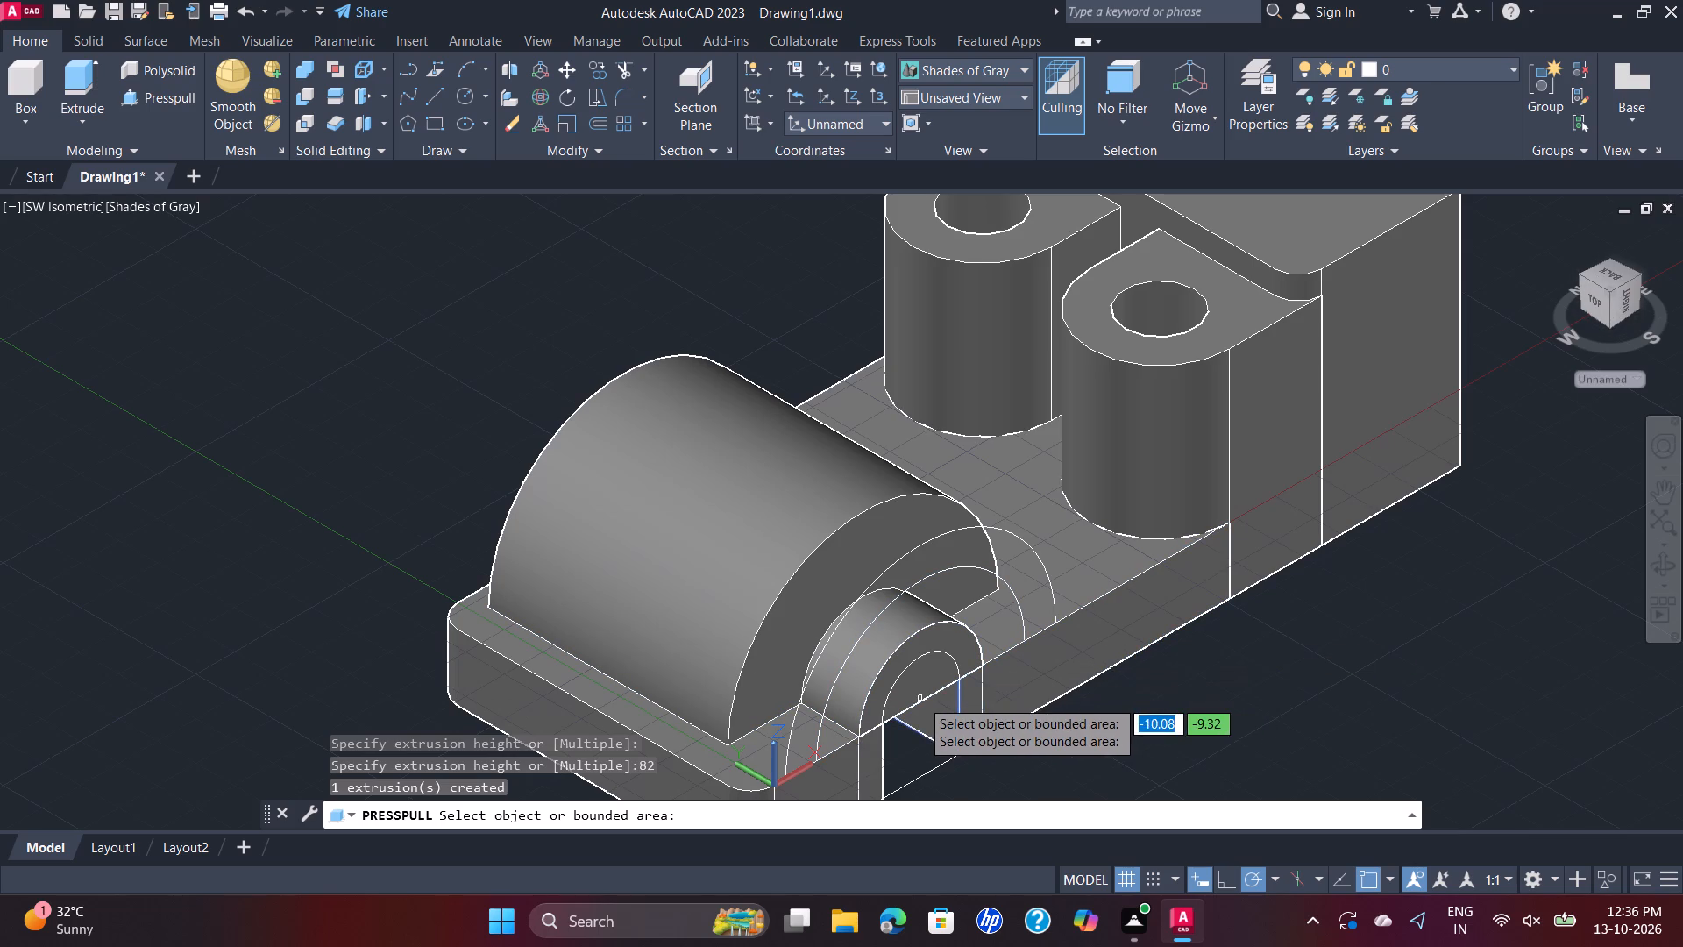
pyautogui.scroll(1, 926, 722)
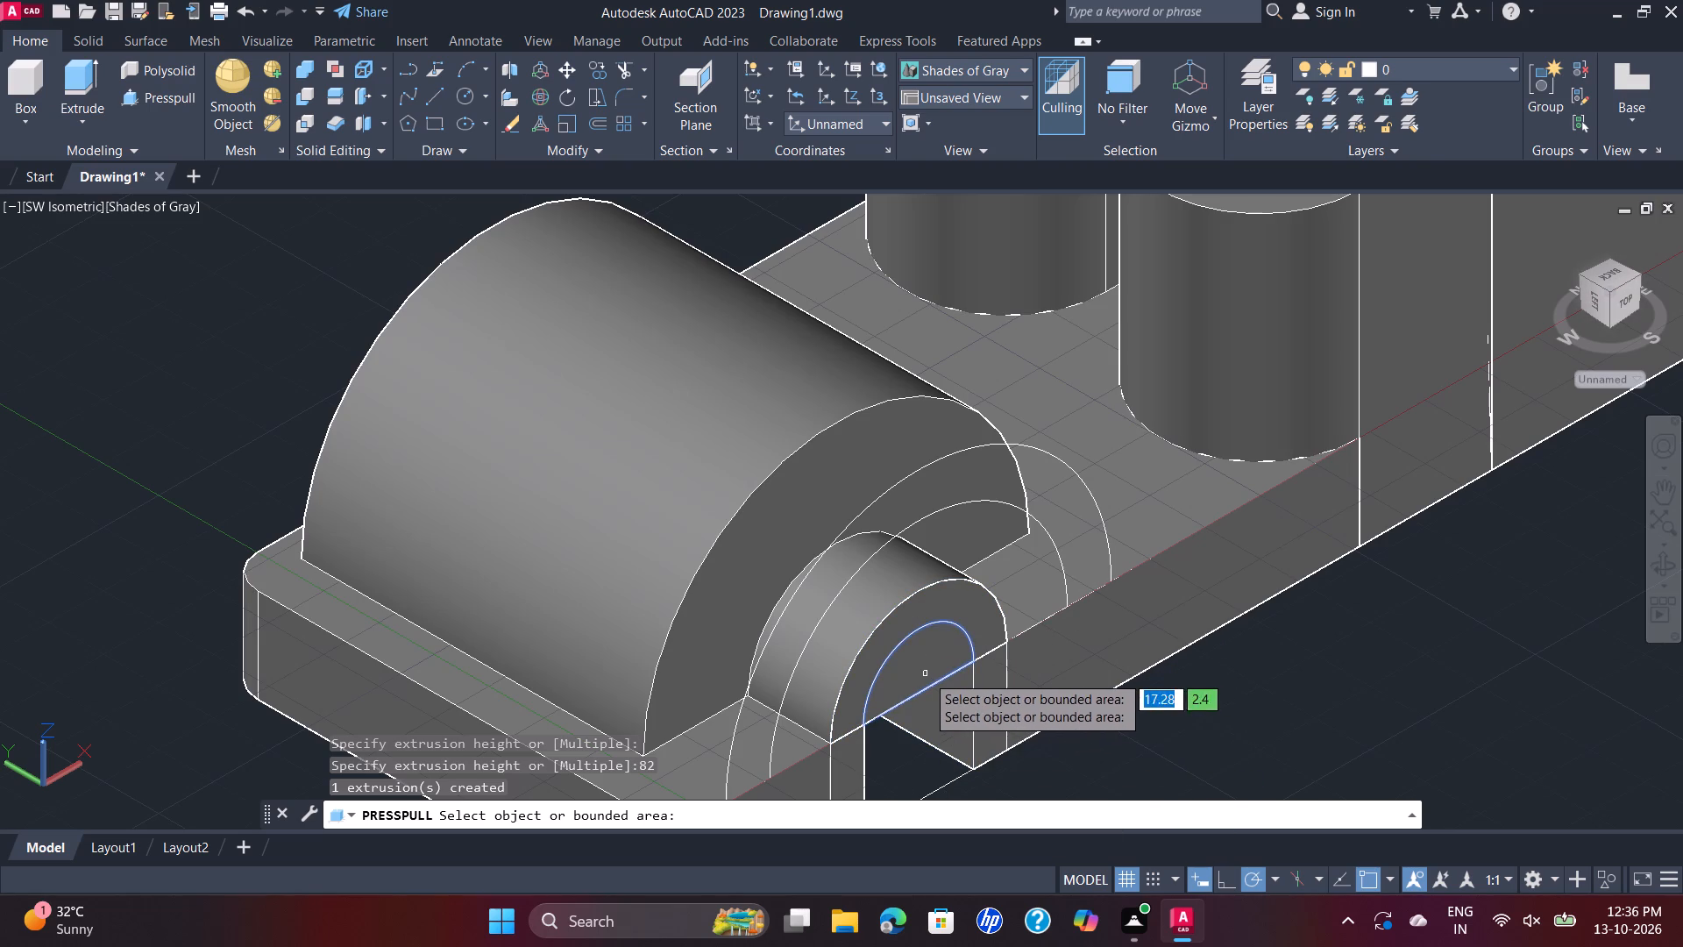
pyautogui.click(926, 674)
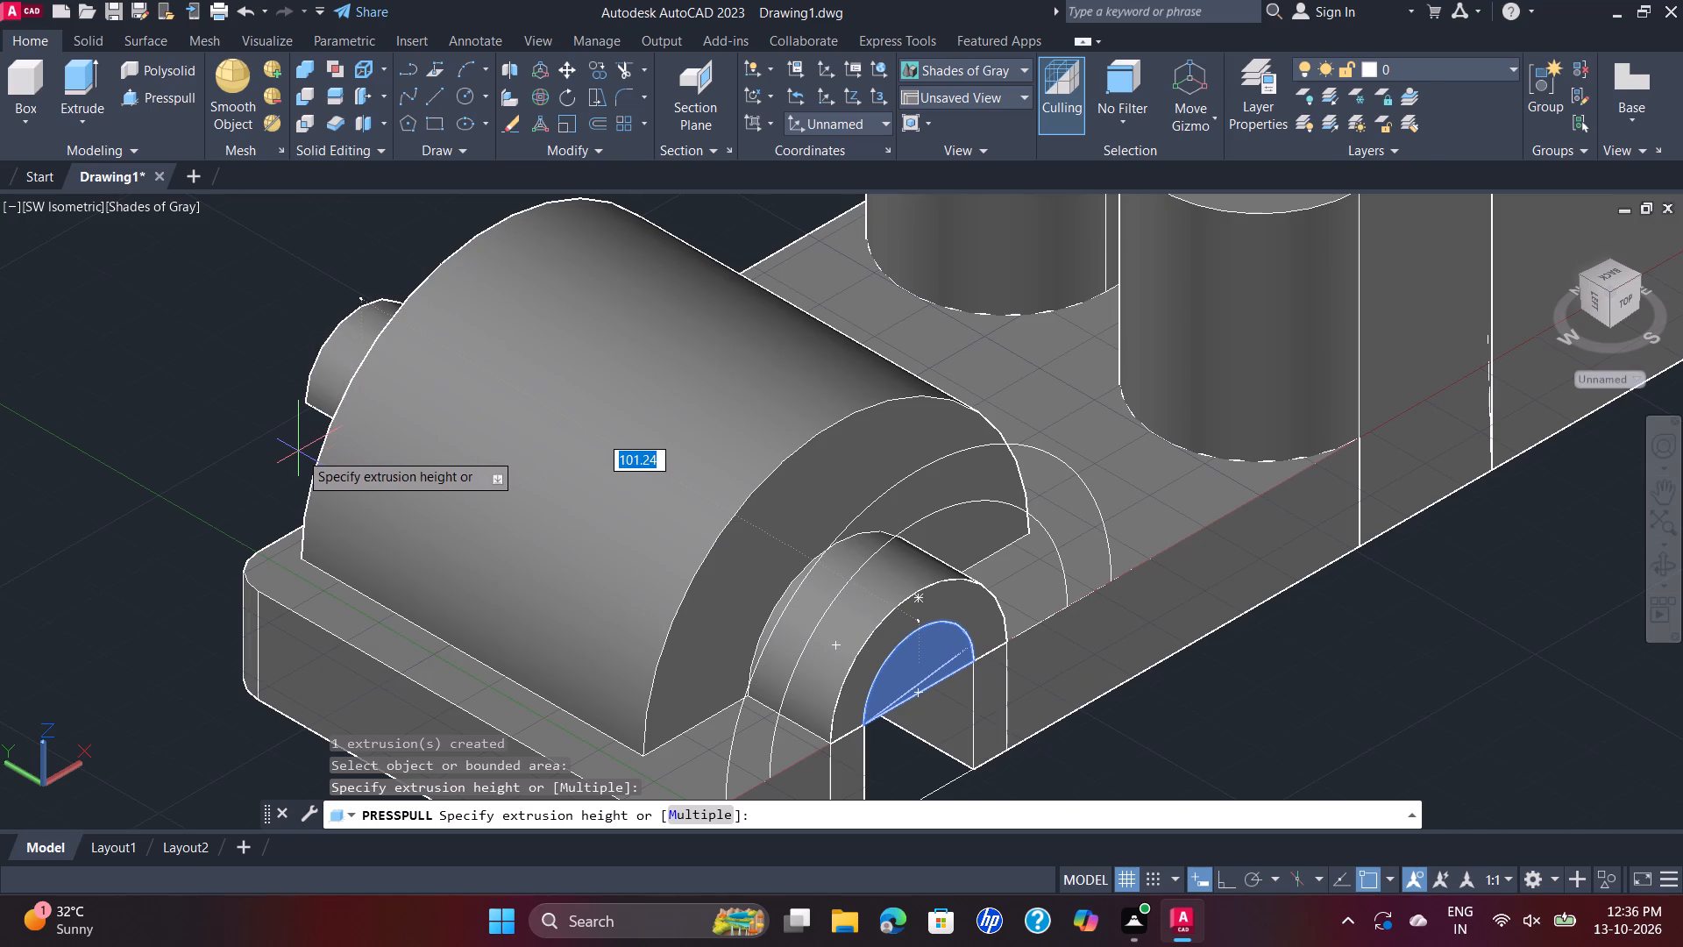
pyautogui.write('82')
pyautogui.press('Return')
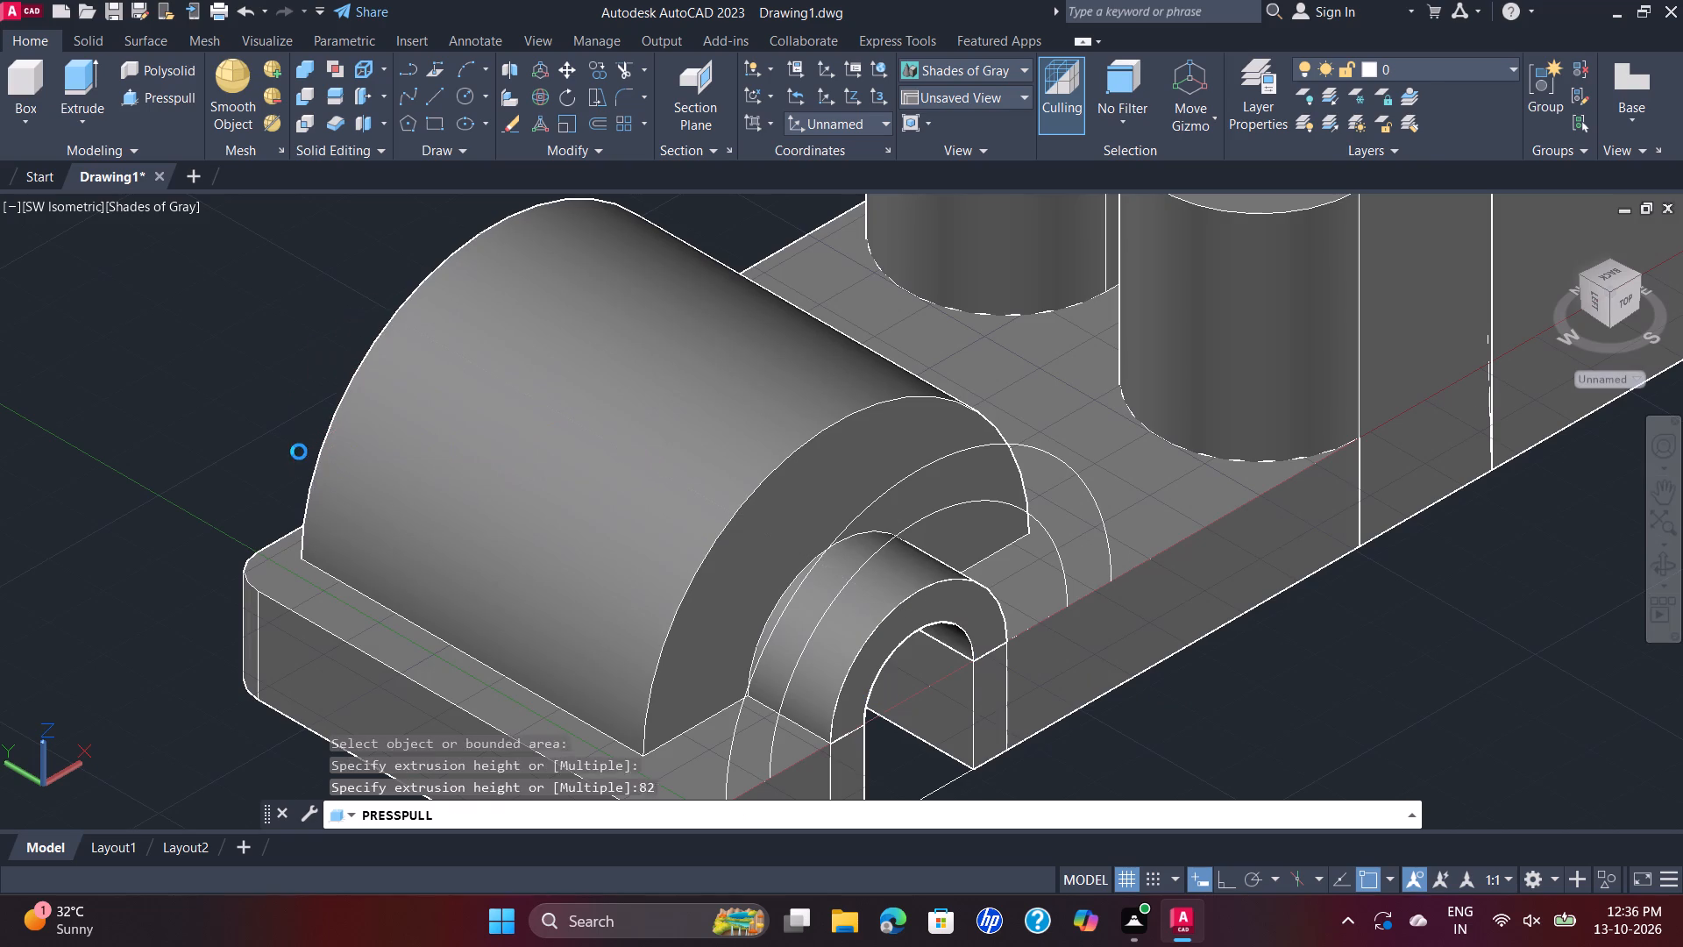
pyautogui.scroll(-1, 753, 602)
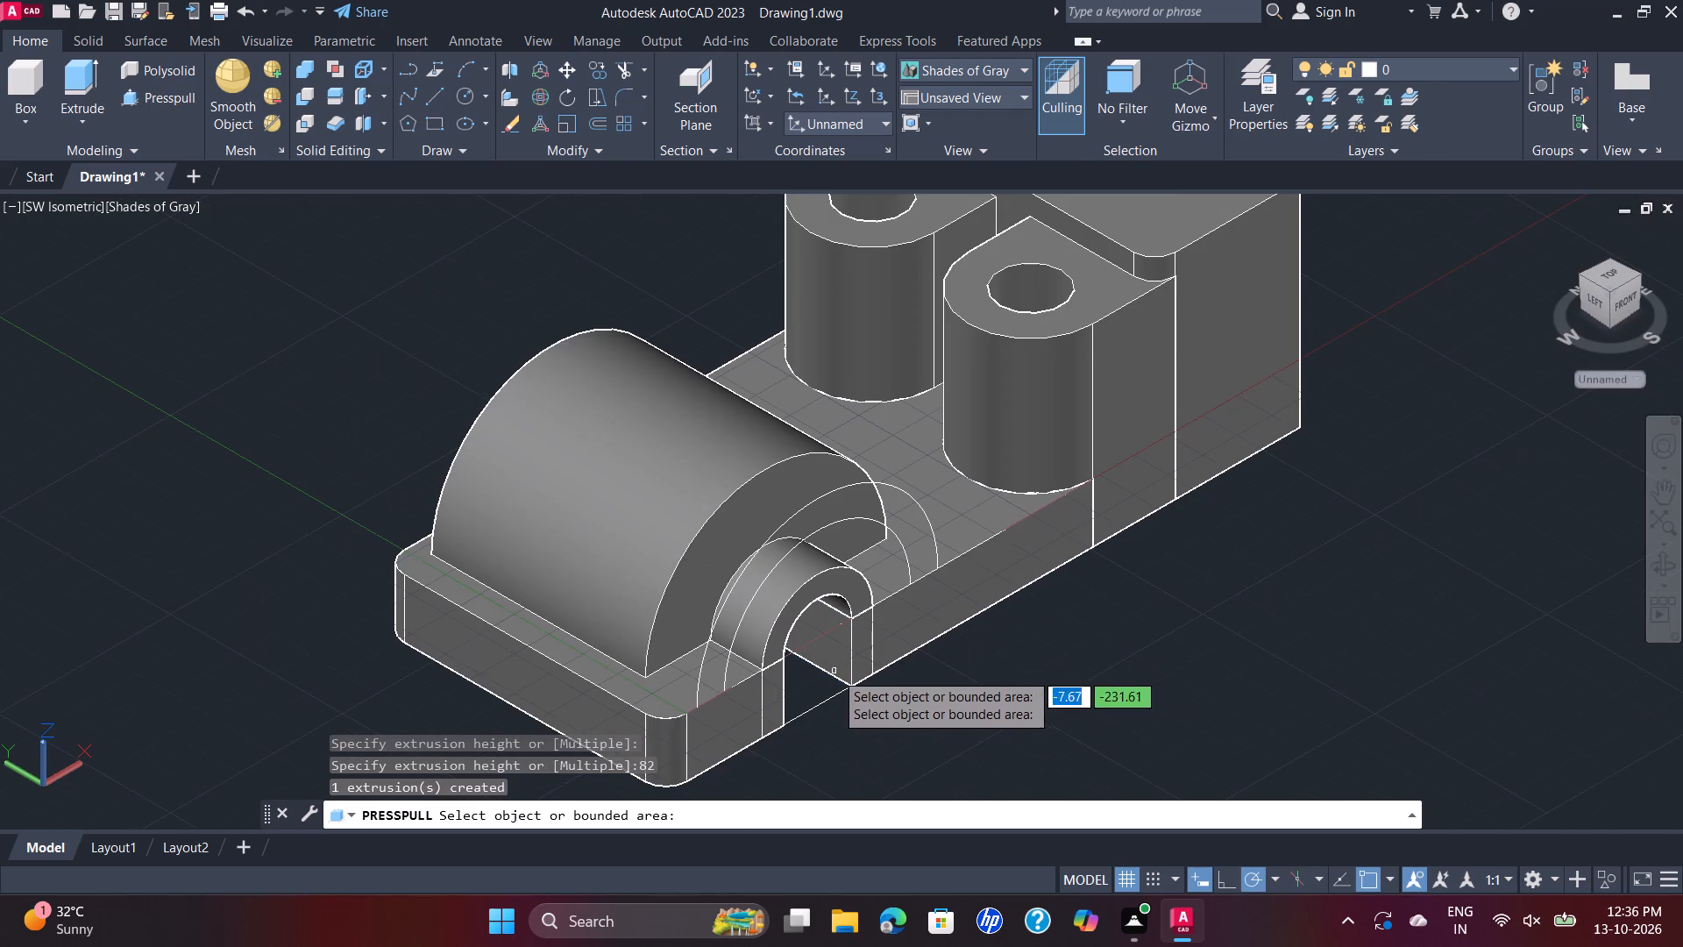
# Examine the half-round, its front boss and the arched through-opening from the left and back of the bracket.
pyautogui.keyDown('shift'); pyautogui.moveTo(970, 734); pyautogui.dragTo(1083, 698, button='middle'); pyautogui.keyUp('shift')
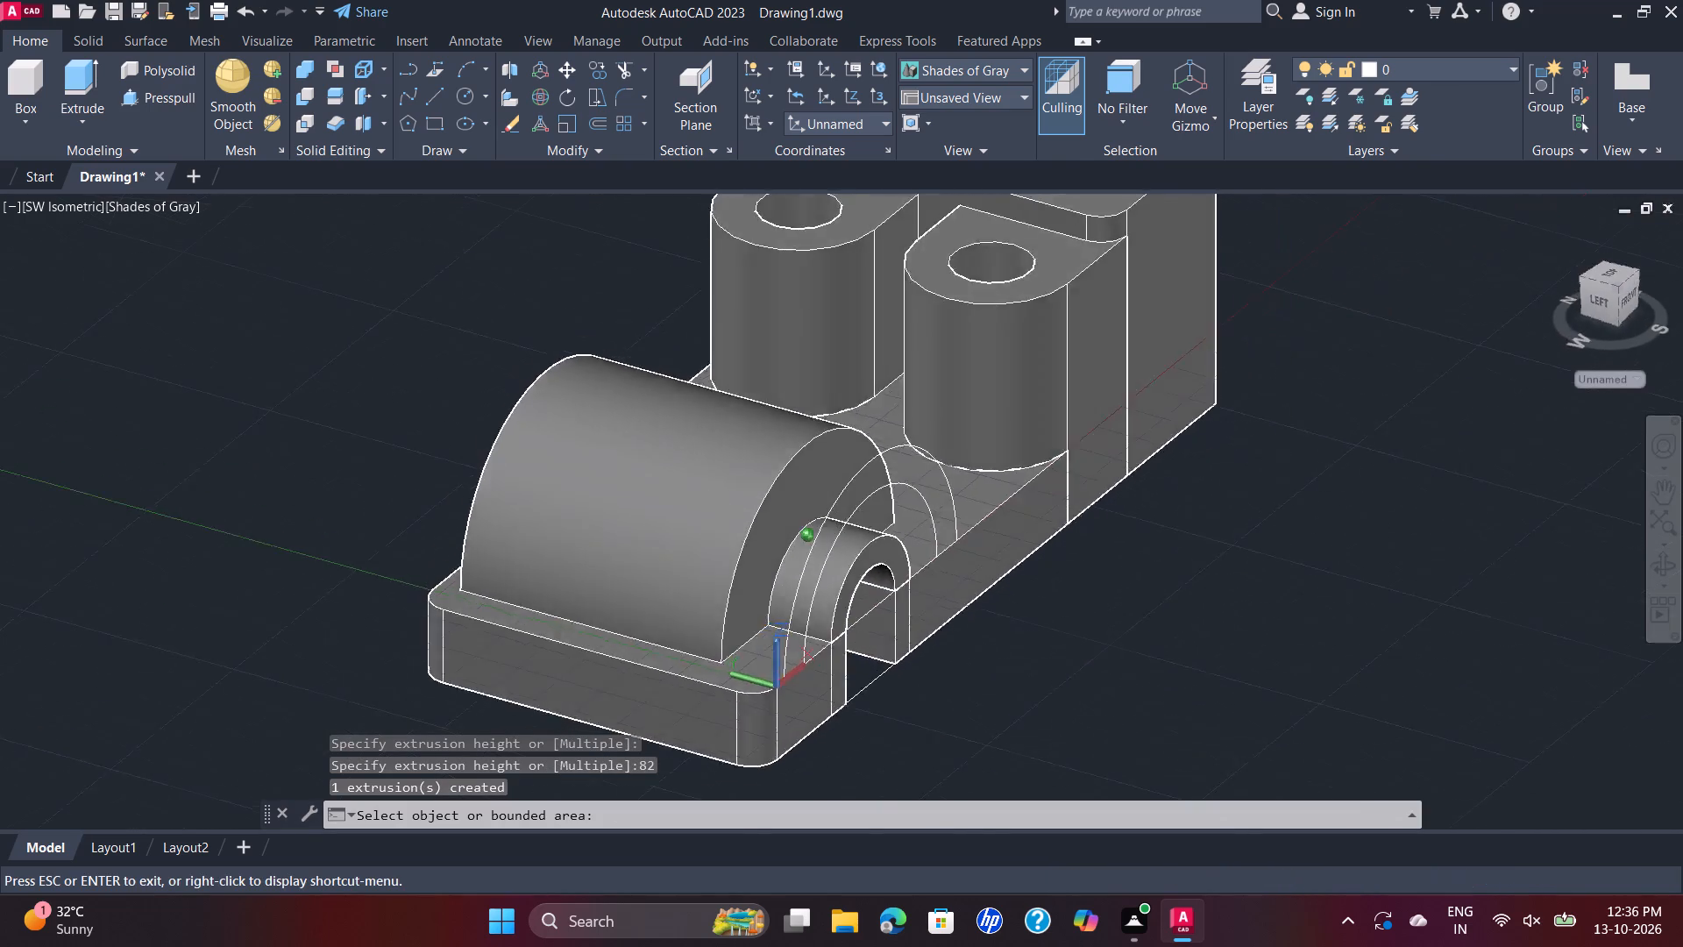
pyautogui.keyDown('shift'); pyautogui.moveTo(1083, 698); pyautogui.dragTo(1079, 677, button='middle'); pyautogui.keyUp('shift')
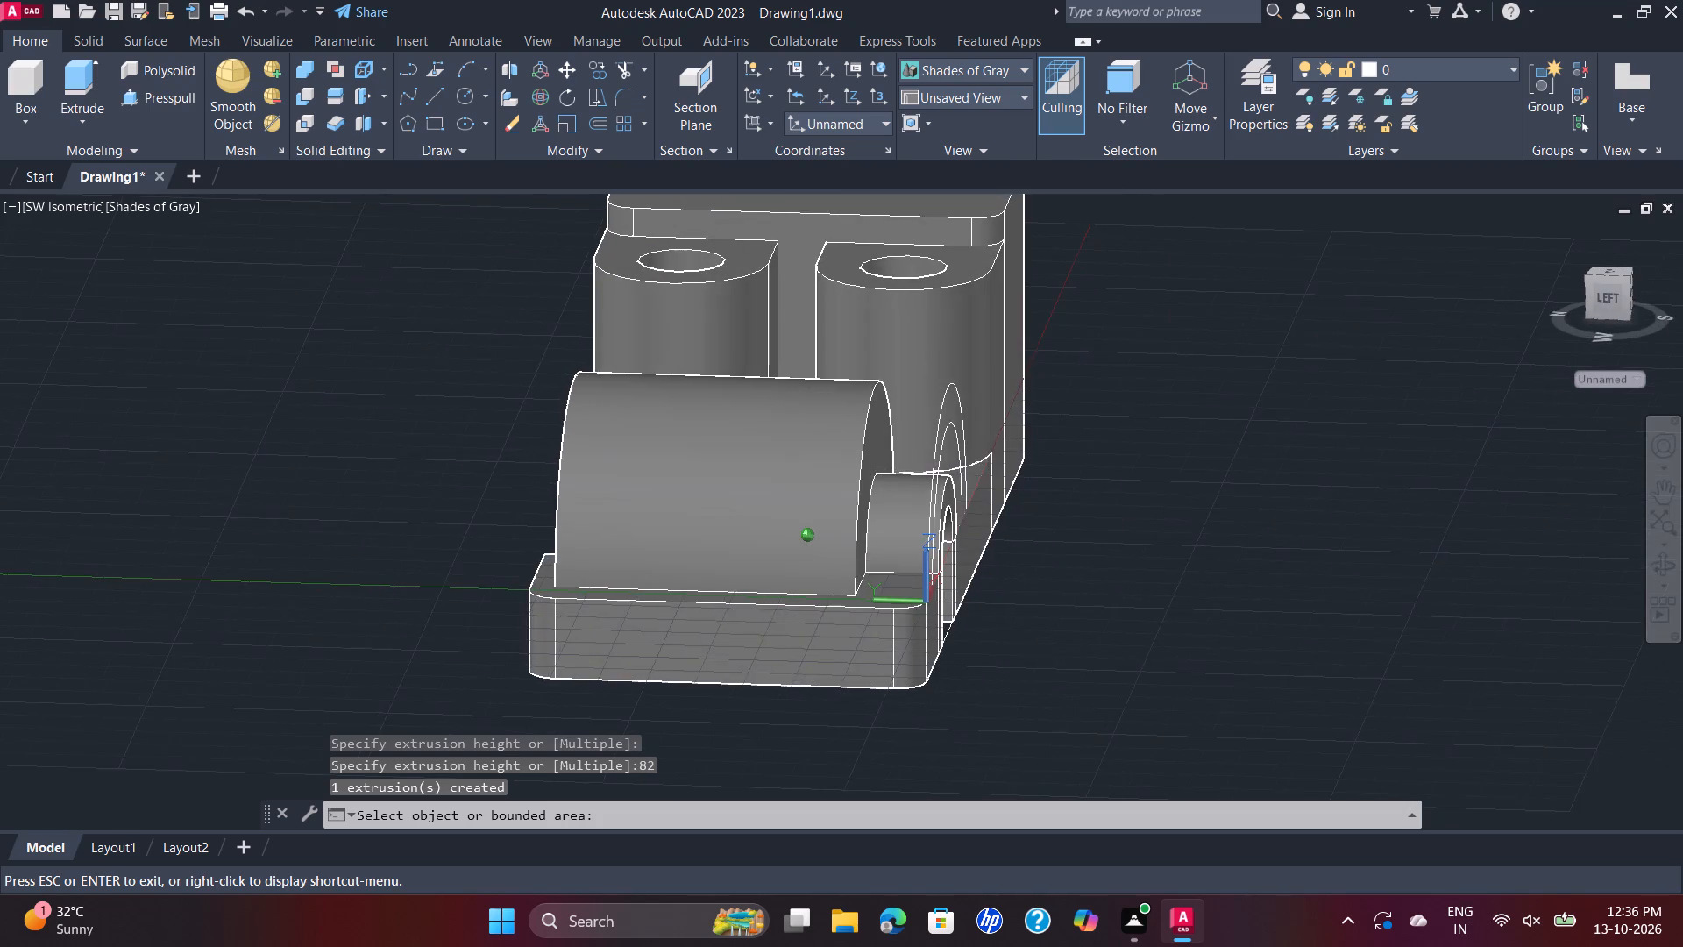
pyautogui.keyDown('shift'); pyautogui.moveTo(1079, 677); pyautogui.dragTo(1097, 666, button='middle'); pyautogui.keyUp('shift')
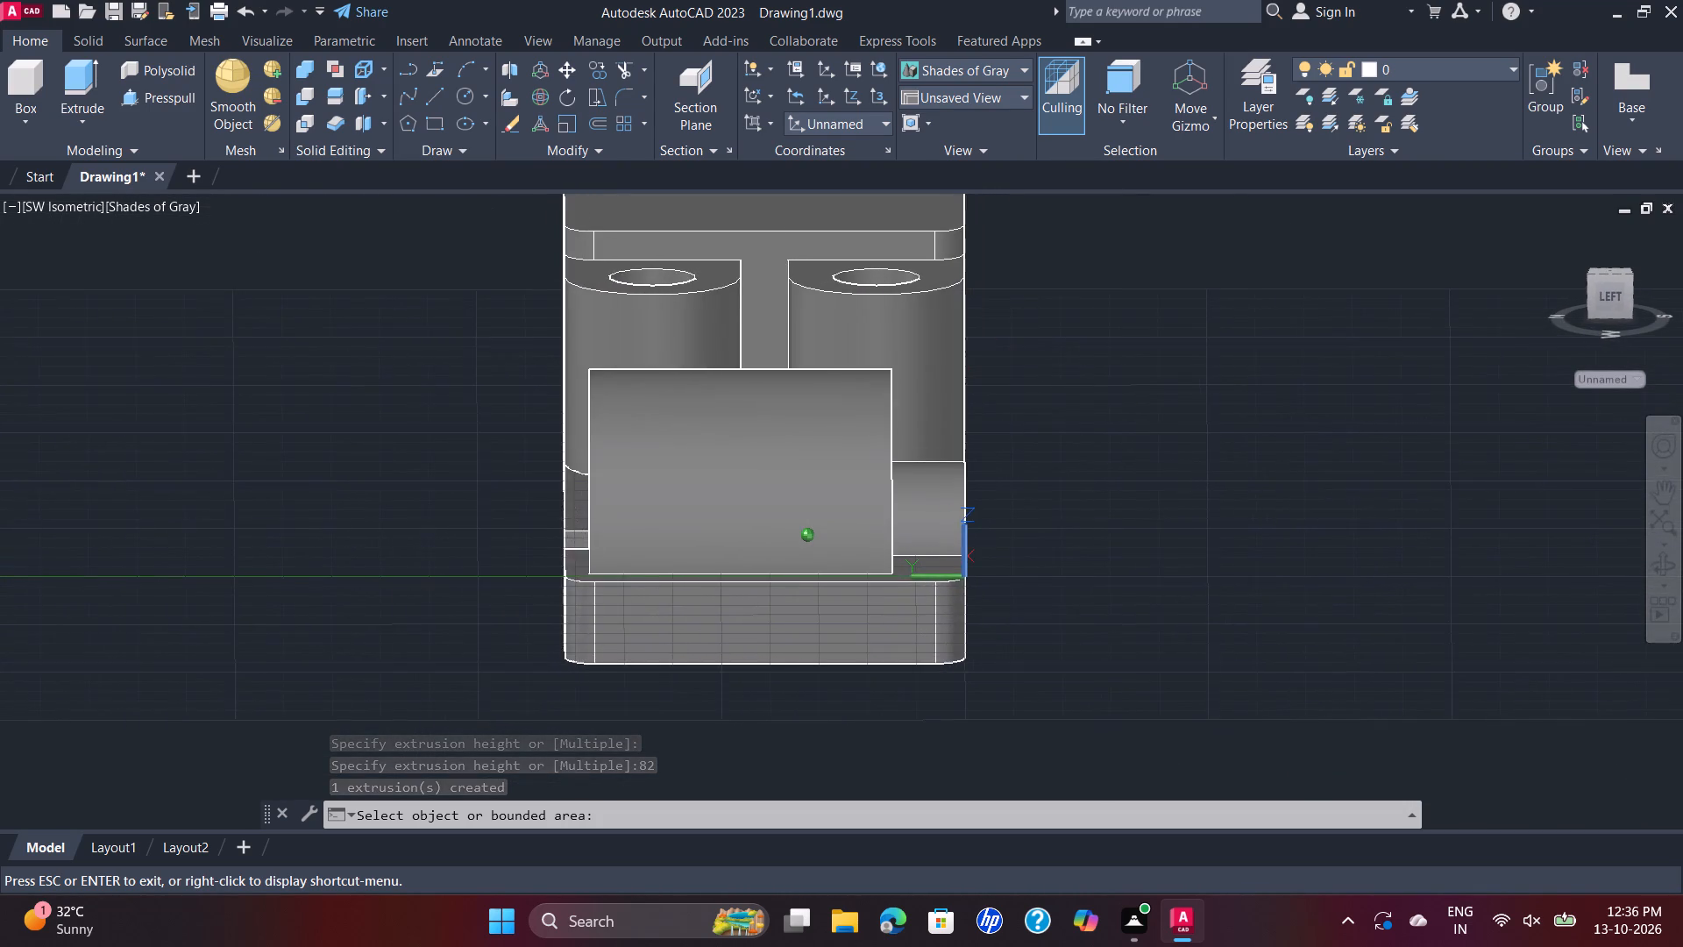
pyautogui.keyDown('shift'); pyautogui.moveTo(1097, 666); pyautogui.dragTo(1094, 693, button='middle'); pyautogui.keyUp('shift')
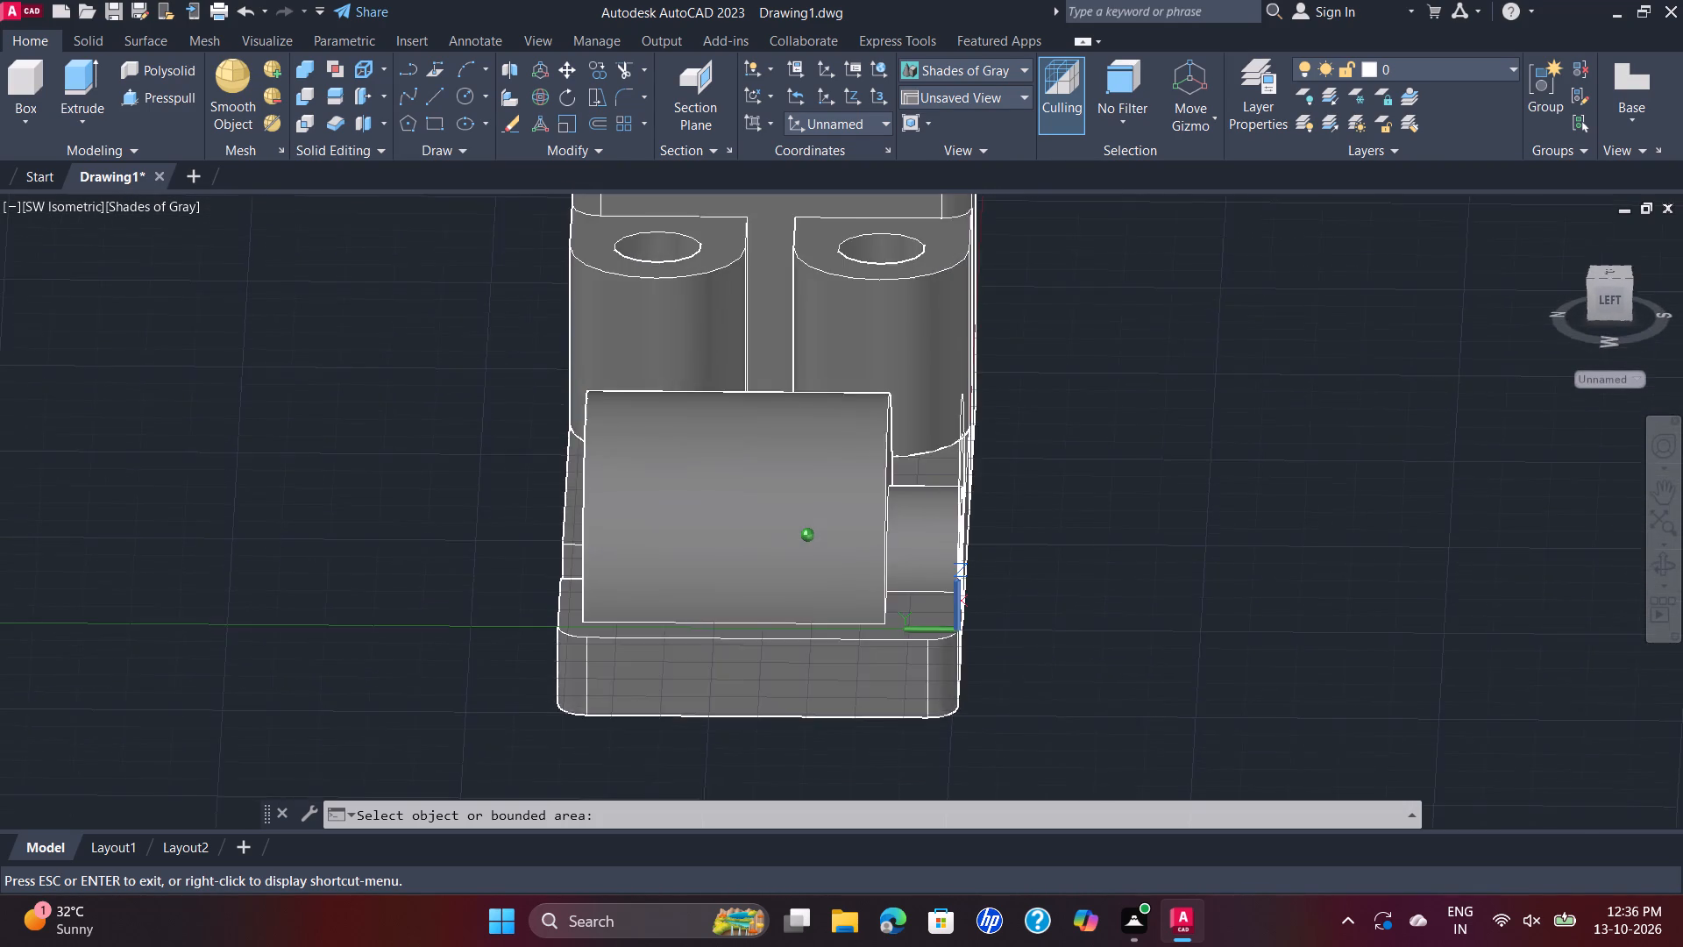
pyautogui.keyDown('shift'); pyautogui.moveTo(1094, 693); pyautogui.dragTo(1083, 777, button='middle'); pyautogui.keyUp('shift')
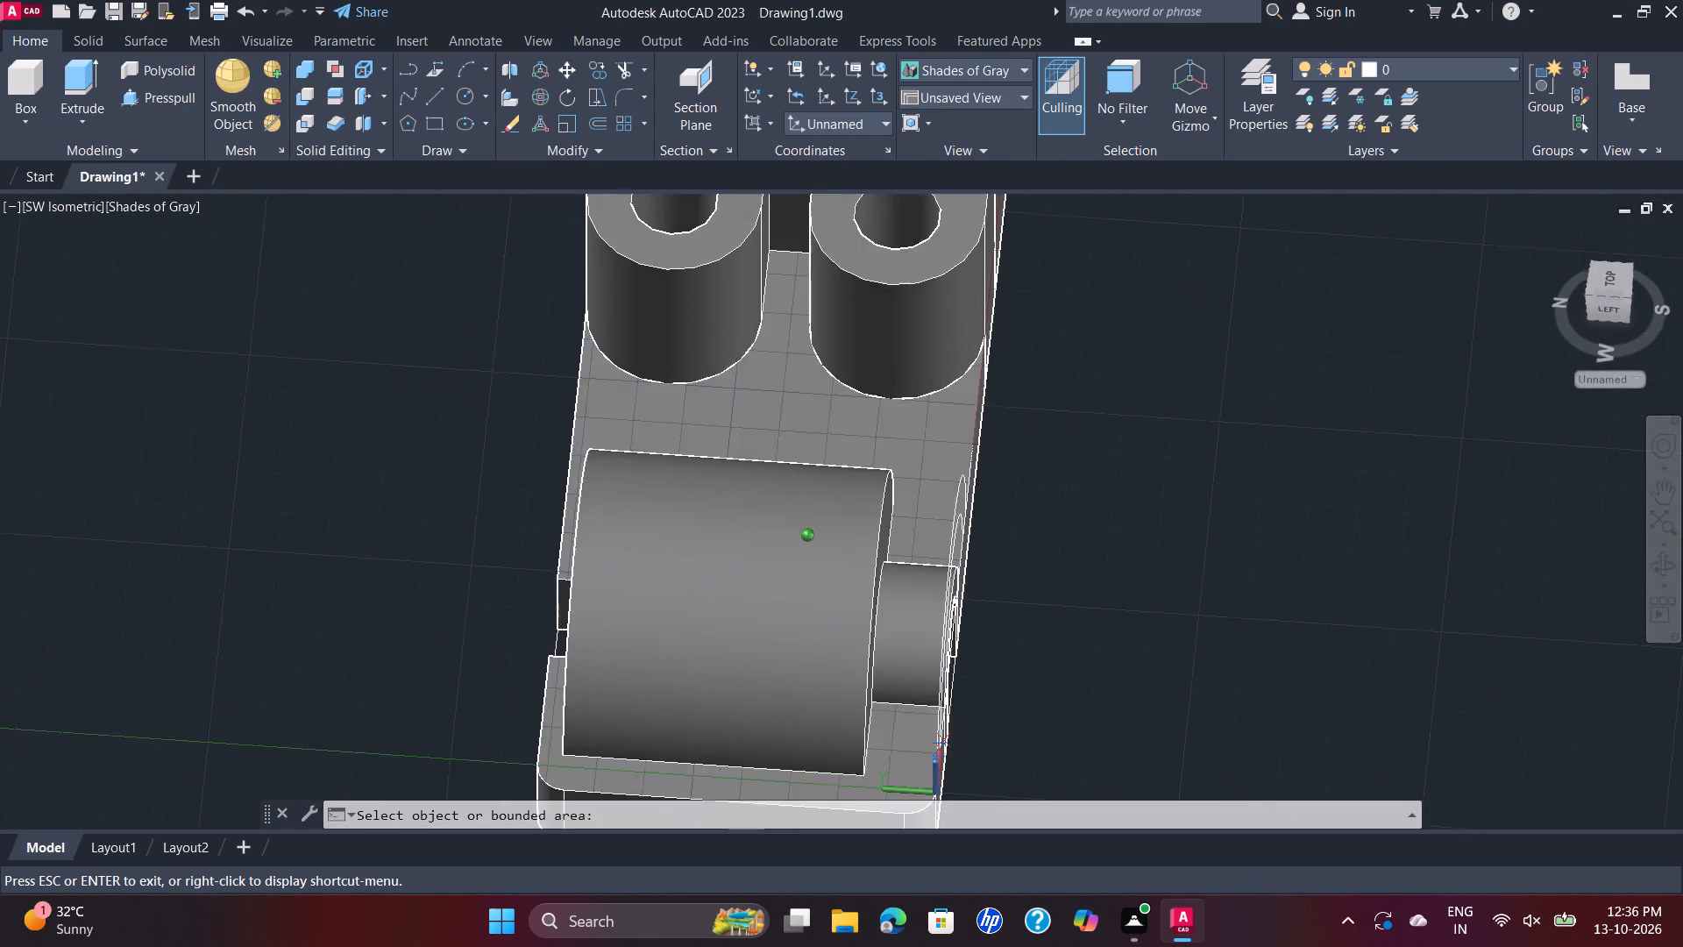
pyautogui.keyDown('shift'); pyautogui.moveTo(1083, 777); pyautogui.dragTo(1264, 700, button='middle'); pyautogui.keyUp('shift')
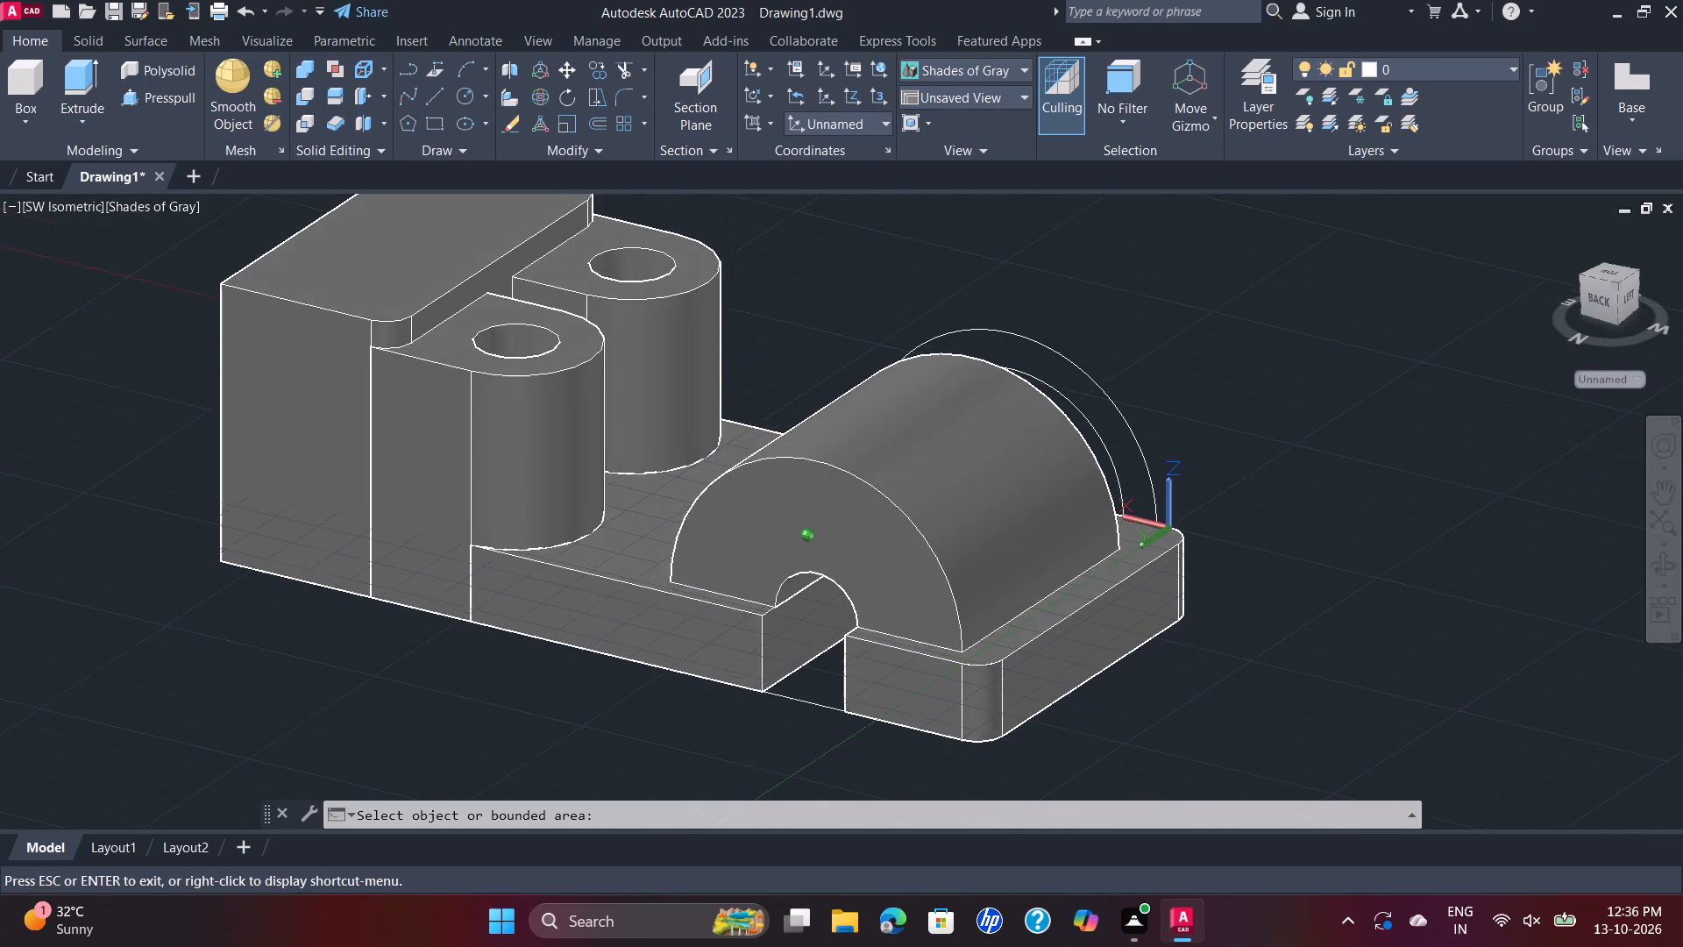
pyautogui.keyDown('shift'); pyautogui.moveTo(1264, 700); pyautogui.dragTo(1266, 700, button='middle'); pyautogui.keyUp('shift')
pyautogui.keyDown('shift'); pyautogui.moveTo(1311, 694); pyautogui.dragTo(1406, 666, button='middle'); pyautogui.keyUp('shift')
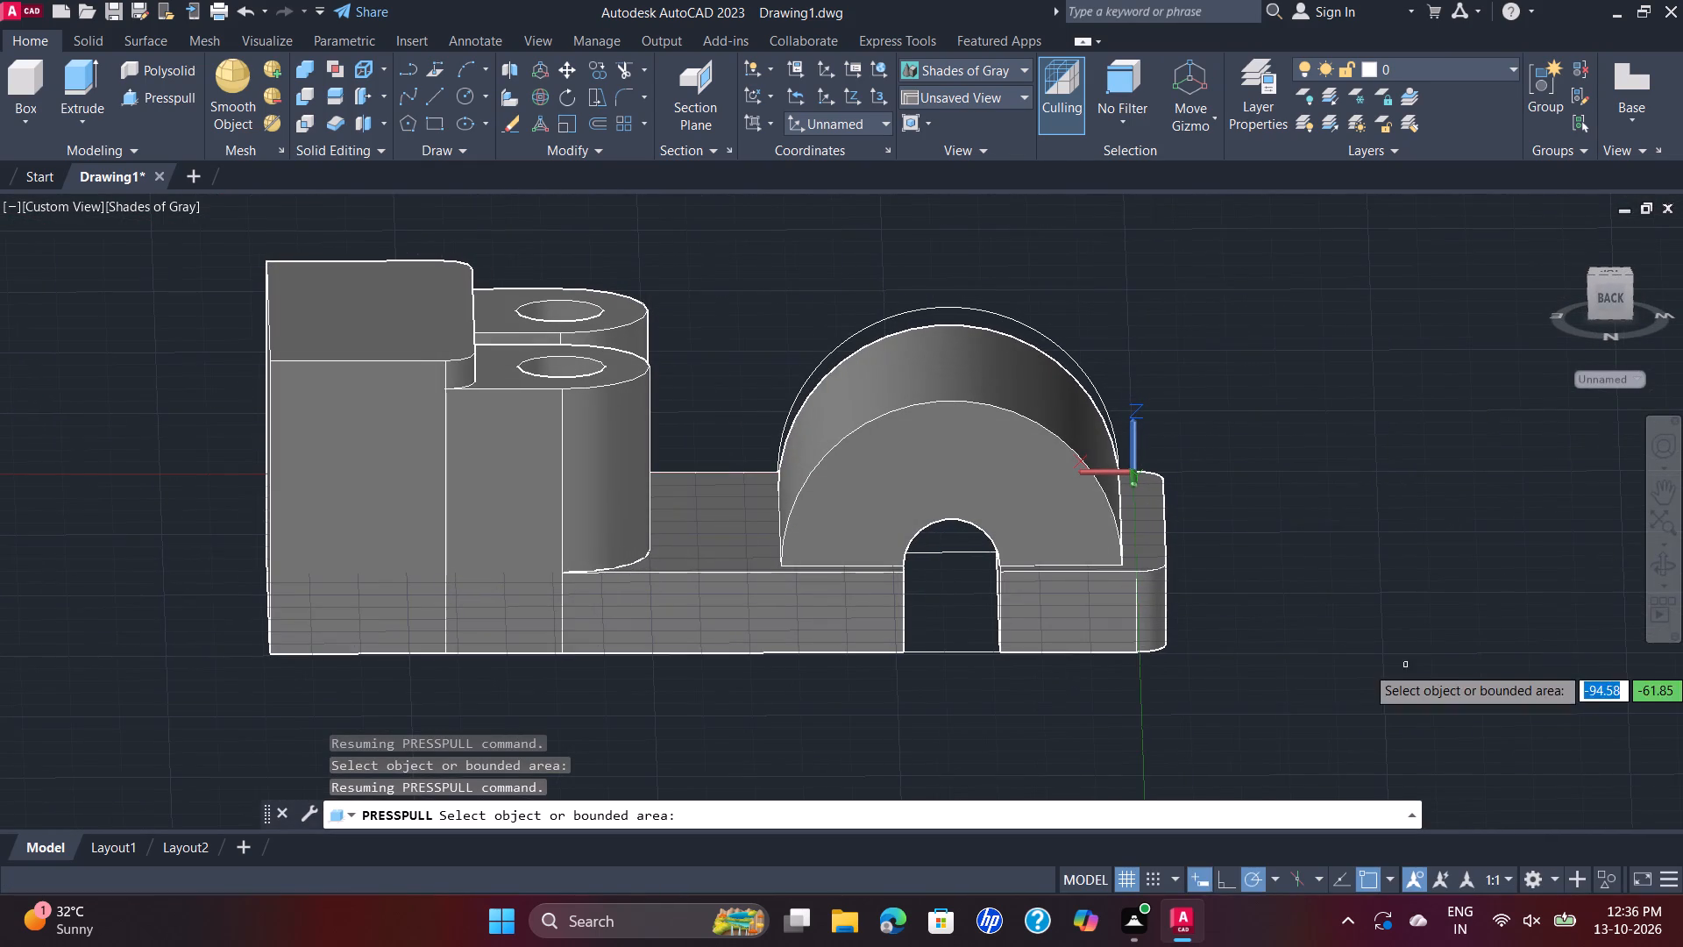
pyautogui.keyDown('shift'); pyautogui.moveTo(1384, 653); pyautogui.dragTo(1383, 628, button='middle'); pyautogui.keyUp('shift')
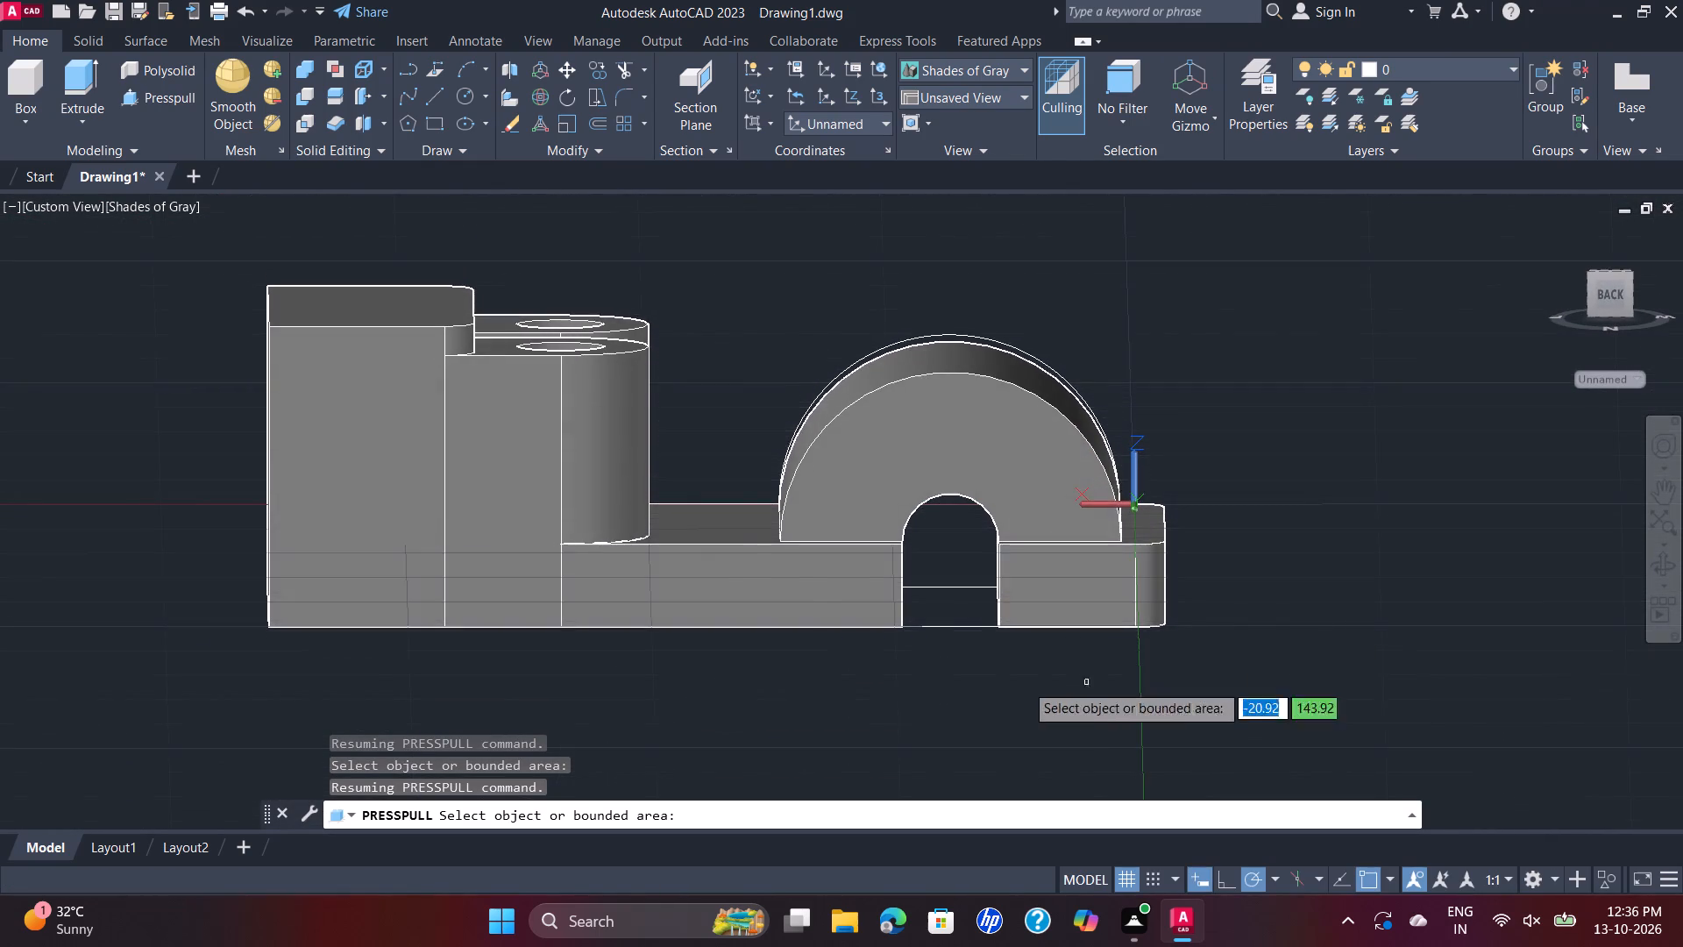
pyautogui.scroll(1, 713, 465)
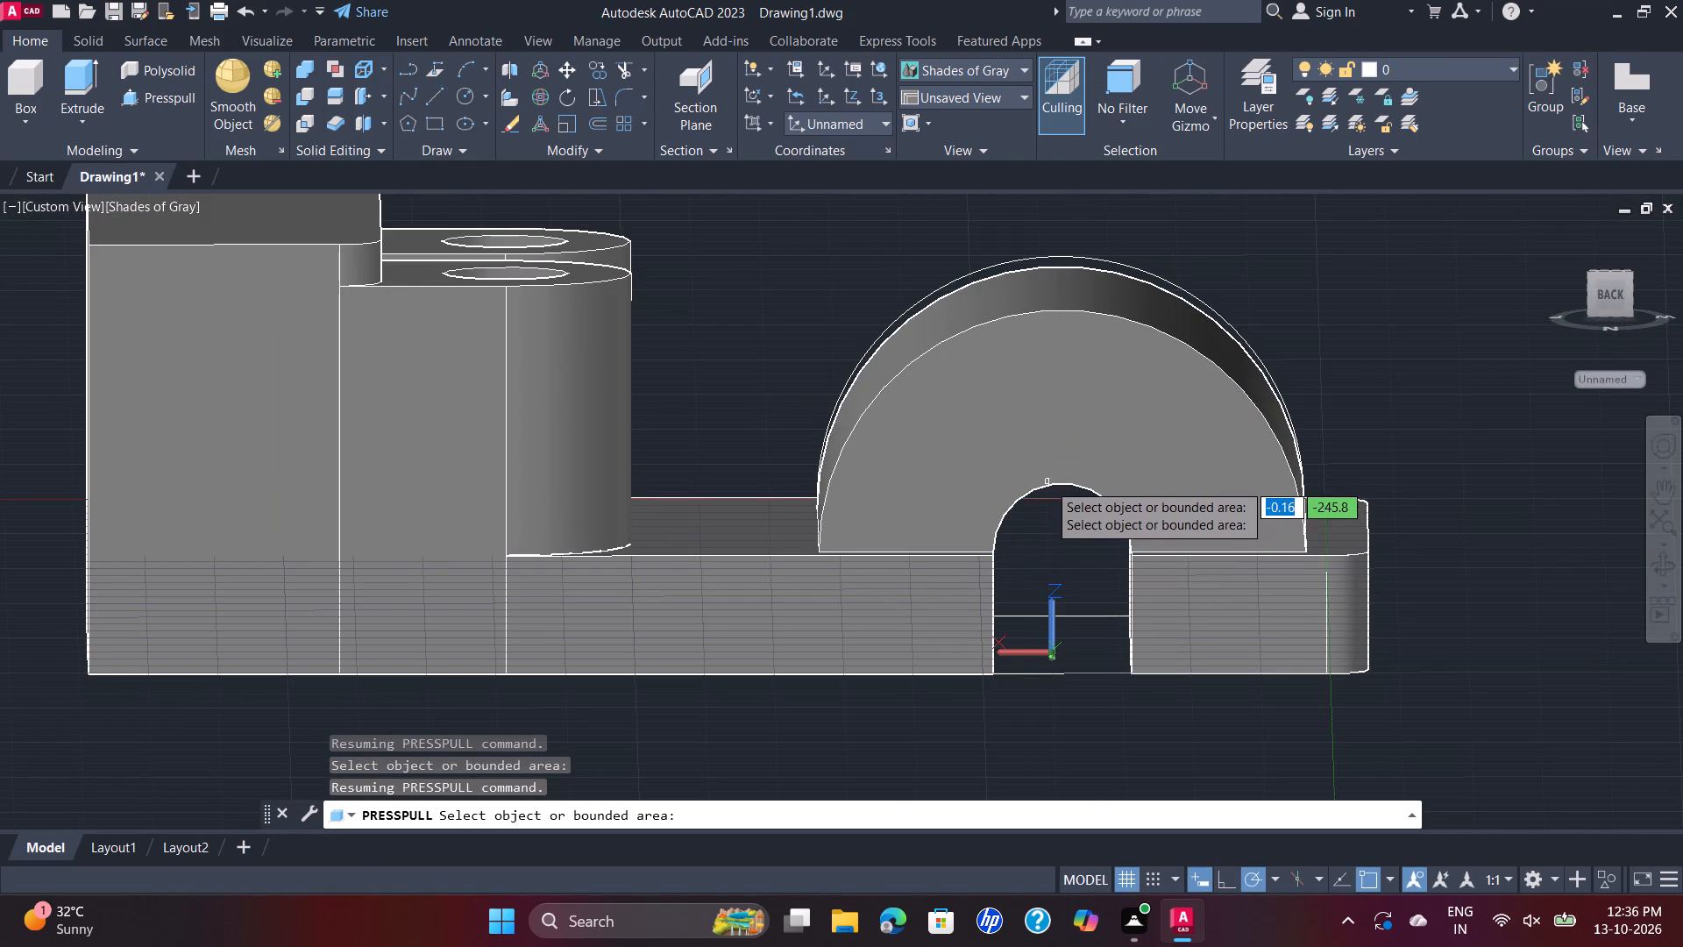
pyautogui.press('Escape')
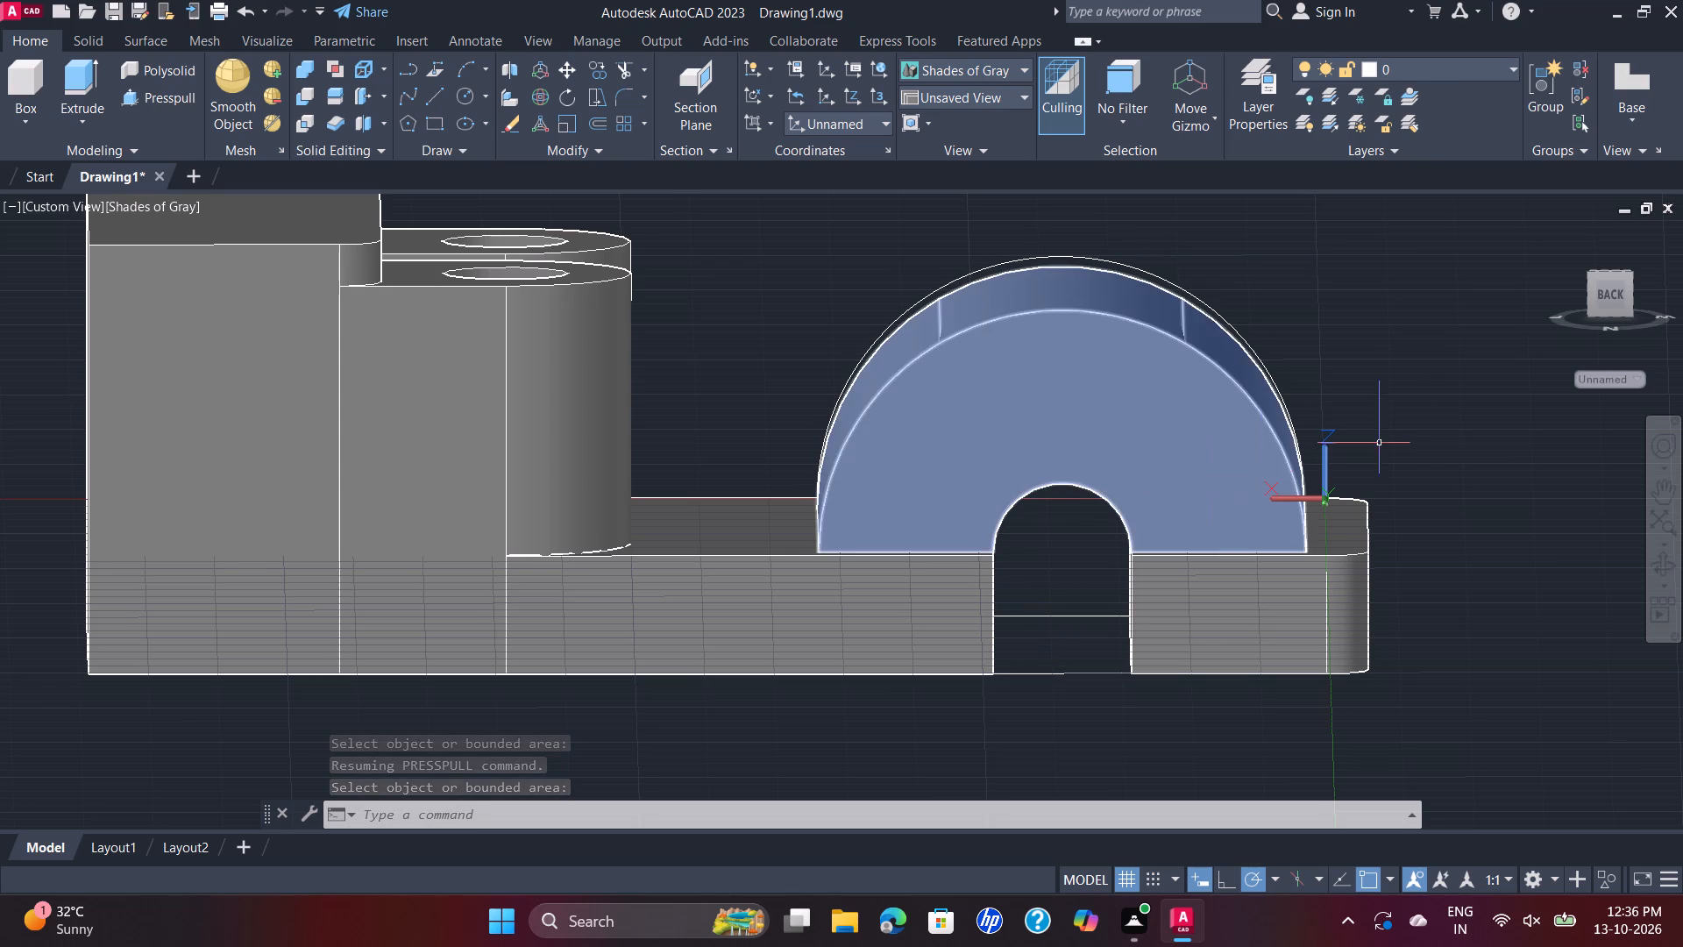
# Presspull the back face of the large half-round inward by 10 mm.
pyautogui.keyDown('shift'); pyautogui.moveTo(1382, 500); pyautogui.dragTo(1278, 558, button='middle'); pyautogui.keyUp('shift')
pyautogui.keyDown('shift'); pyautogui.scroll(-1, 1382, 500); pyautogui.keyUp('shift')
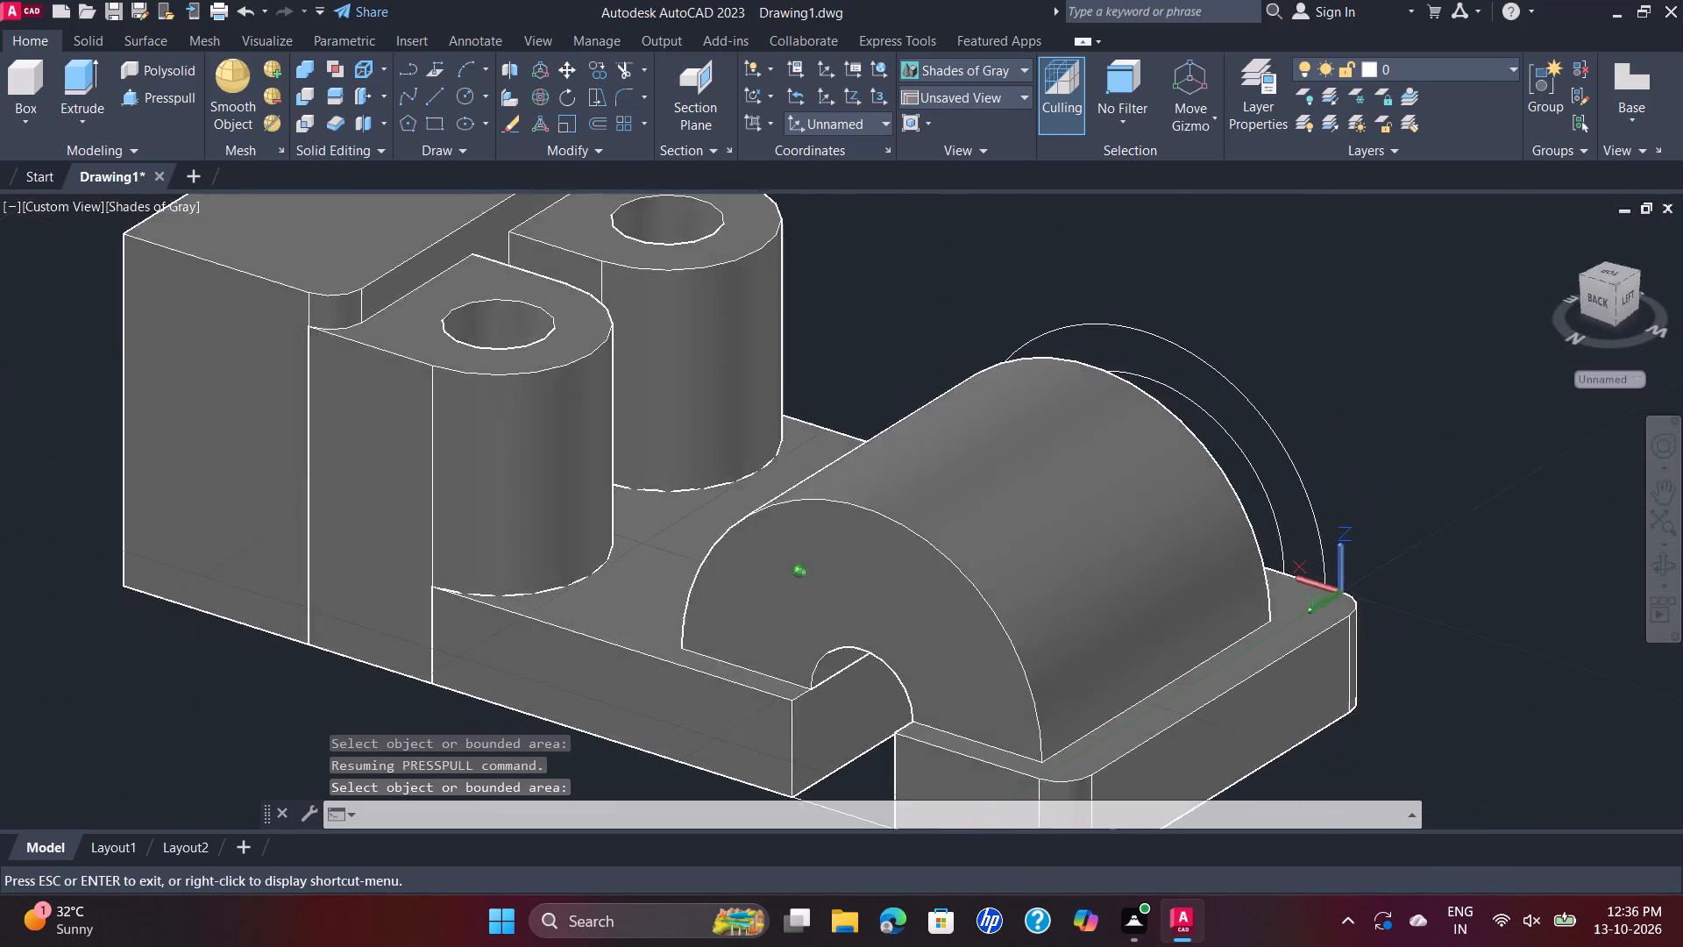
pyautogui.keyDown('shift'); pyautogui.moveTo(1278, 558); pyautogui.dragTo(1158, 525, button='middle'); pyautogui.keyUp('shift')
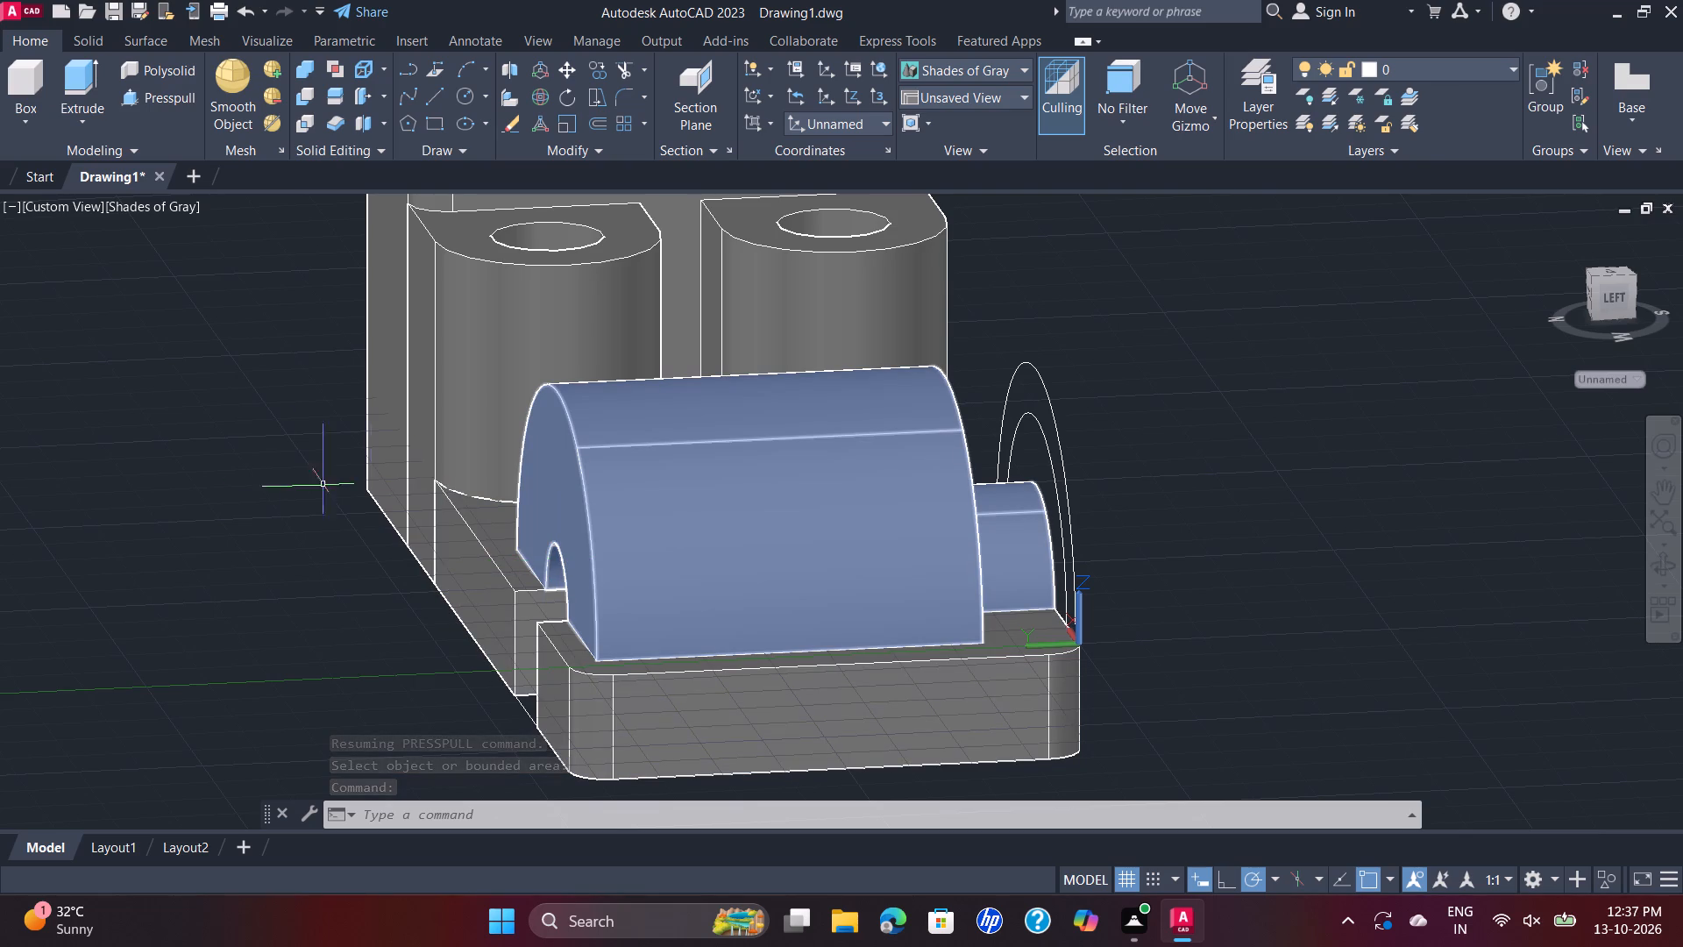
pyautogui.click(153, 94)
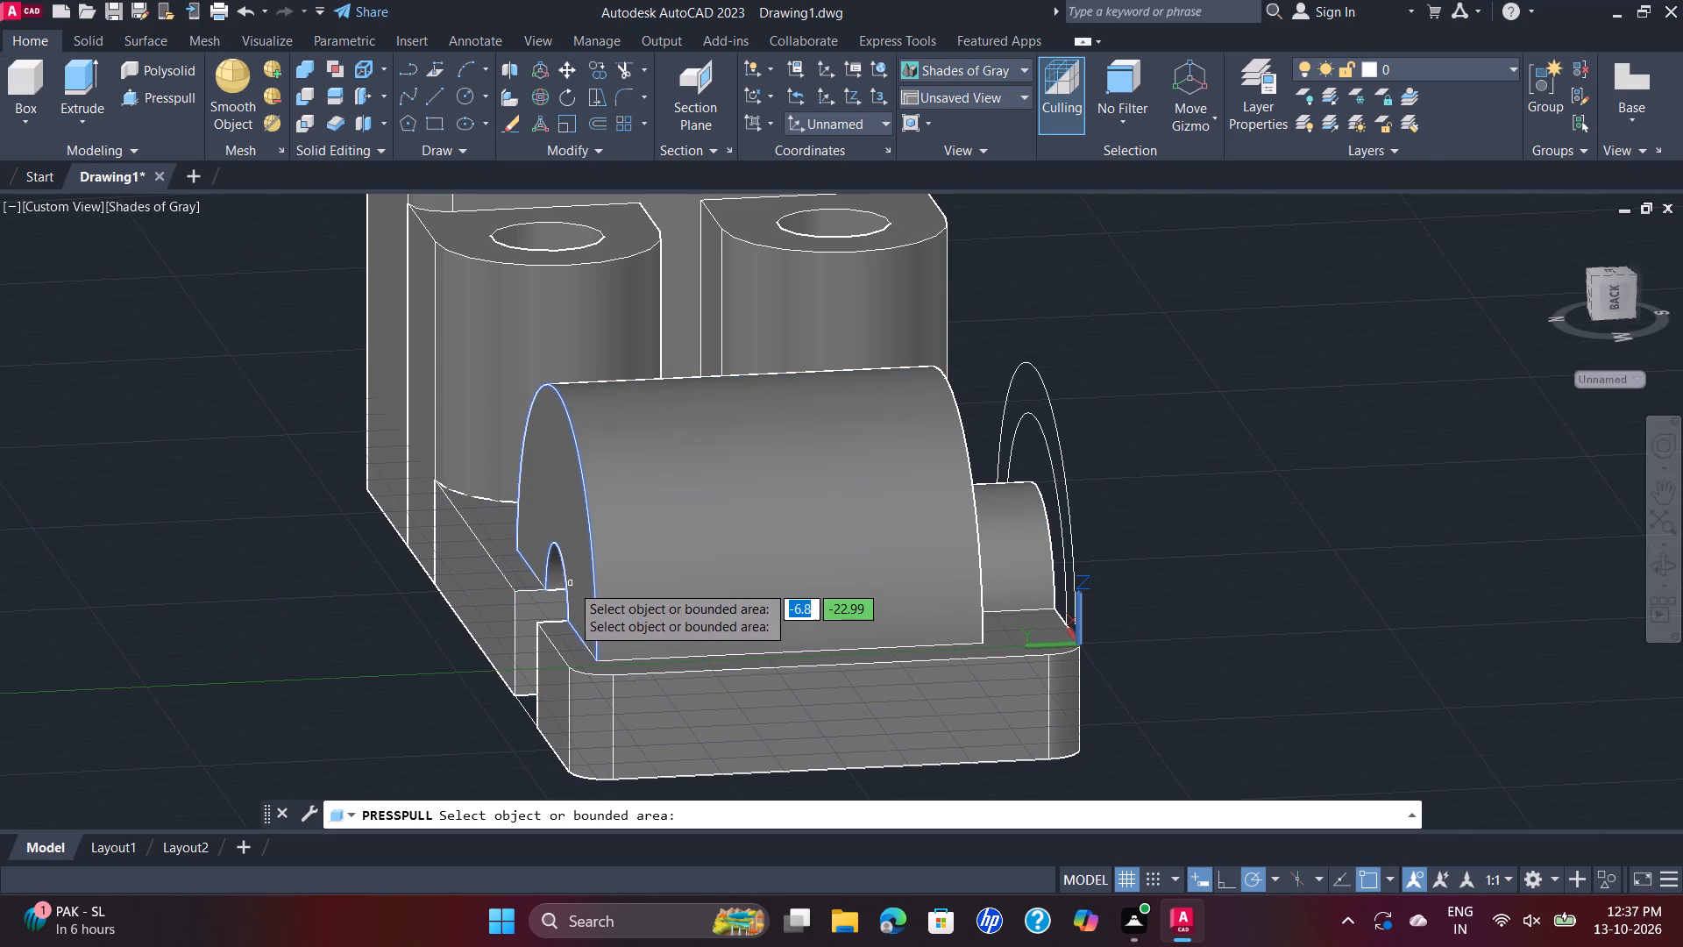
pyautogui.click(571, 584)
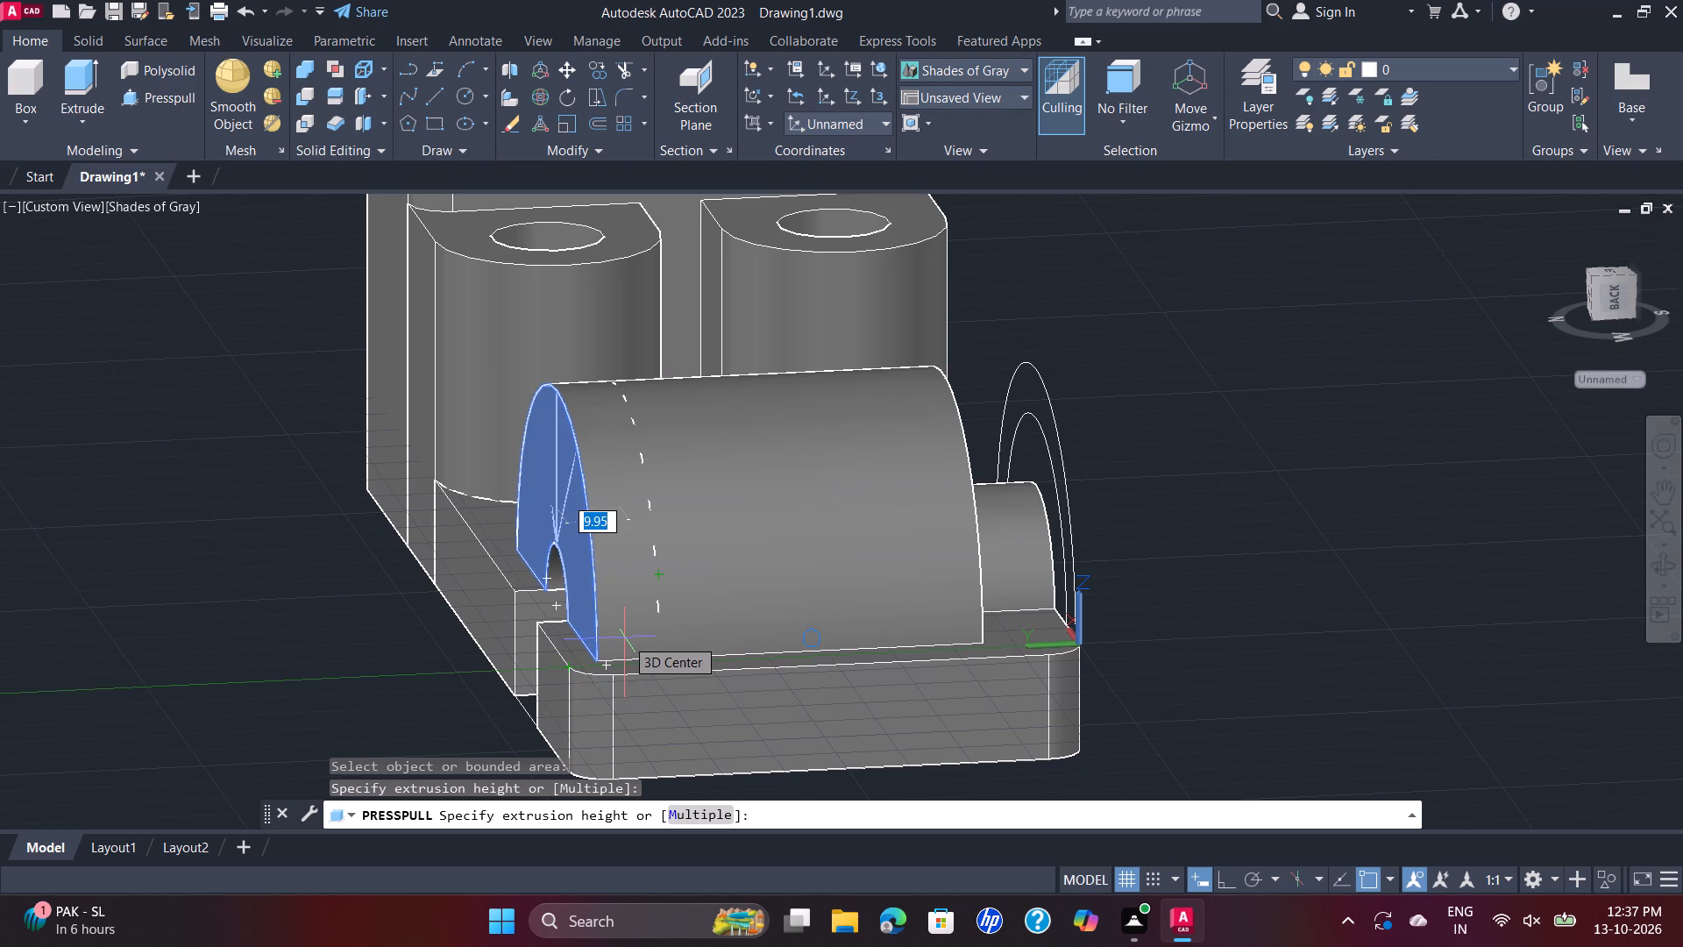
pyautogui.write('10')
pyautogui.press('Return')
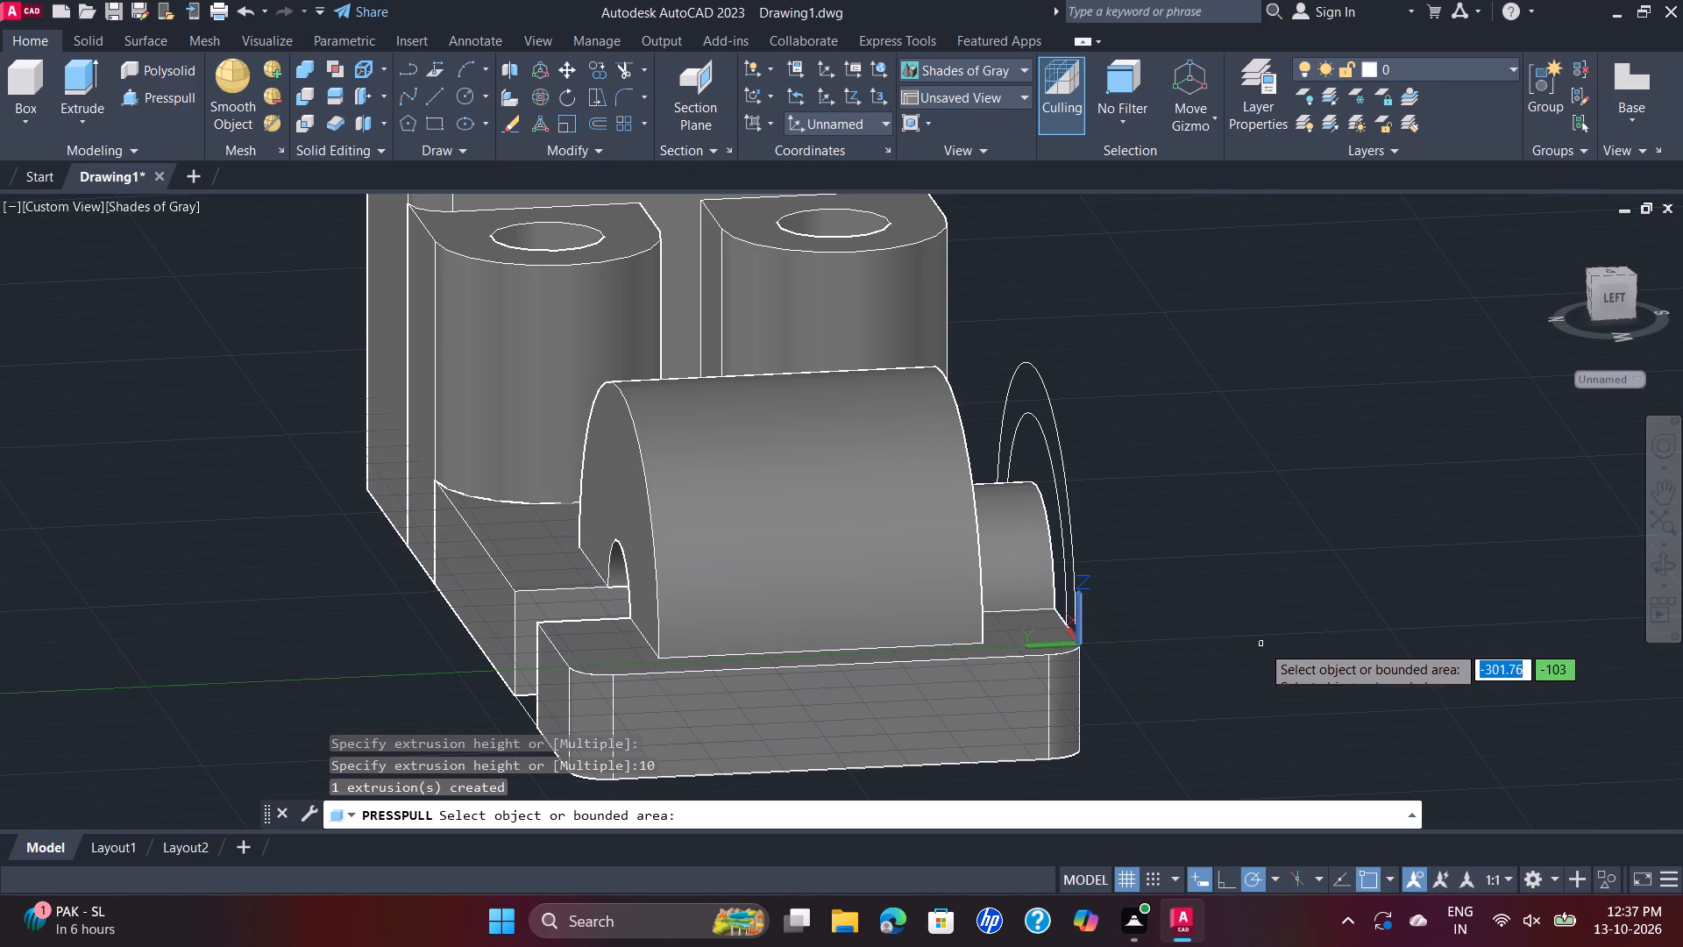
pyautogui.keyDown('shift'); pyautogui.moveTo(1261, 644); pyautogui.dragTo(1503, 608, button='middle'); pyautogui.keyUp('shift')
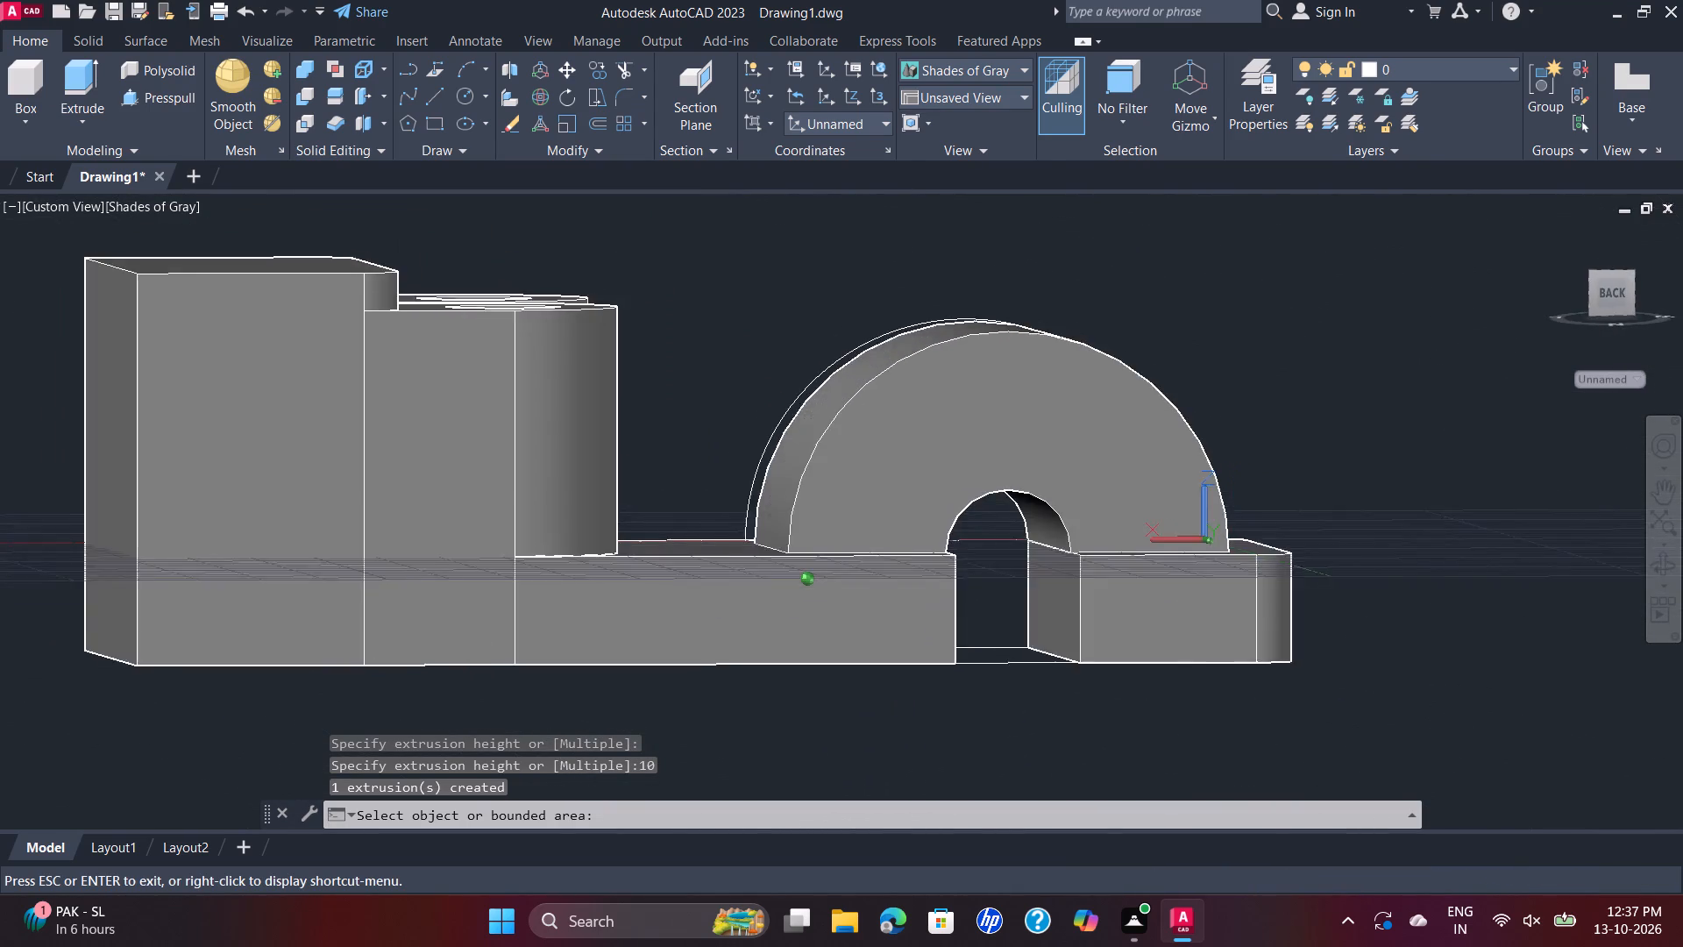
pyautogui.keyDown('shift'); pyautogui.moveTo(1503, 608); pyautogui.dragTo(1487, 602, button='middle'); pyautogui.keyUp('shift')
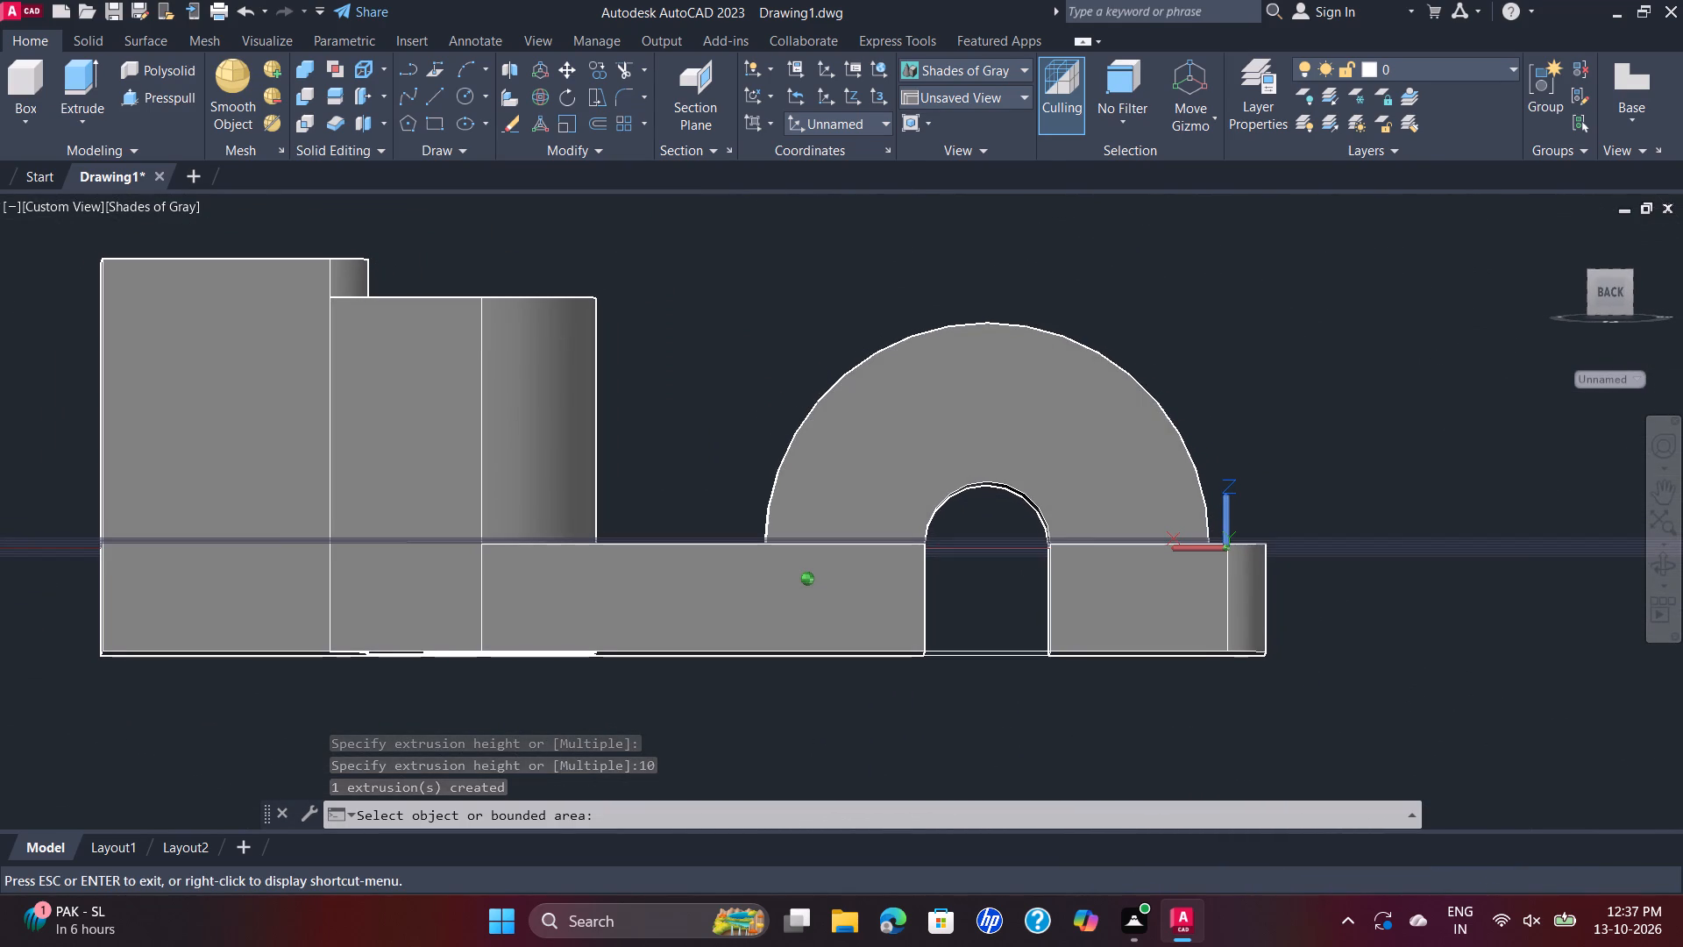
# Draw a 20 mm line across the base of the arched opening on the half-round's back face.
pyautogui.keyDown('shift'); pyautogui.moveTo(1487, 602); pyautogui.dragTo(1488, 620, button='middle'); pyautogui.keyUp('shift')
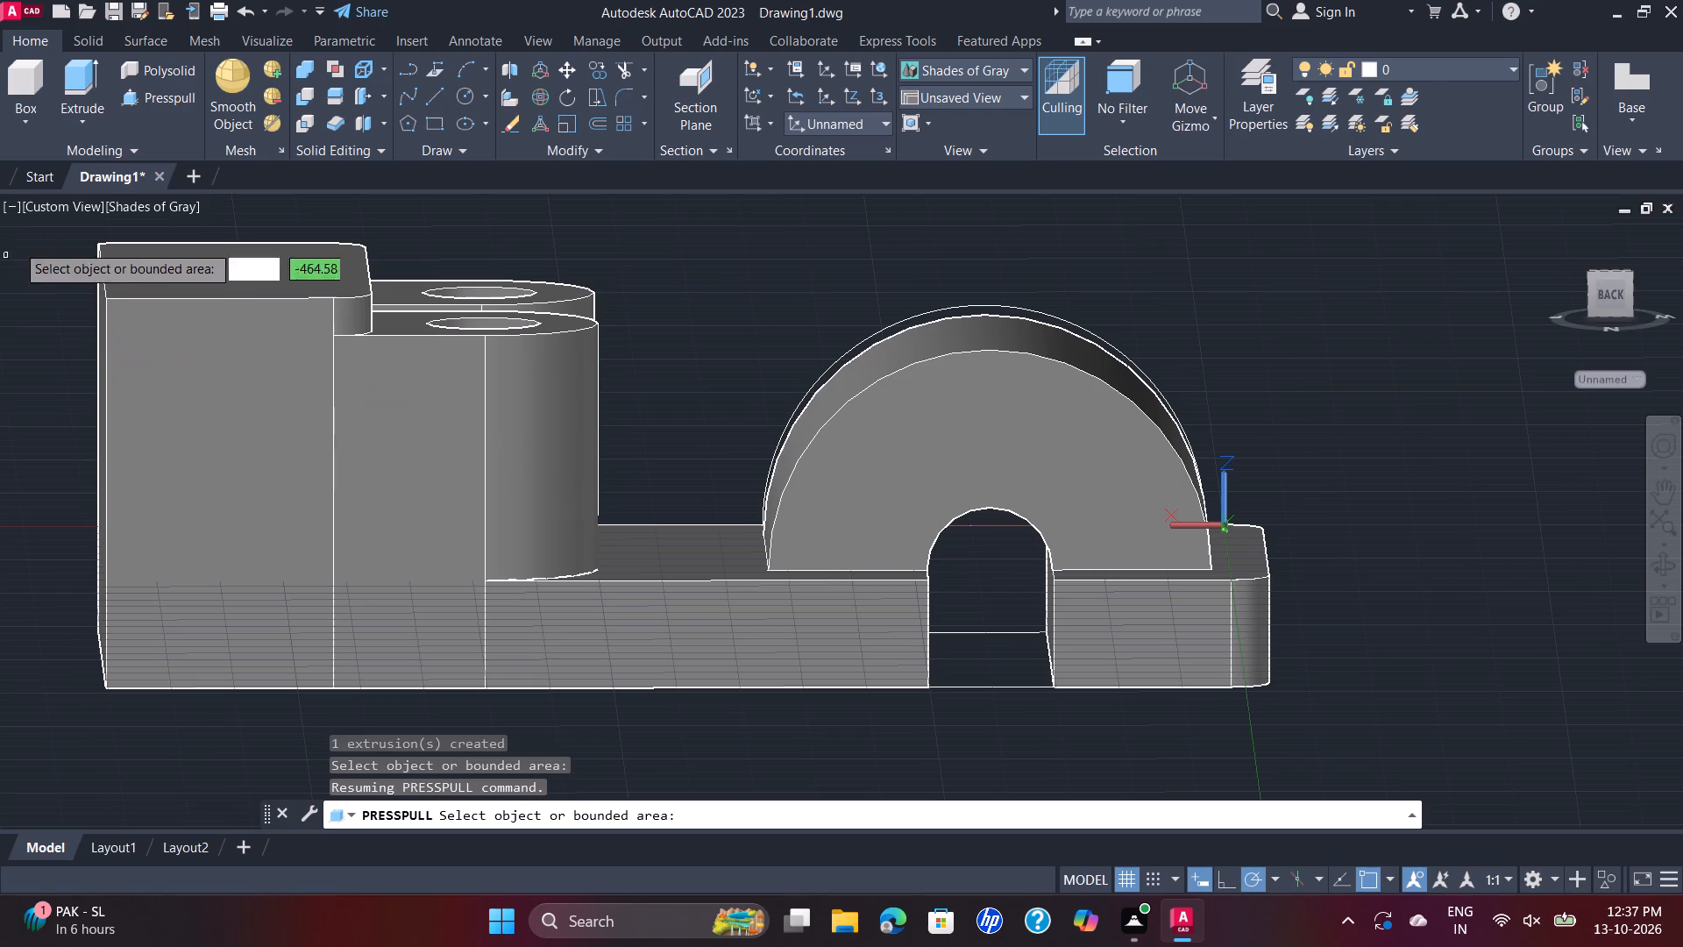
pyautogui.press('Escape')
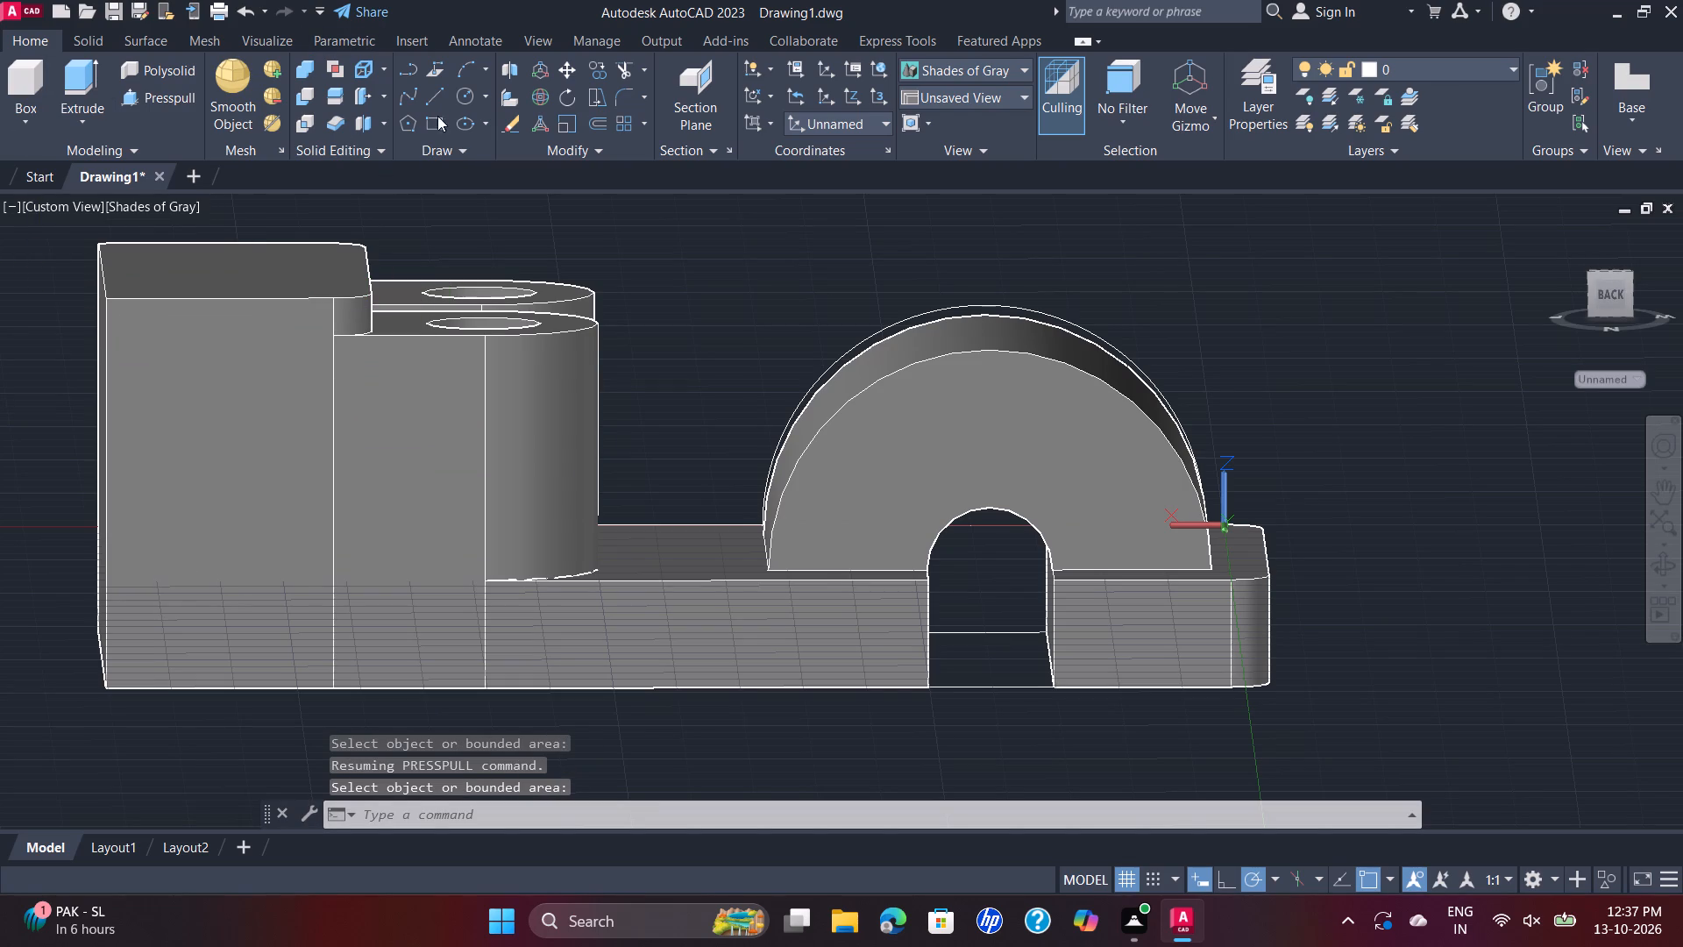
pyautogui.click(429, 99)
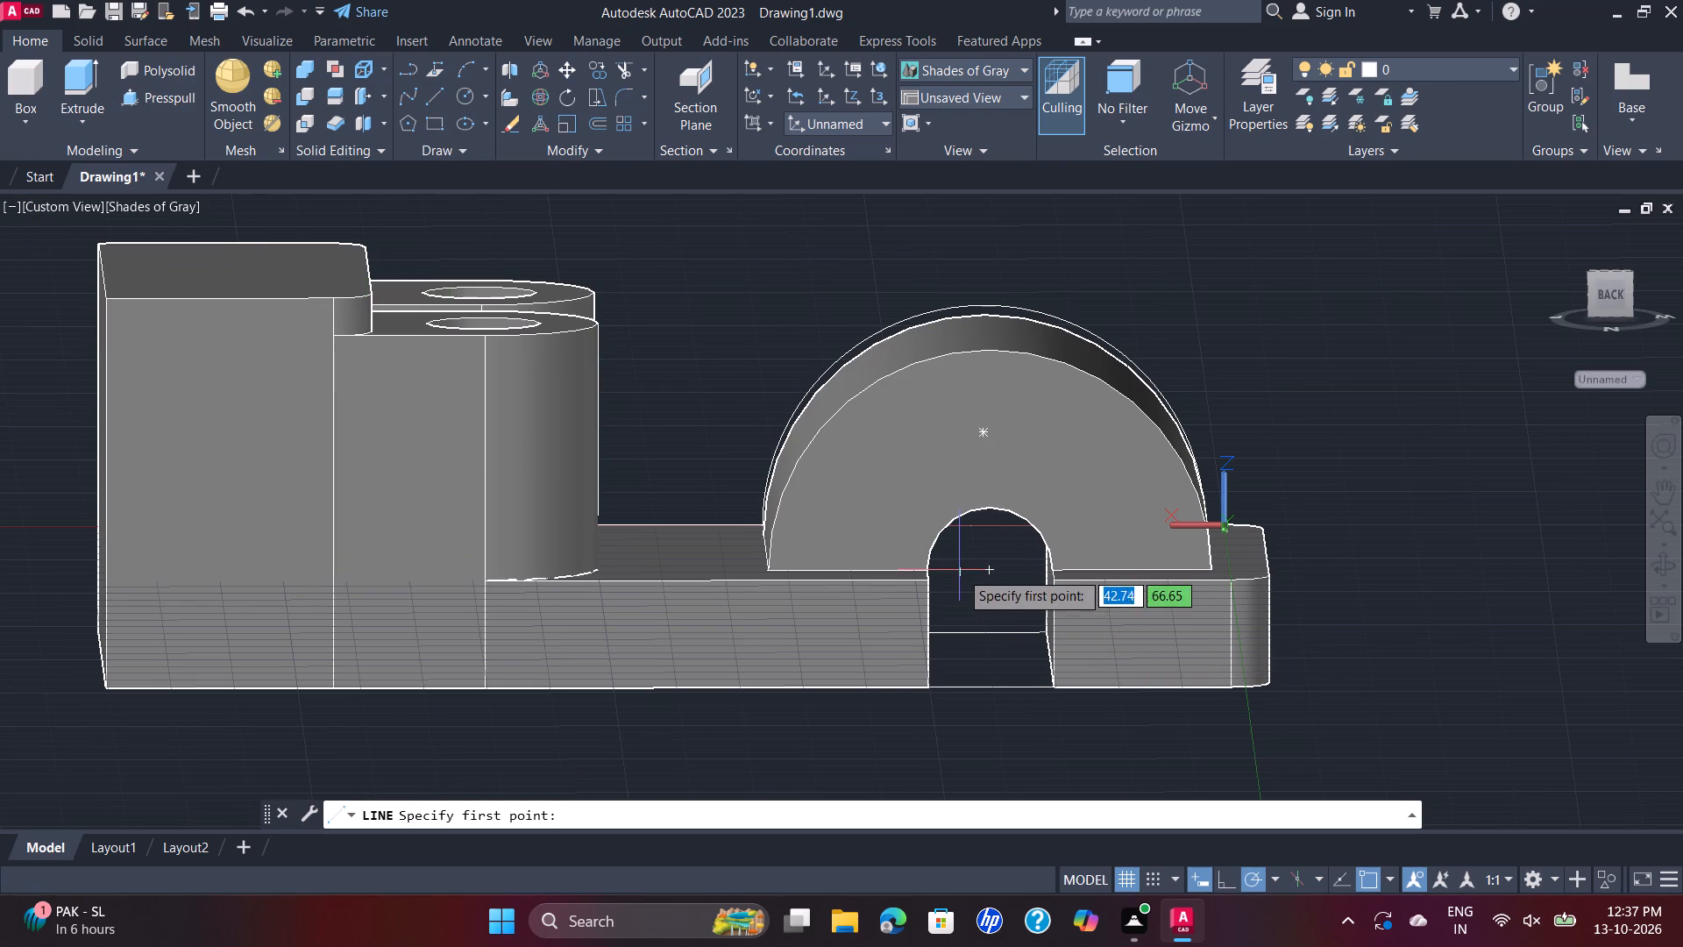
pyautogui.click(927, 574)
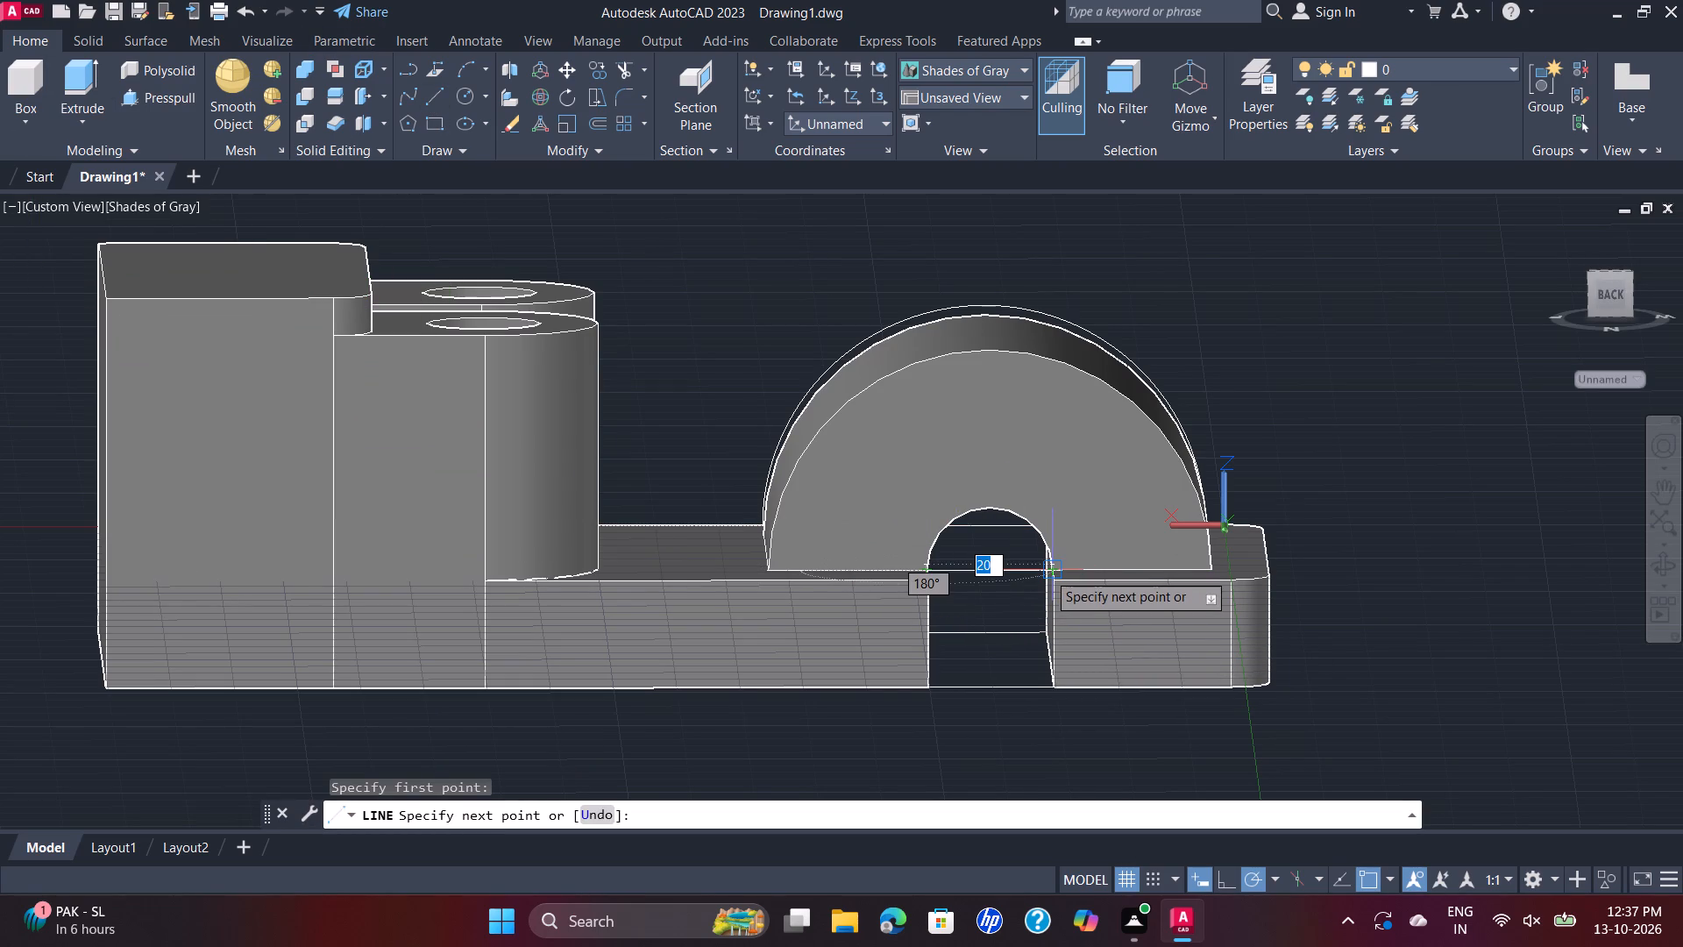
pyautogui.click(1047, 572)
pyautogui.press('Escape')
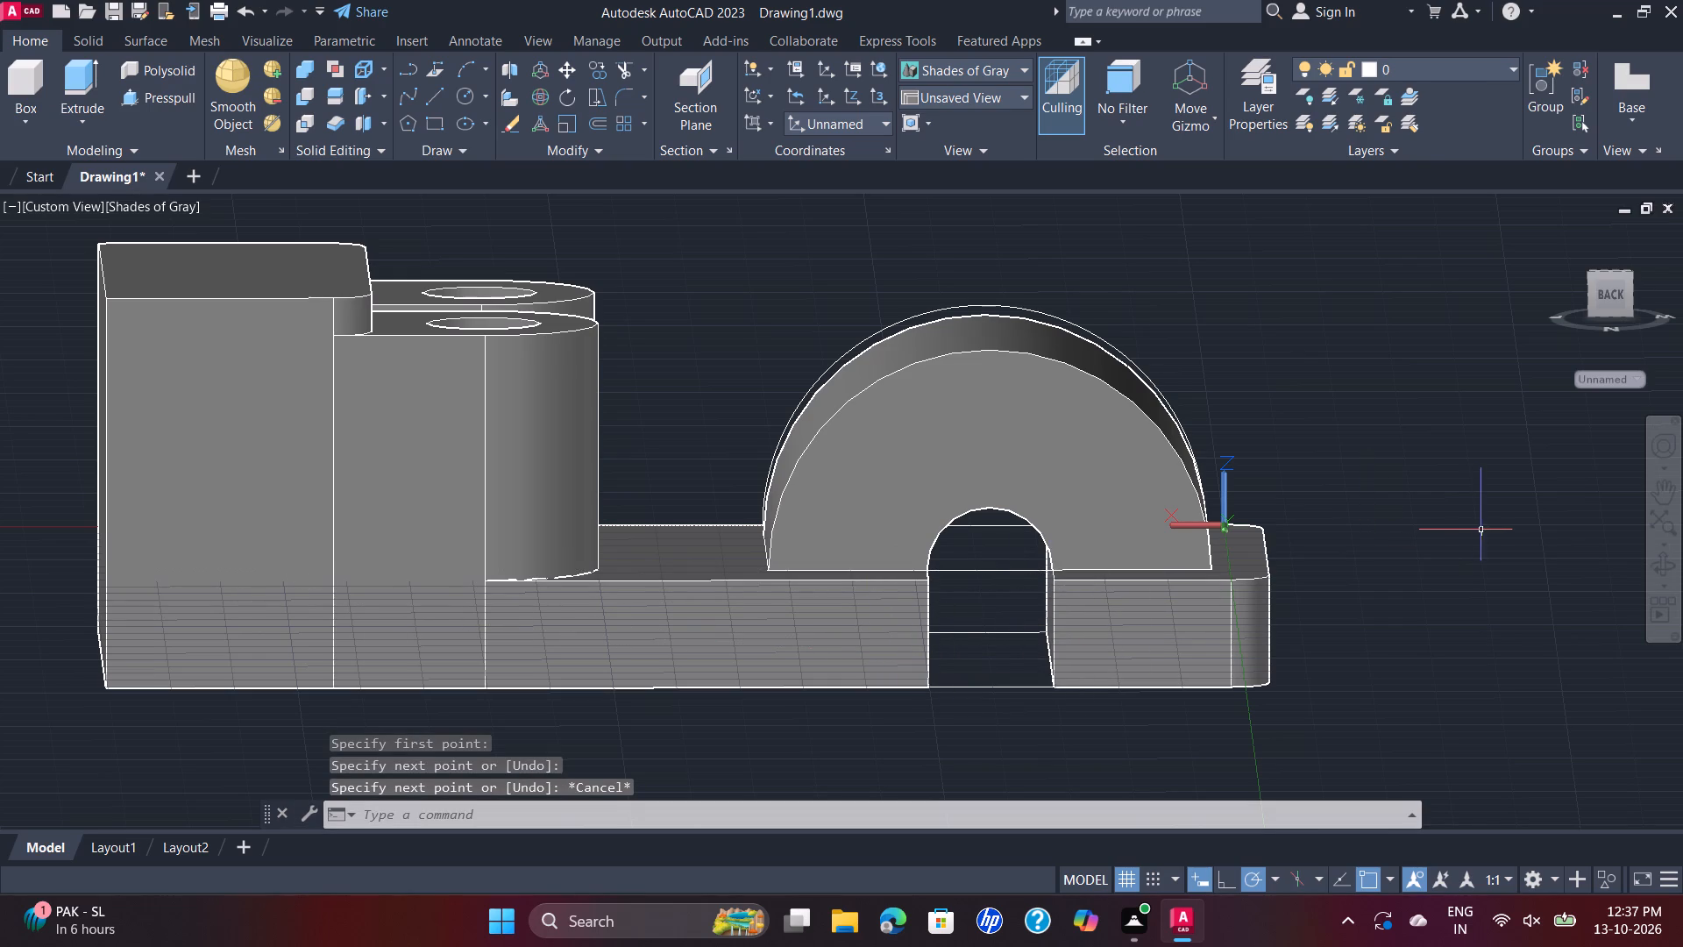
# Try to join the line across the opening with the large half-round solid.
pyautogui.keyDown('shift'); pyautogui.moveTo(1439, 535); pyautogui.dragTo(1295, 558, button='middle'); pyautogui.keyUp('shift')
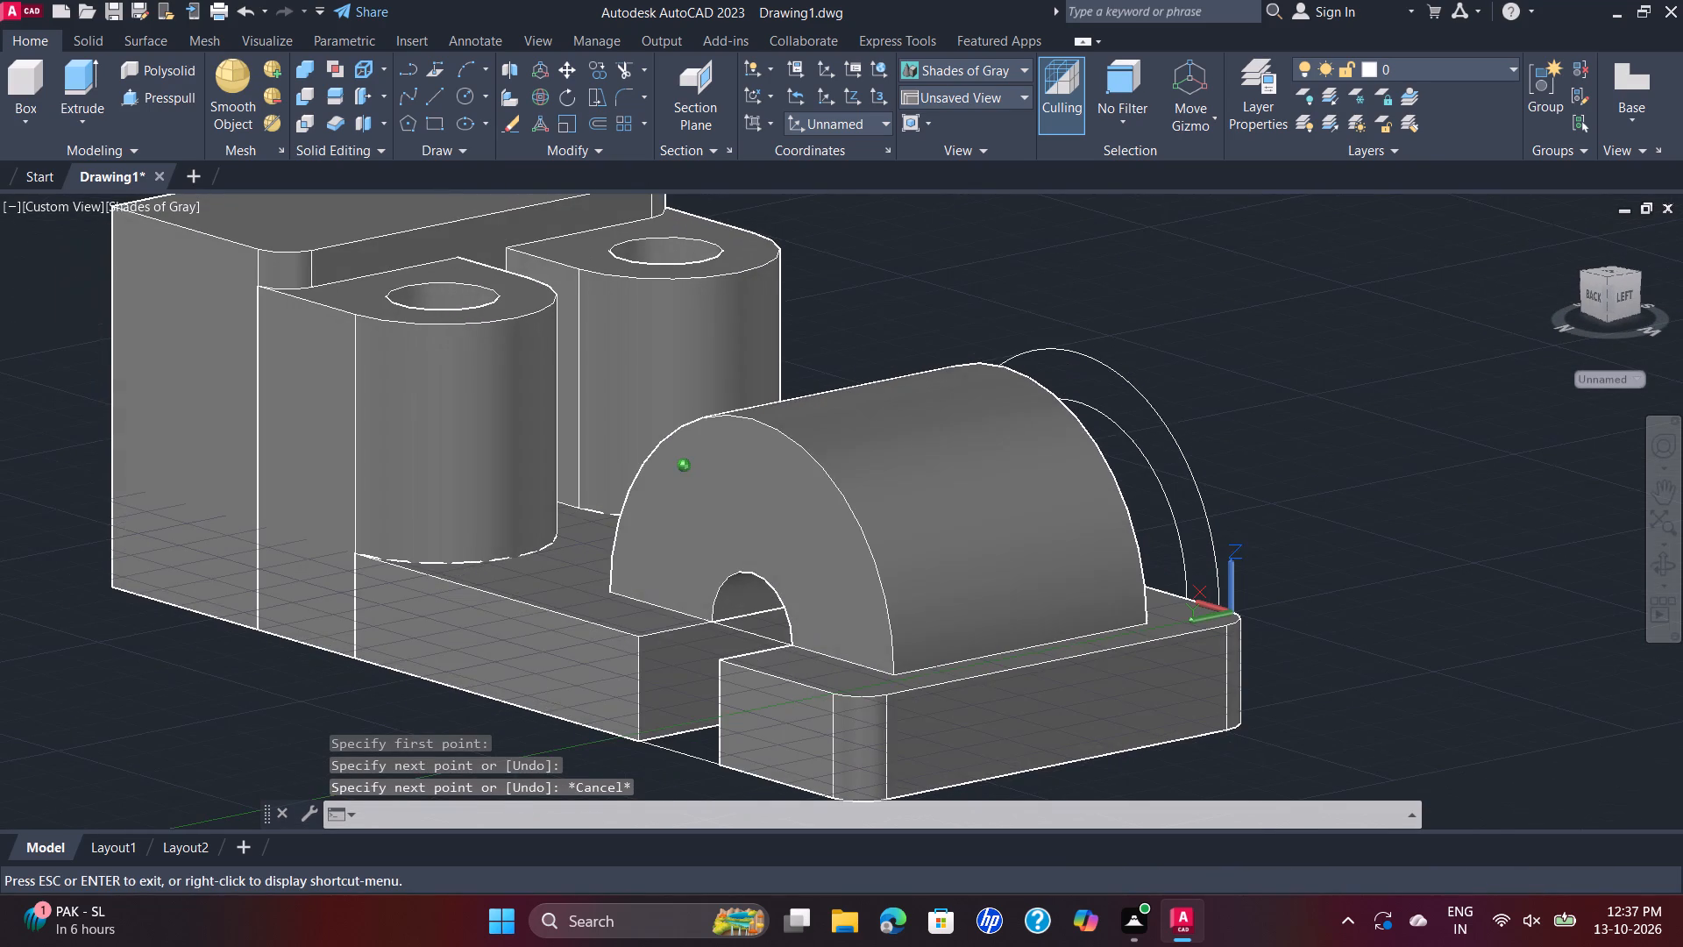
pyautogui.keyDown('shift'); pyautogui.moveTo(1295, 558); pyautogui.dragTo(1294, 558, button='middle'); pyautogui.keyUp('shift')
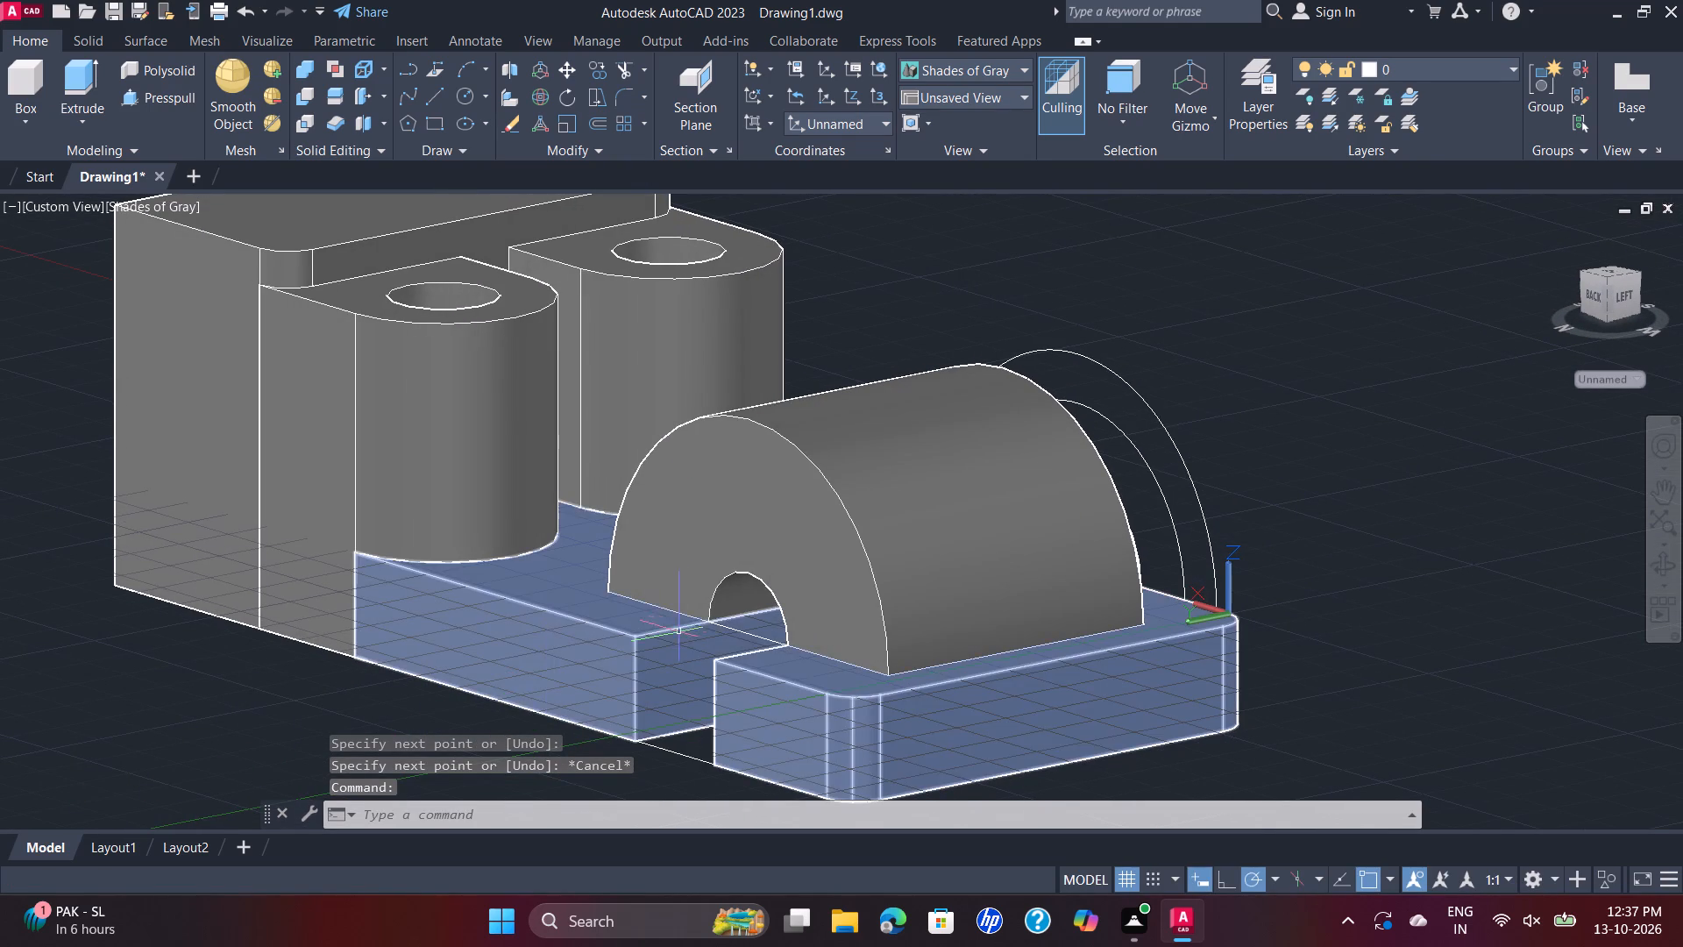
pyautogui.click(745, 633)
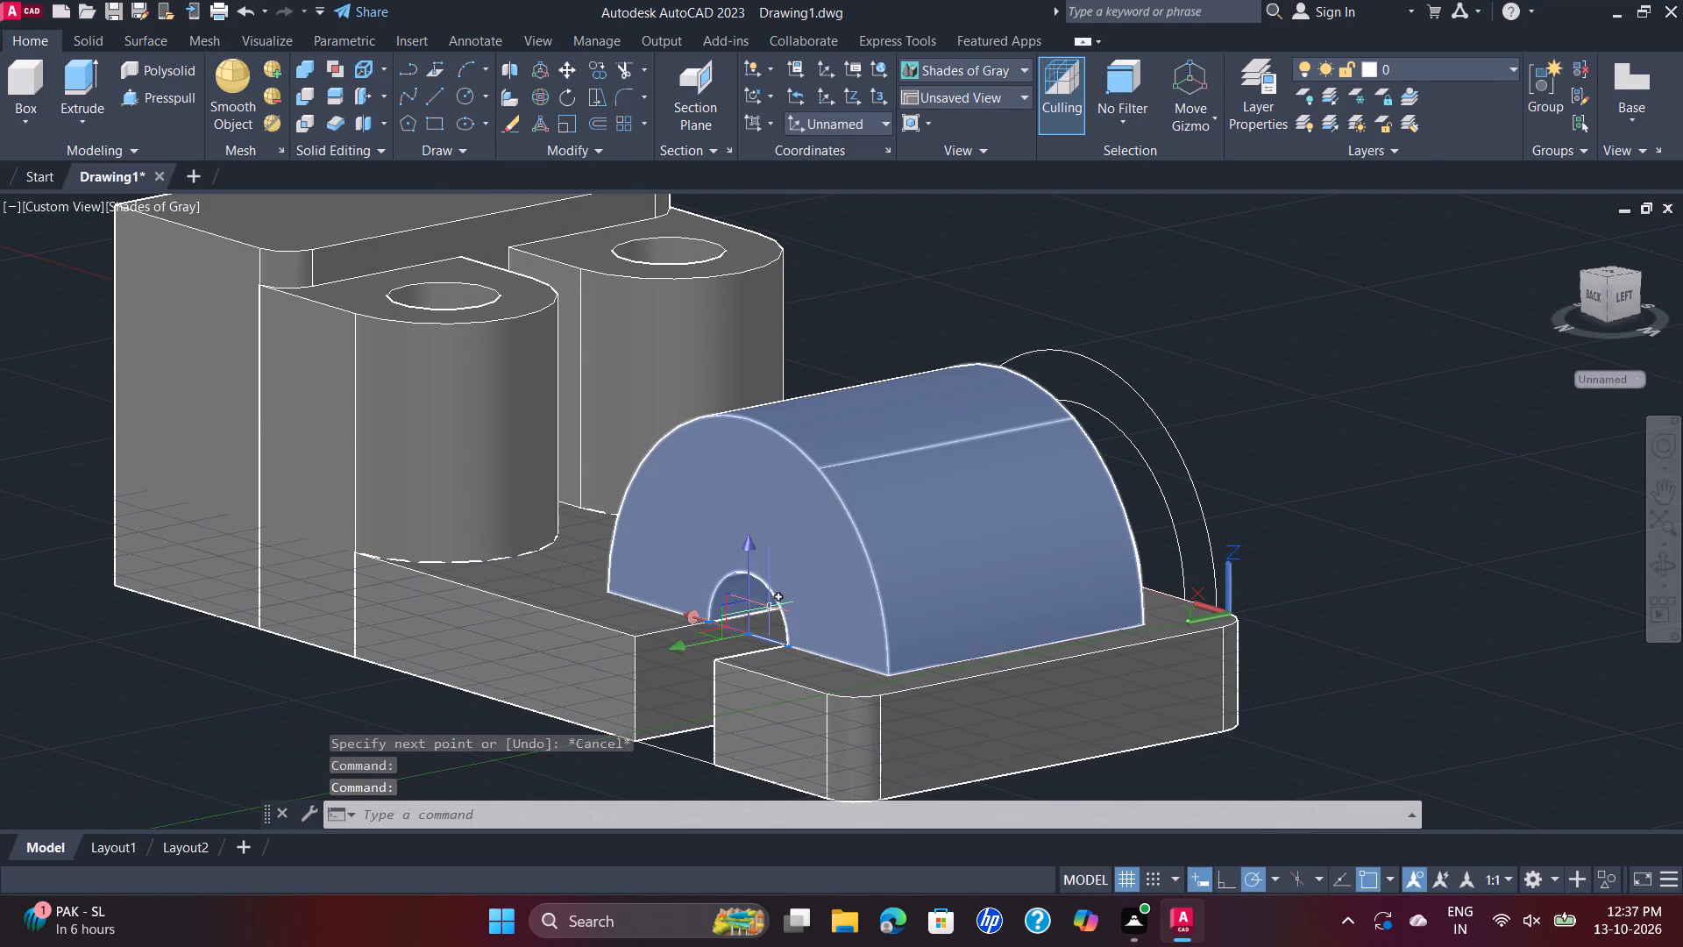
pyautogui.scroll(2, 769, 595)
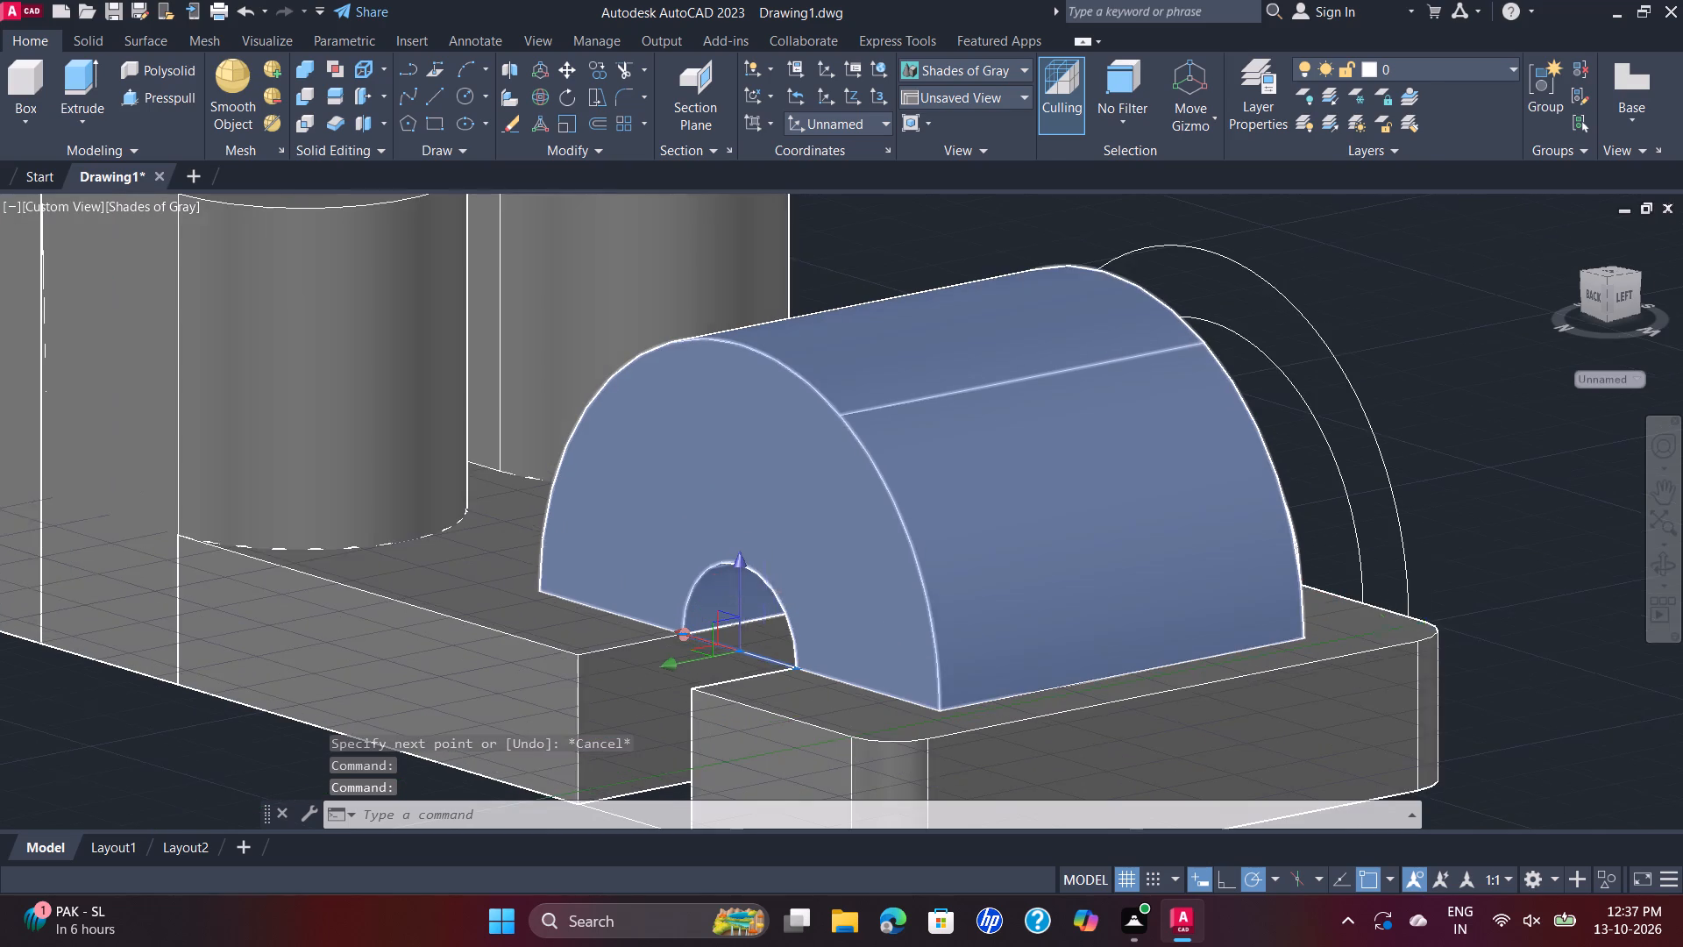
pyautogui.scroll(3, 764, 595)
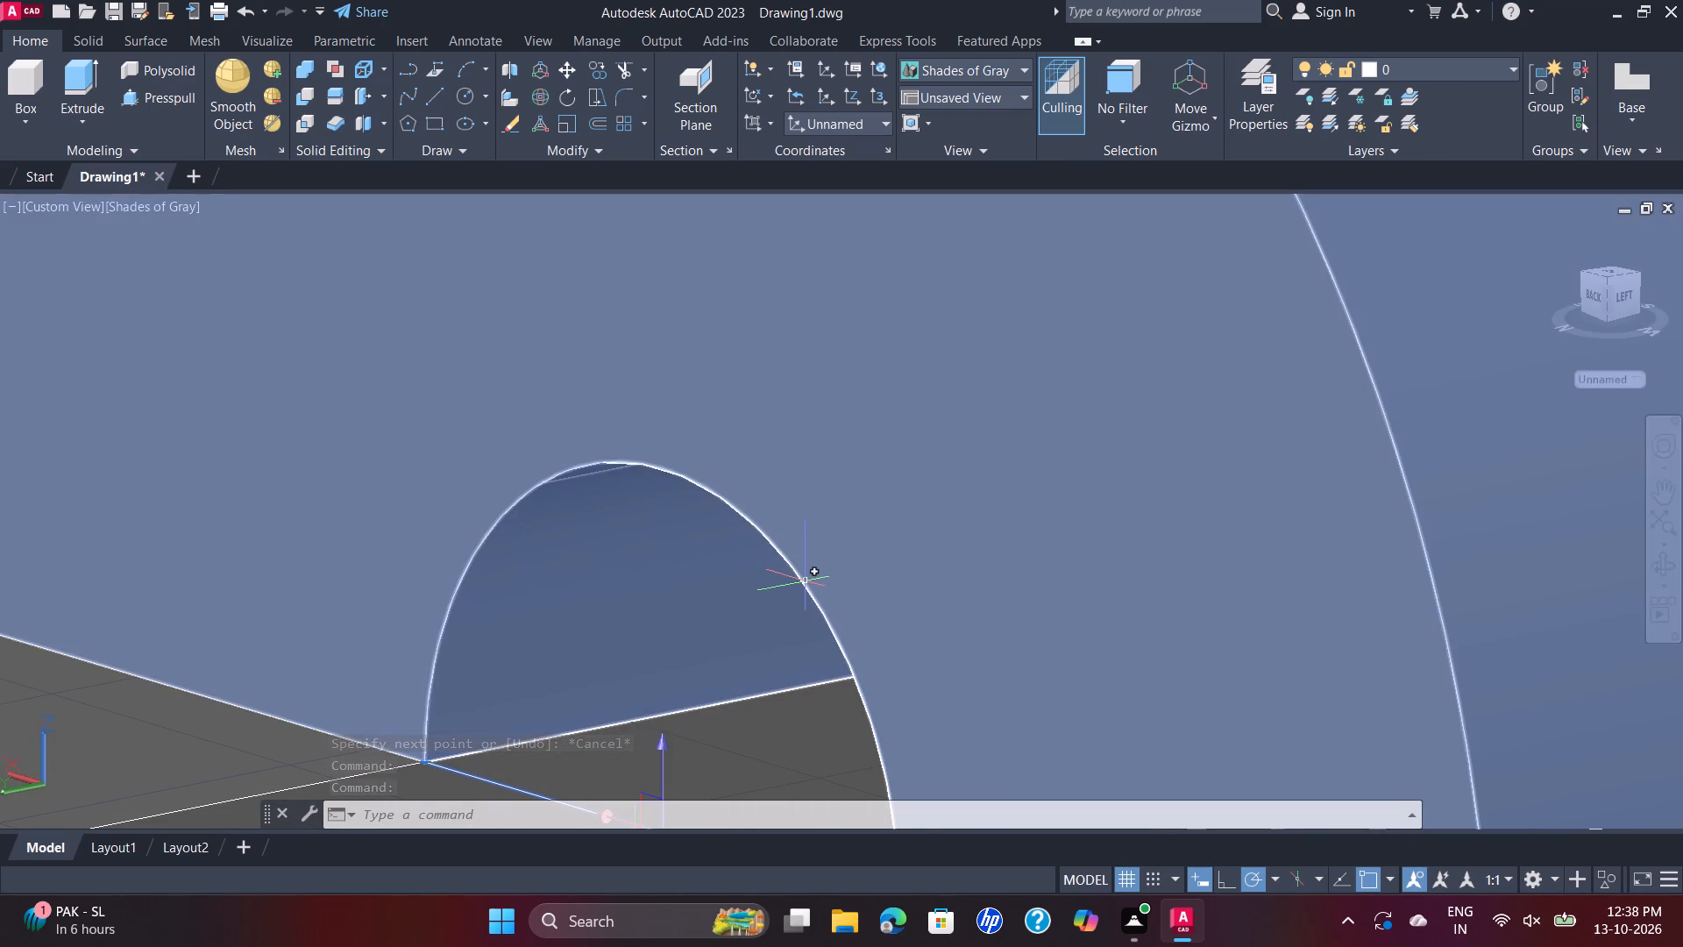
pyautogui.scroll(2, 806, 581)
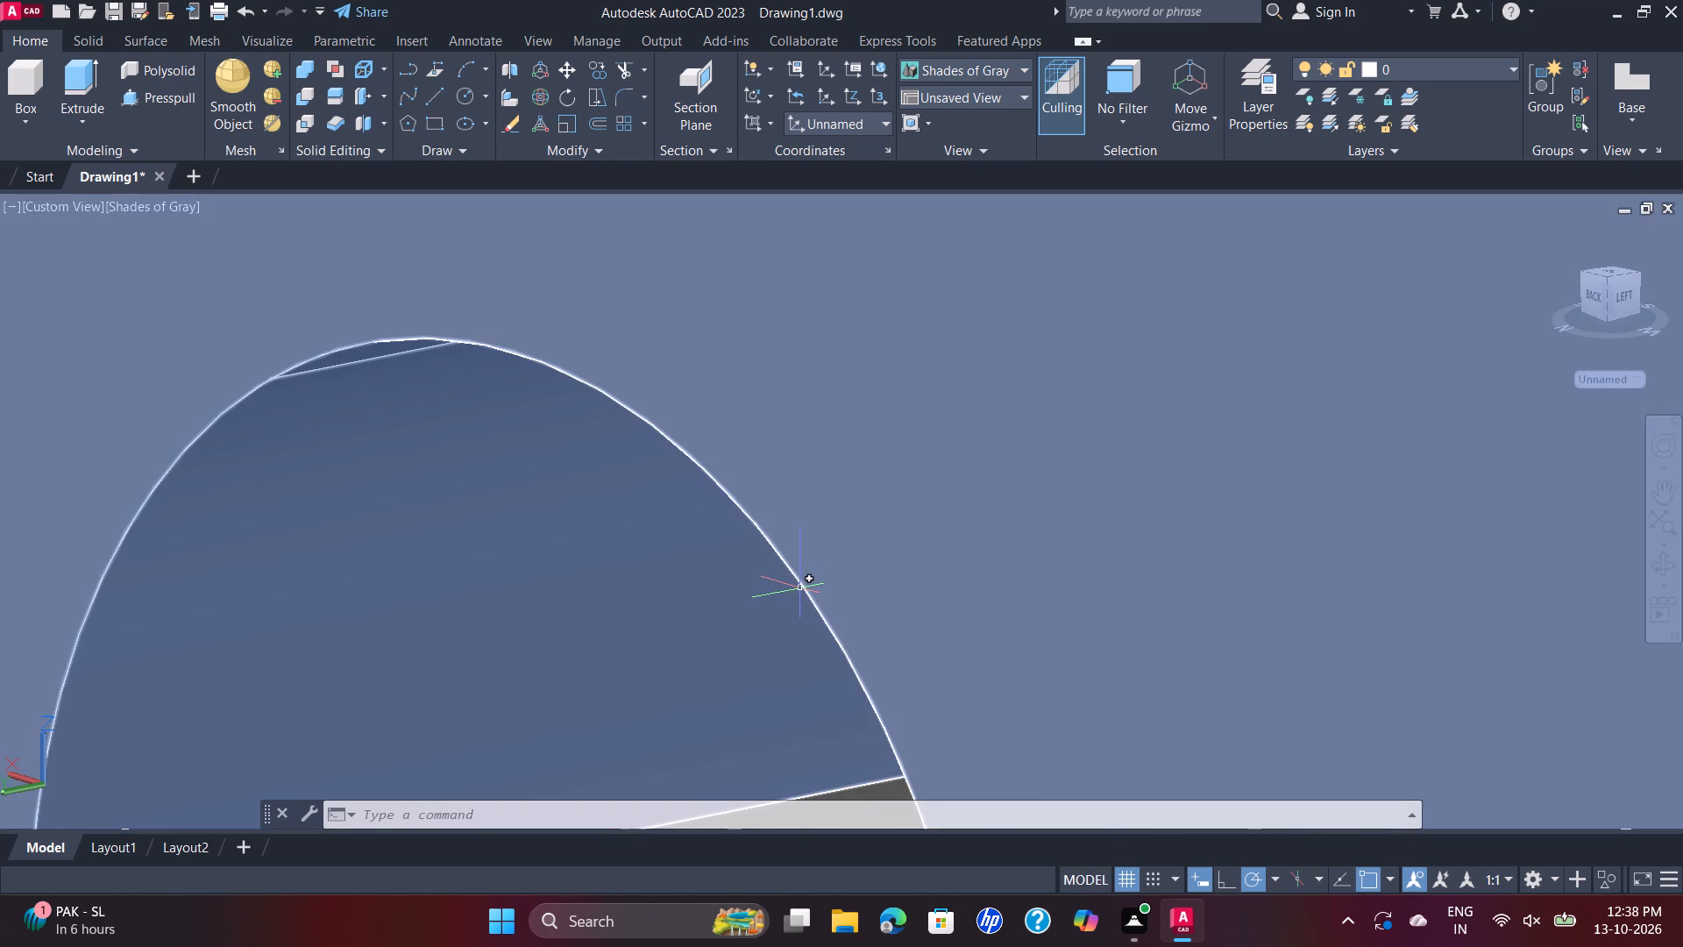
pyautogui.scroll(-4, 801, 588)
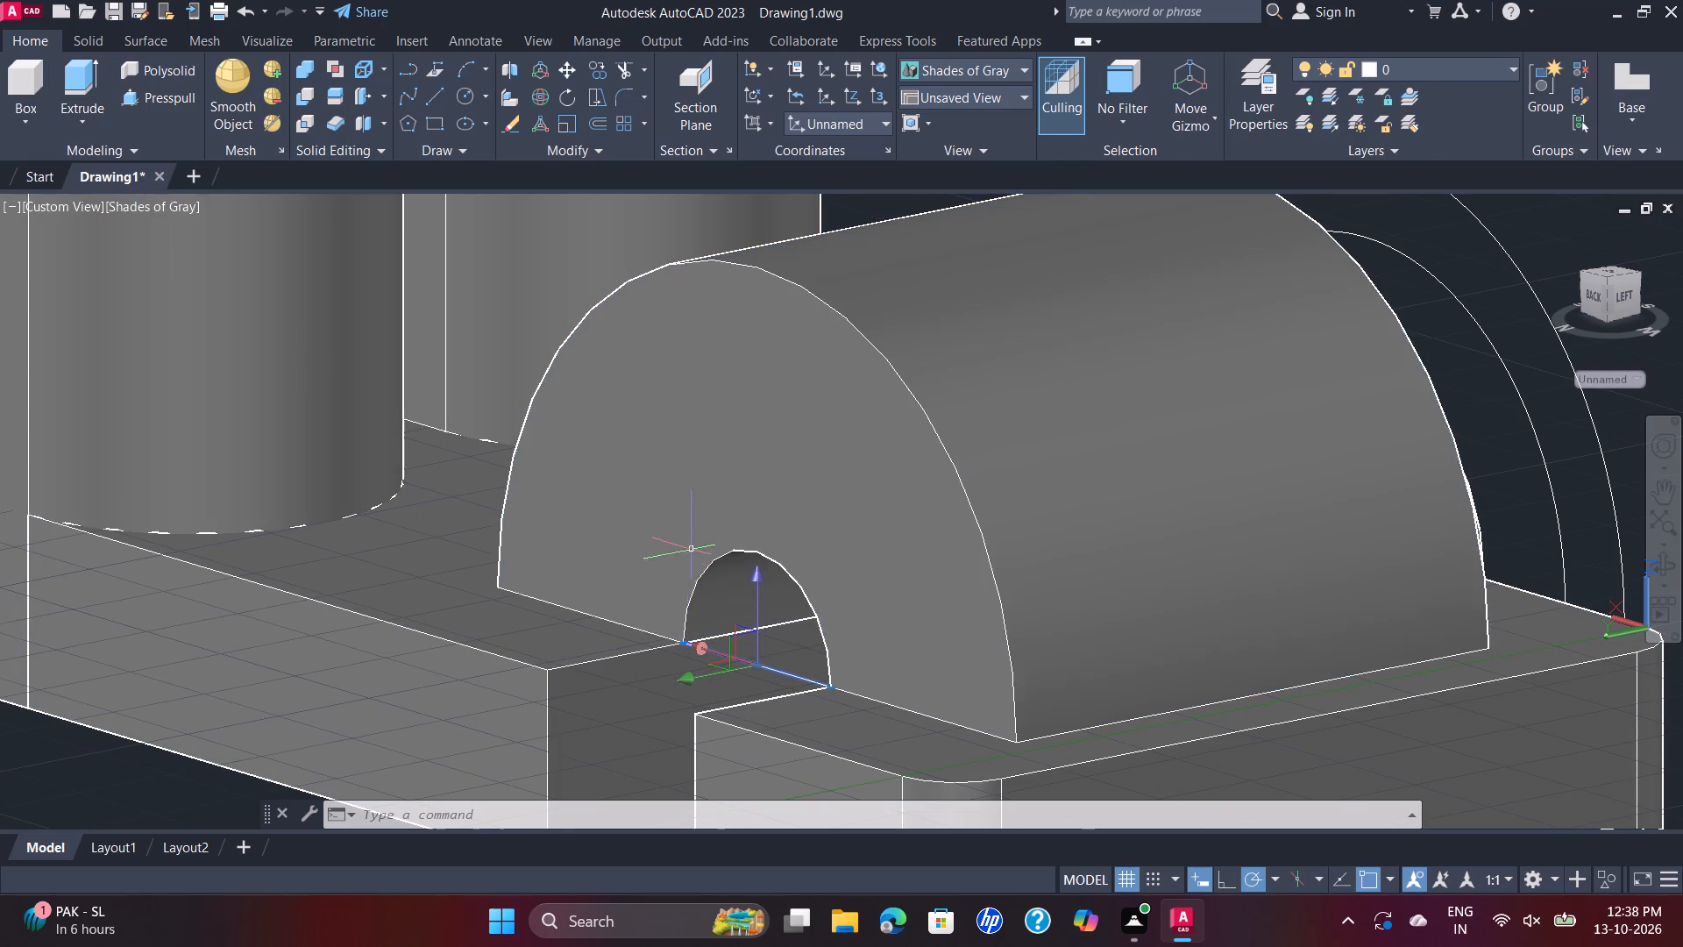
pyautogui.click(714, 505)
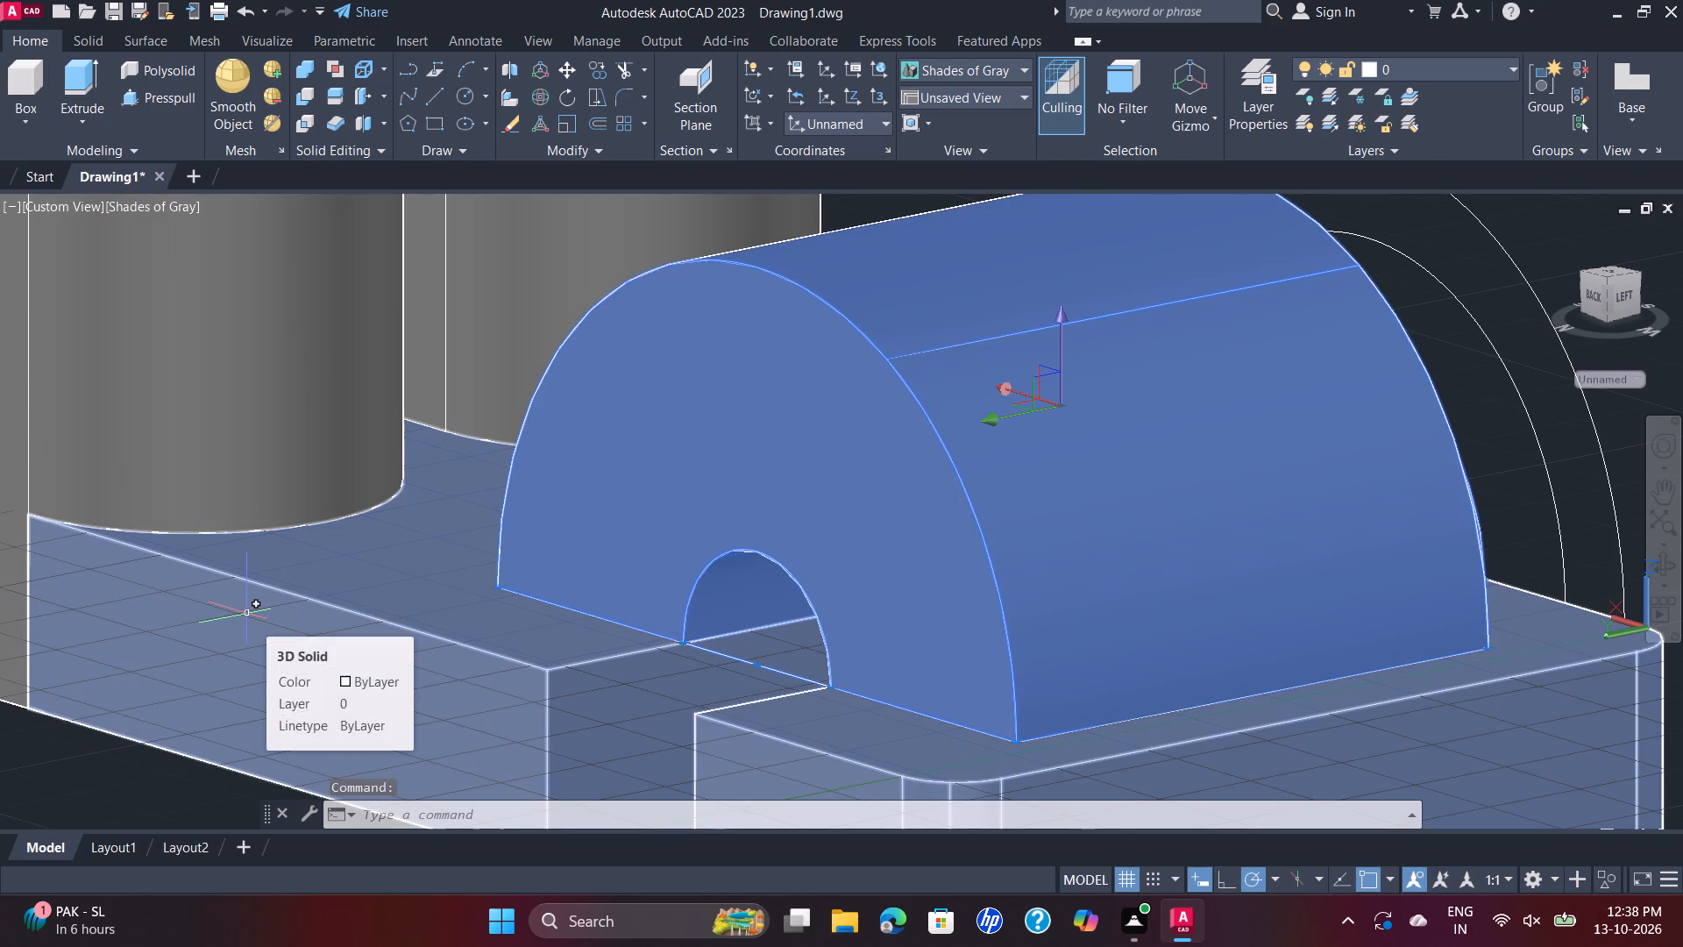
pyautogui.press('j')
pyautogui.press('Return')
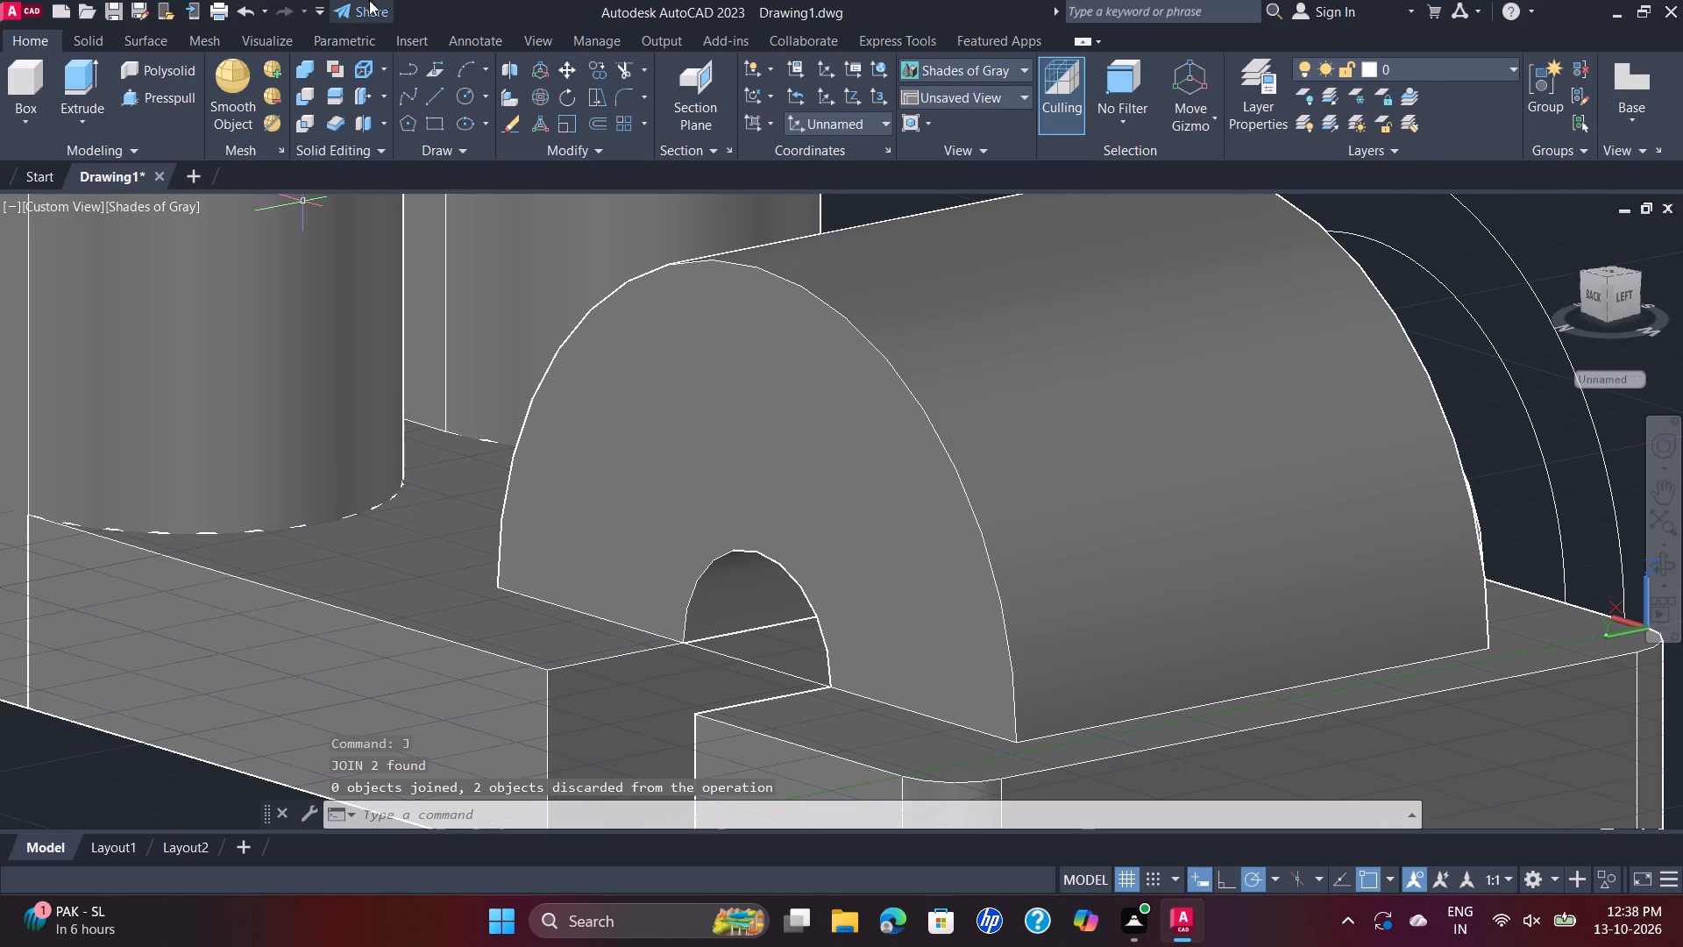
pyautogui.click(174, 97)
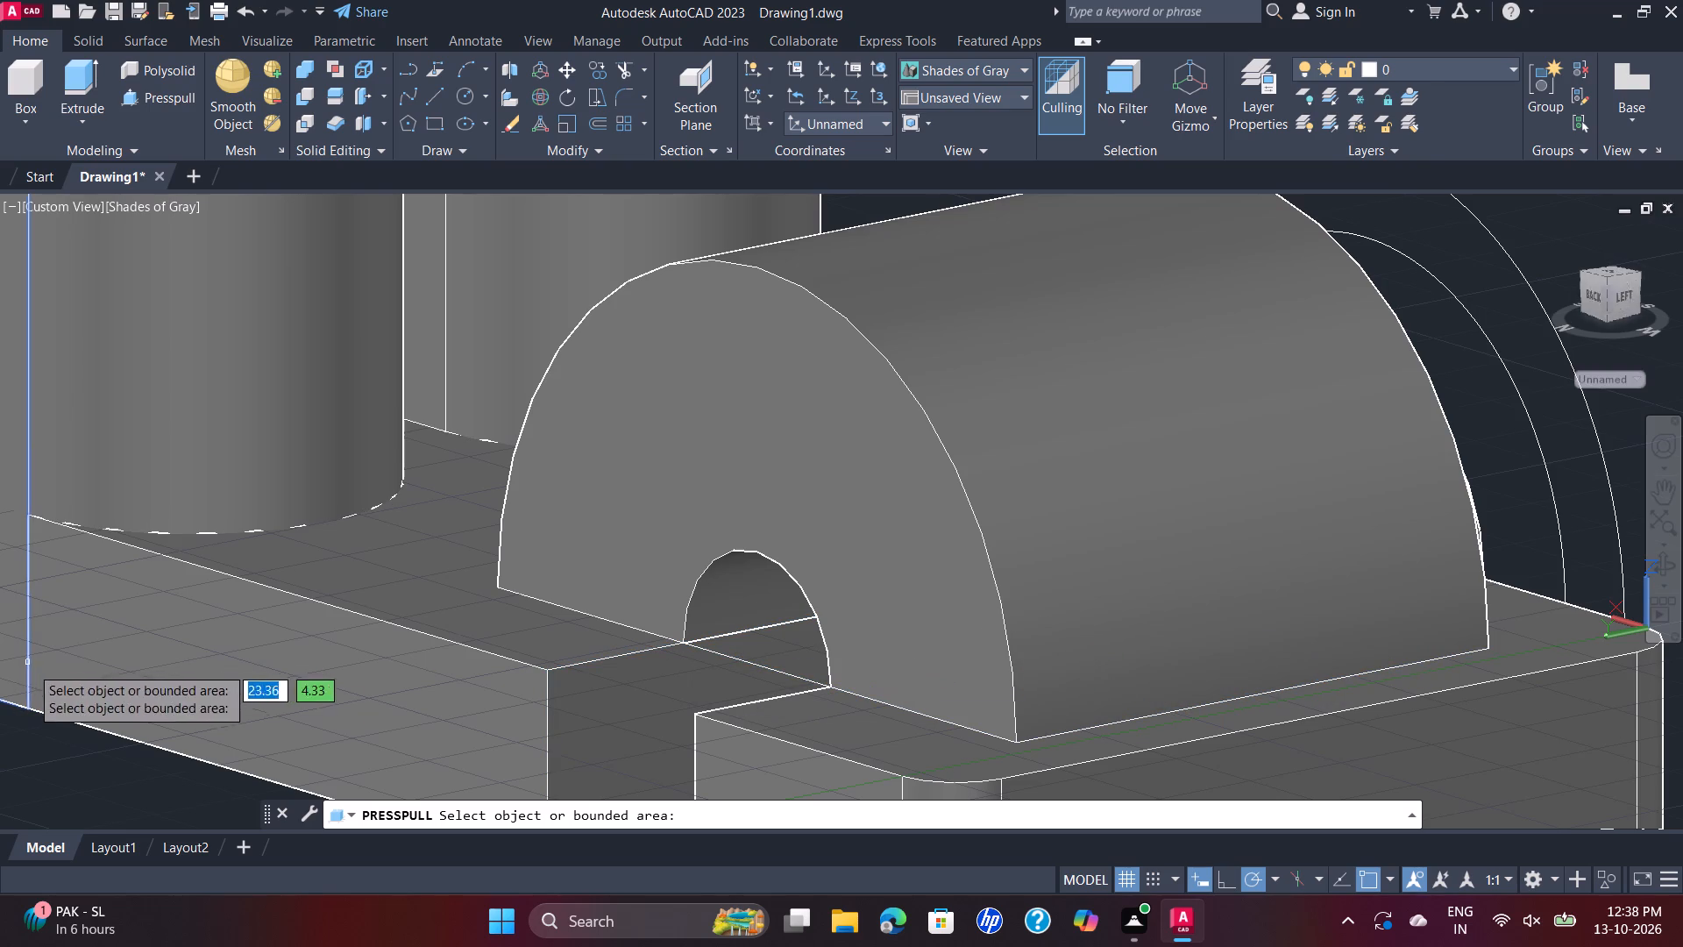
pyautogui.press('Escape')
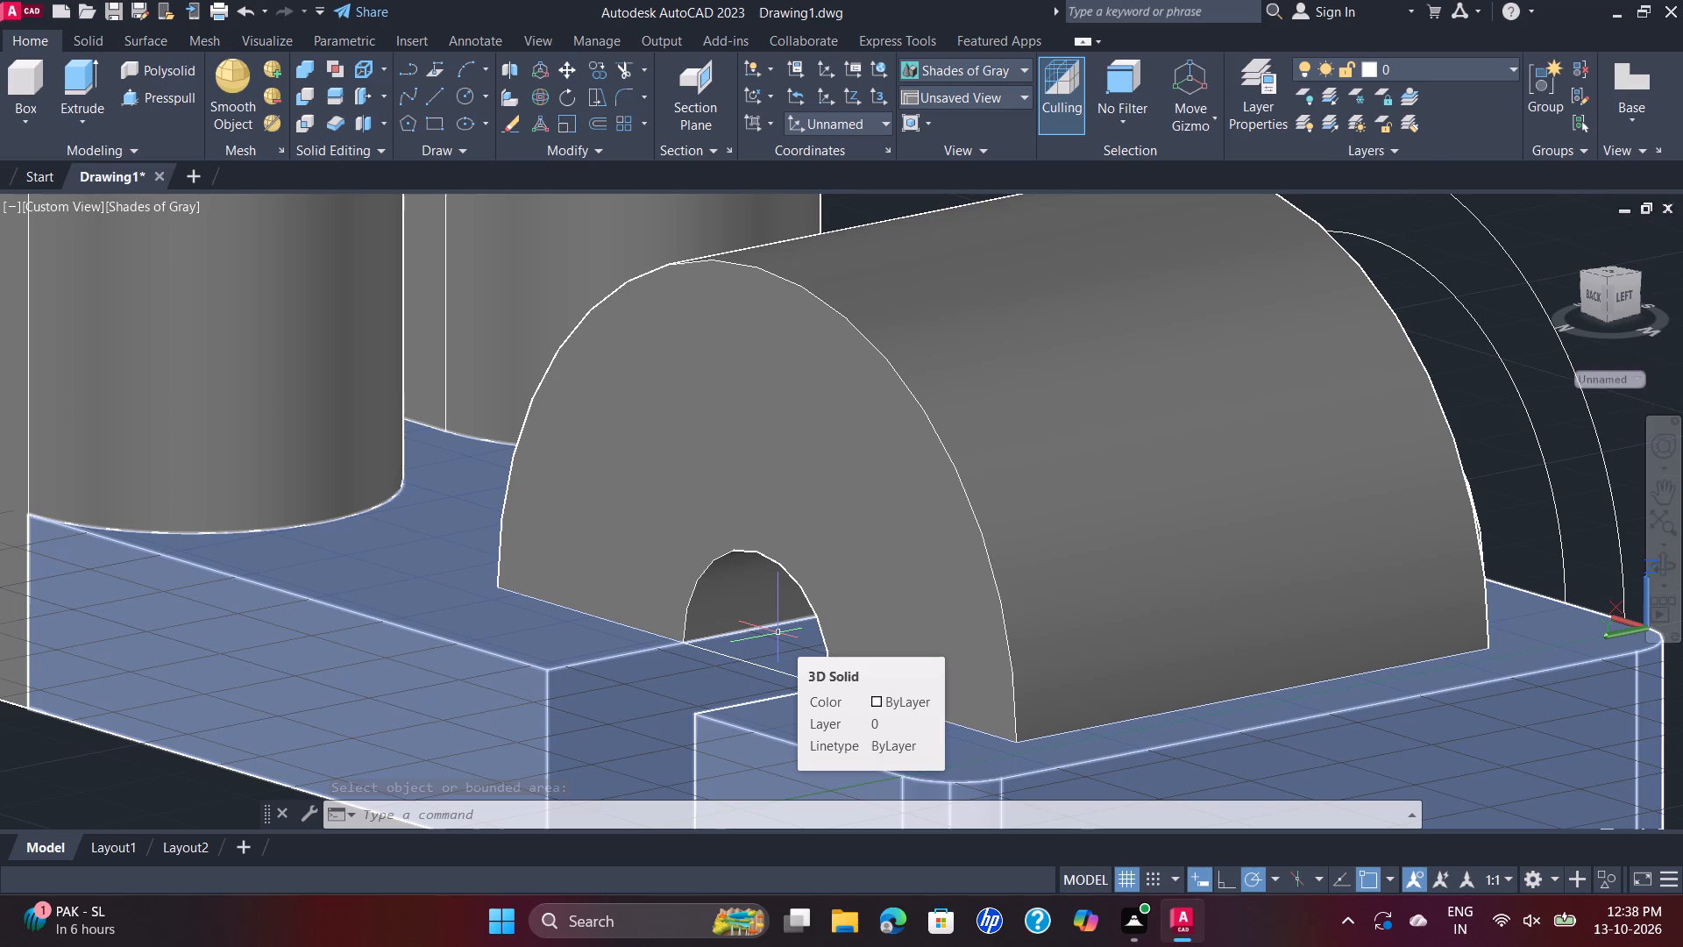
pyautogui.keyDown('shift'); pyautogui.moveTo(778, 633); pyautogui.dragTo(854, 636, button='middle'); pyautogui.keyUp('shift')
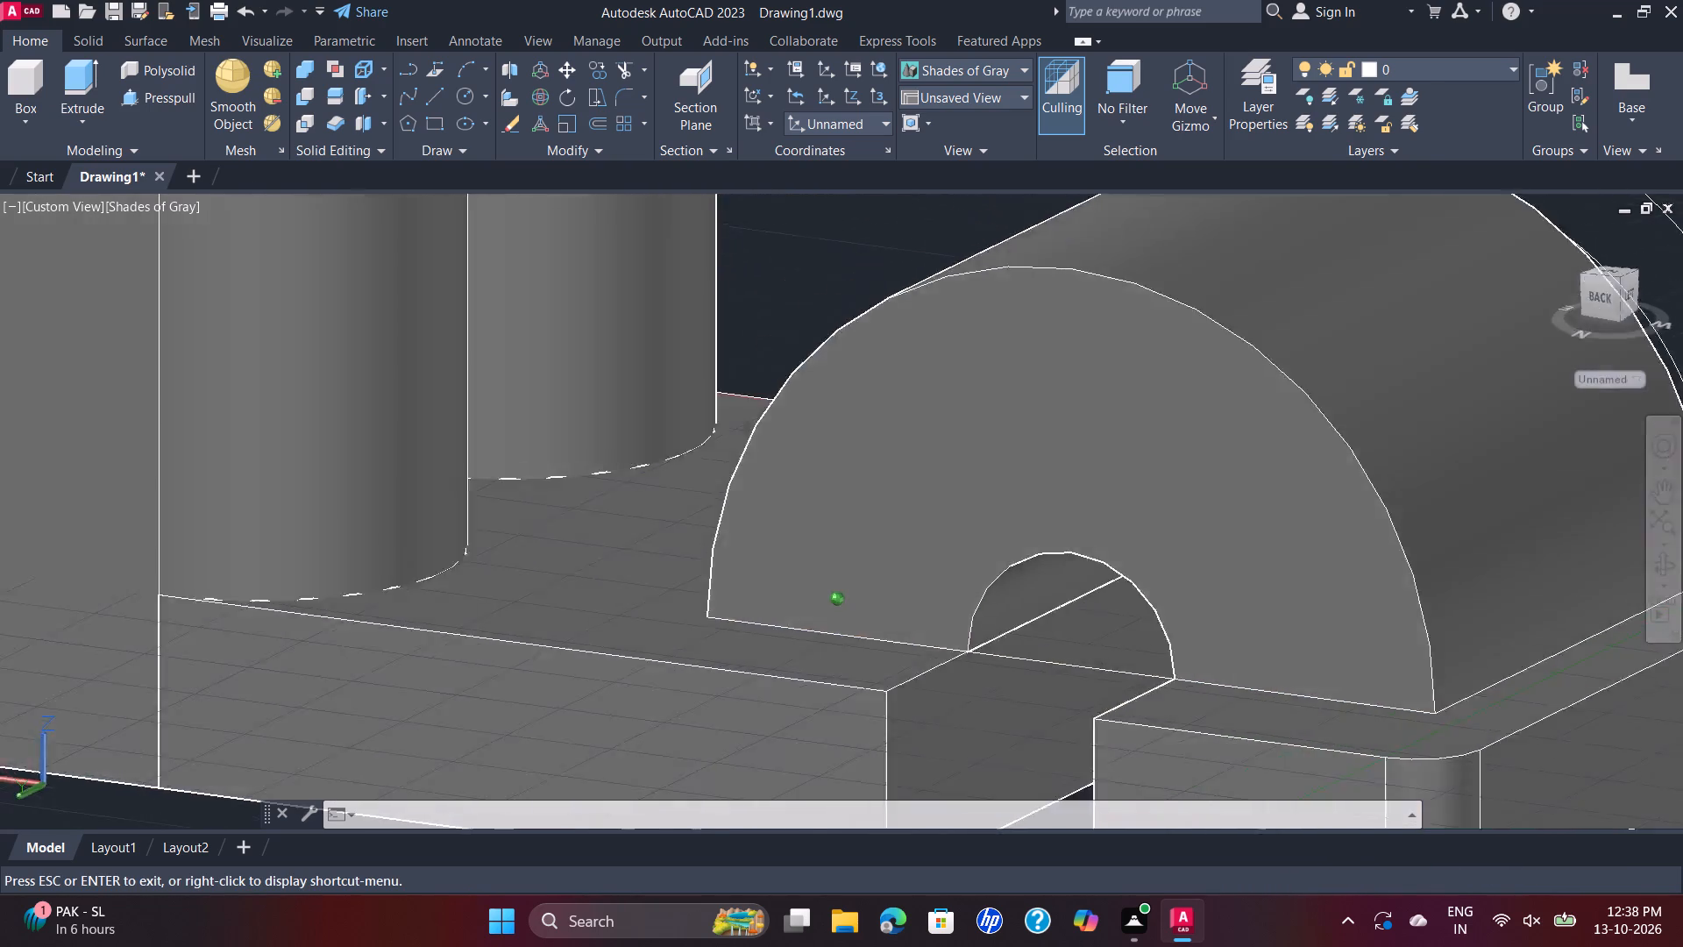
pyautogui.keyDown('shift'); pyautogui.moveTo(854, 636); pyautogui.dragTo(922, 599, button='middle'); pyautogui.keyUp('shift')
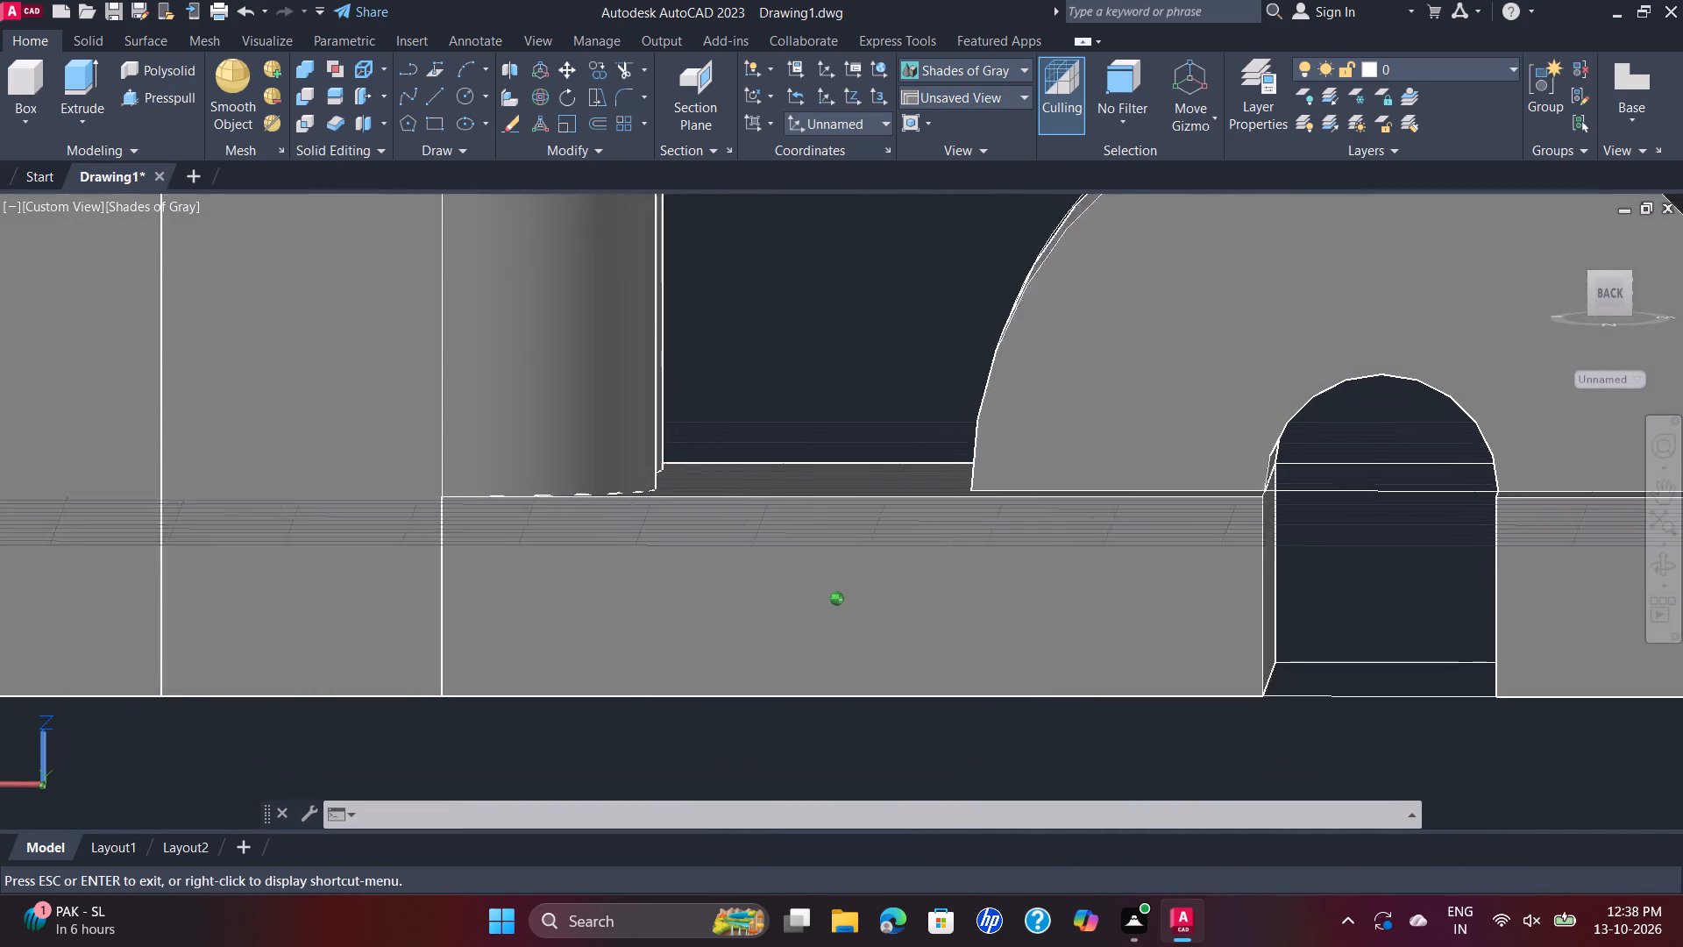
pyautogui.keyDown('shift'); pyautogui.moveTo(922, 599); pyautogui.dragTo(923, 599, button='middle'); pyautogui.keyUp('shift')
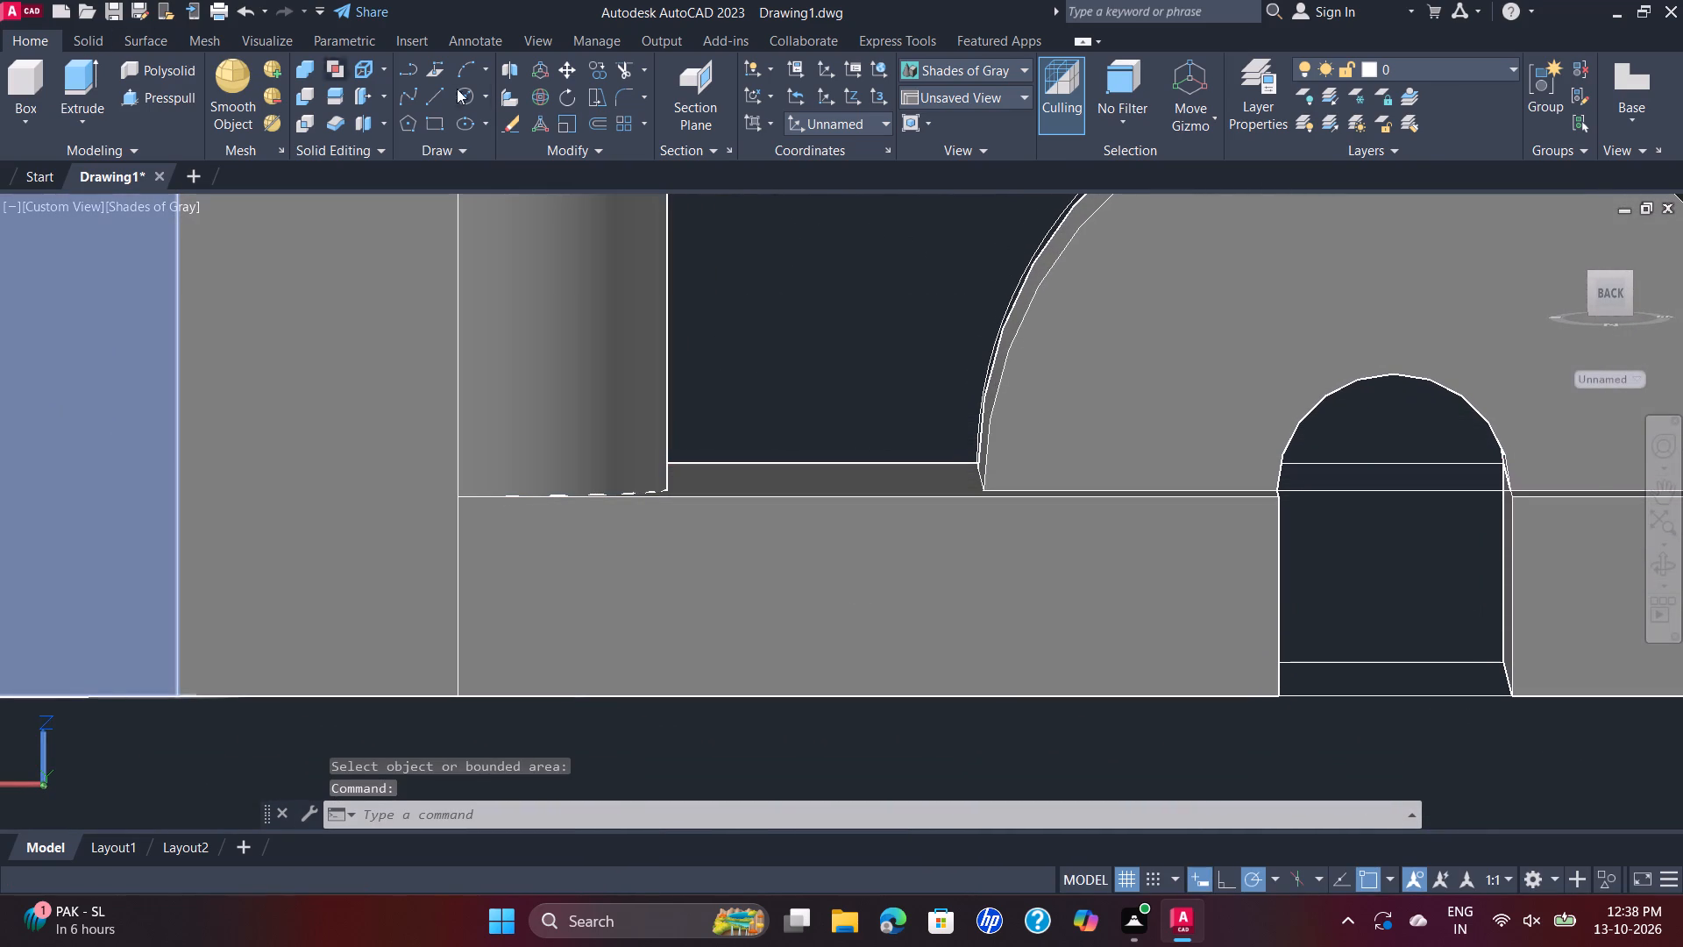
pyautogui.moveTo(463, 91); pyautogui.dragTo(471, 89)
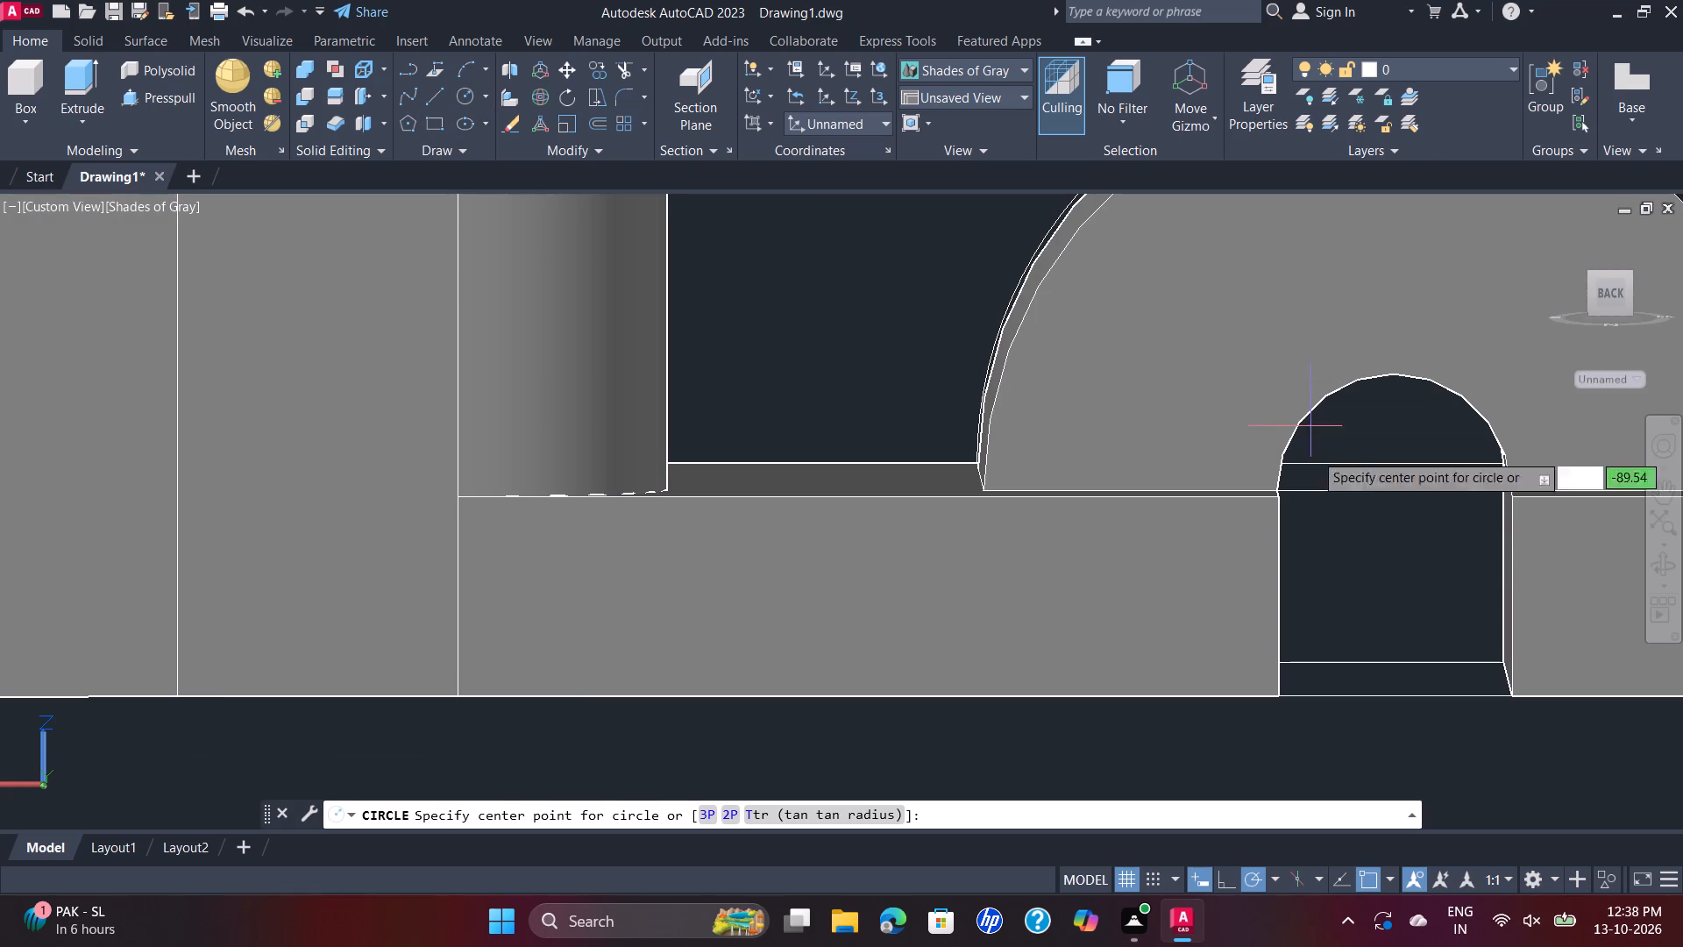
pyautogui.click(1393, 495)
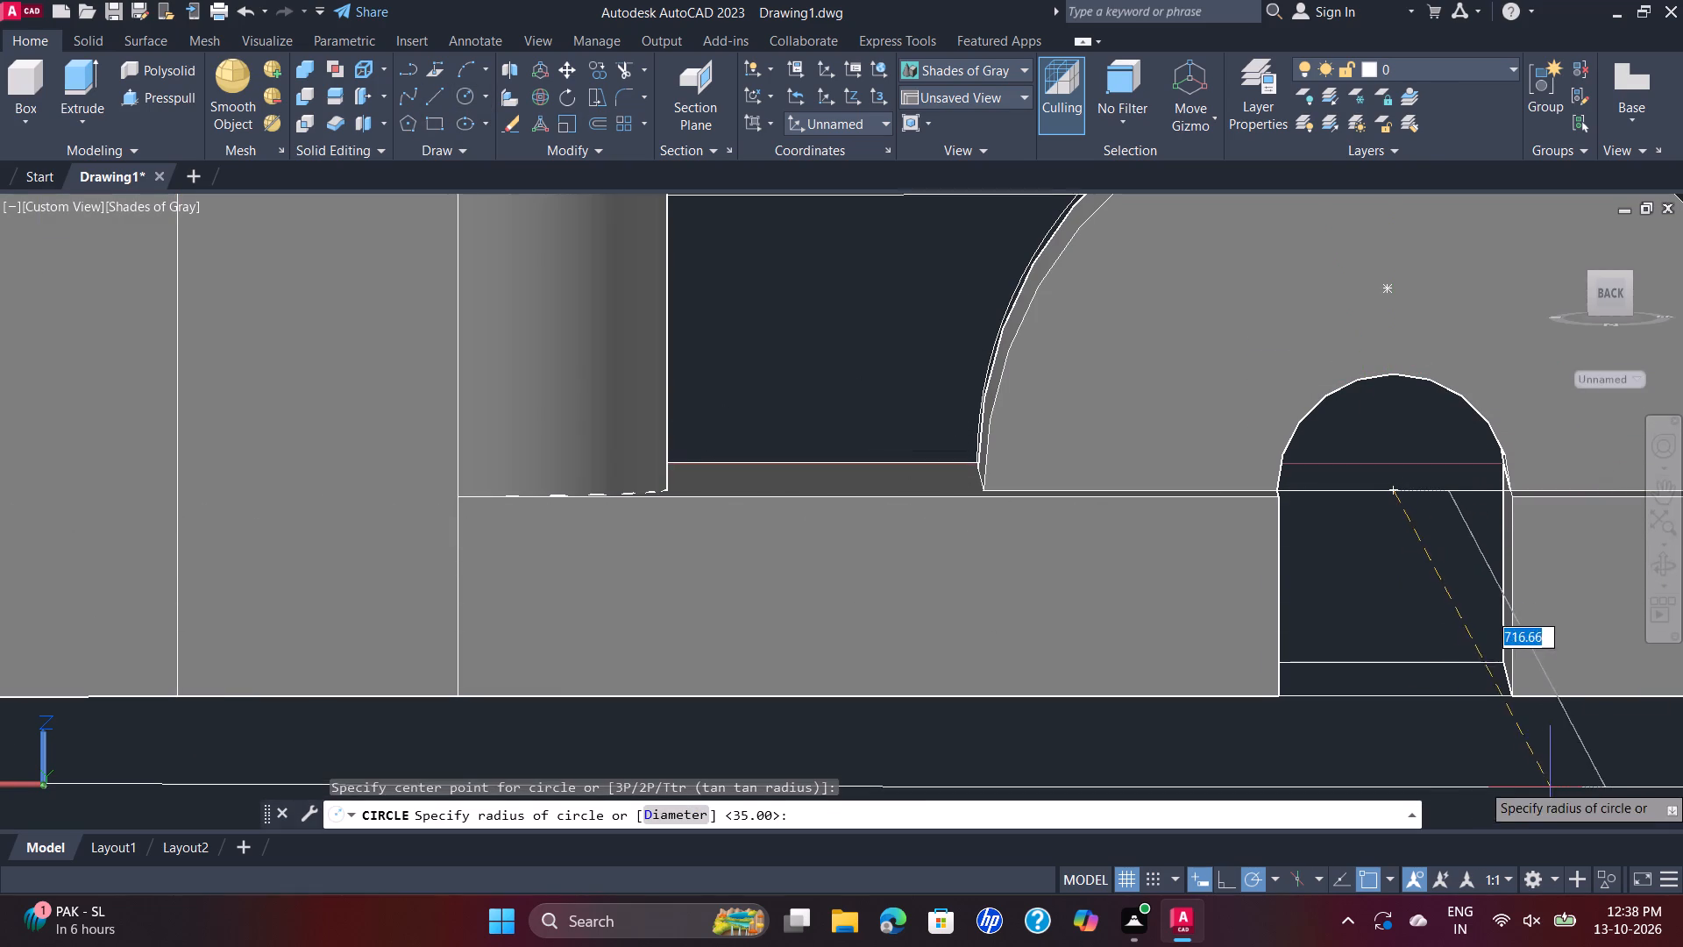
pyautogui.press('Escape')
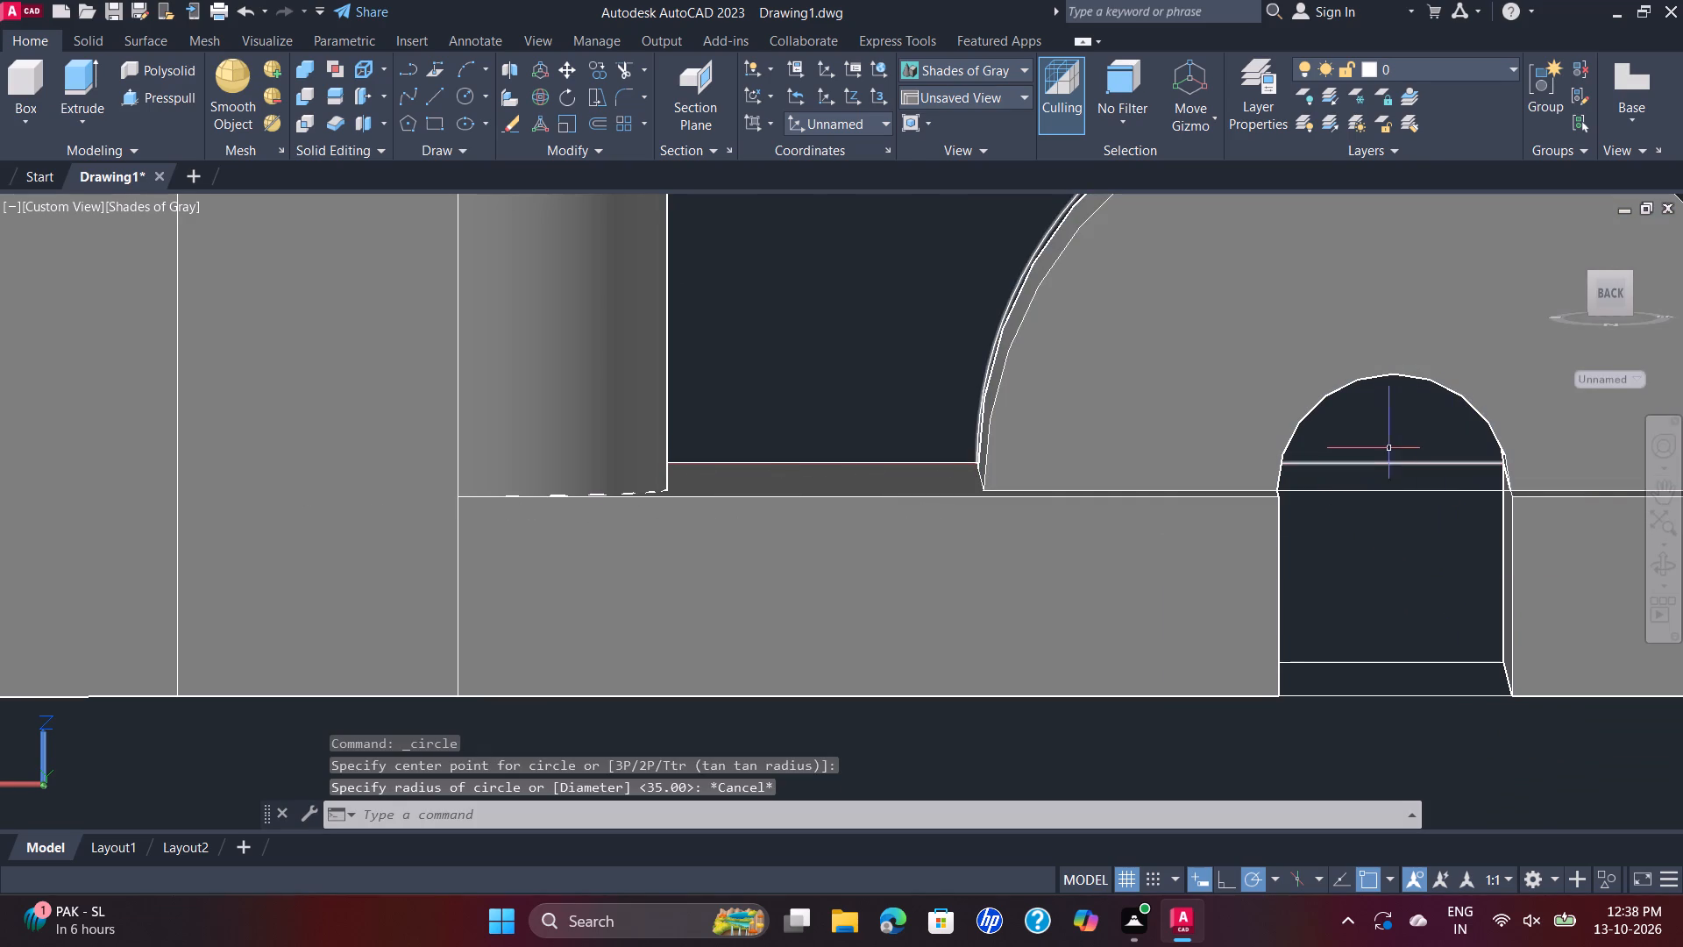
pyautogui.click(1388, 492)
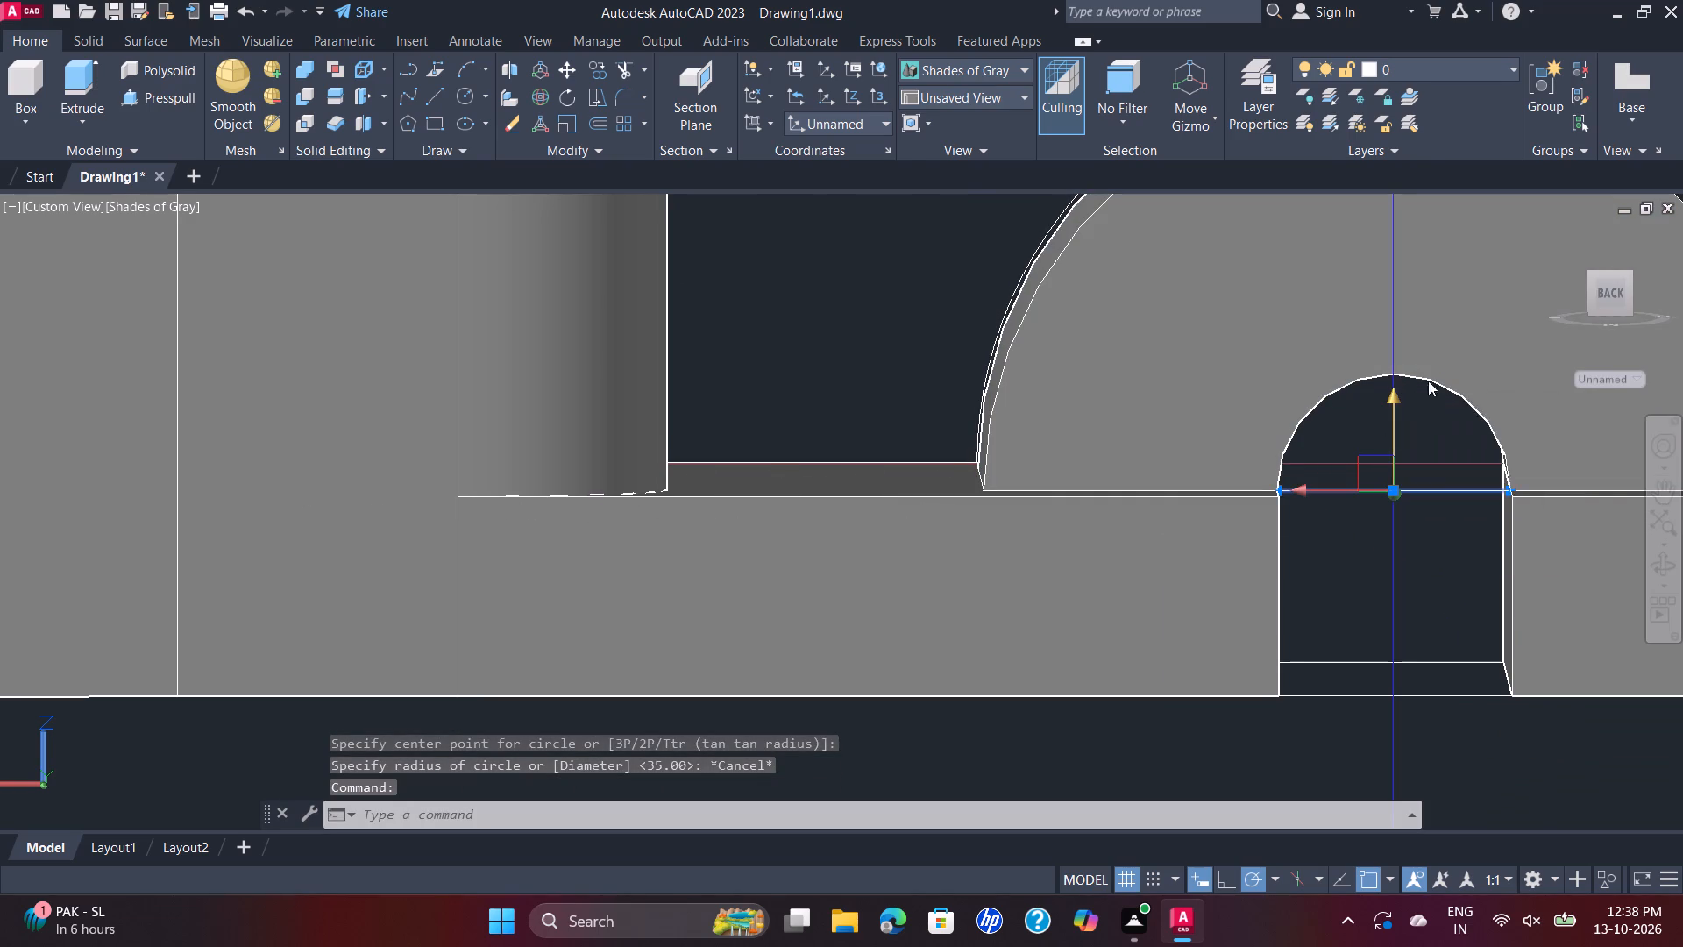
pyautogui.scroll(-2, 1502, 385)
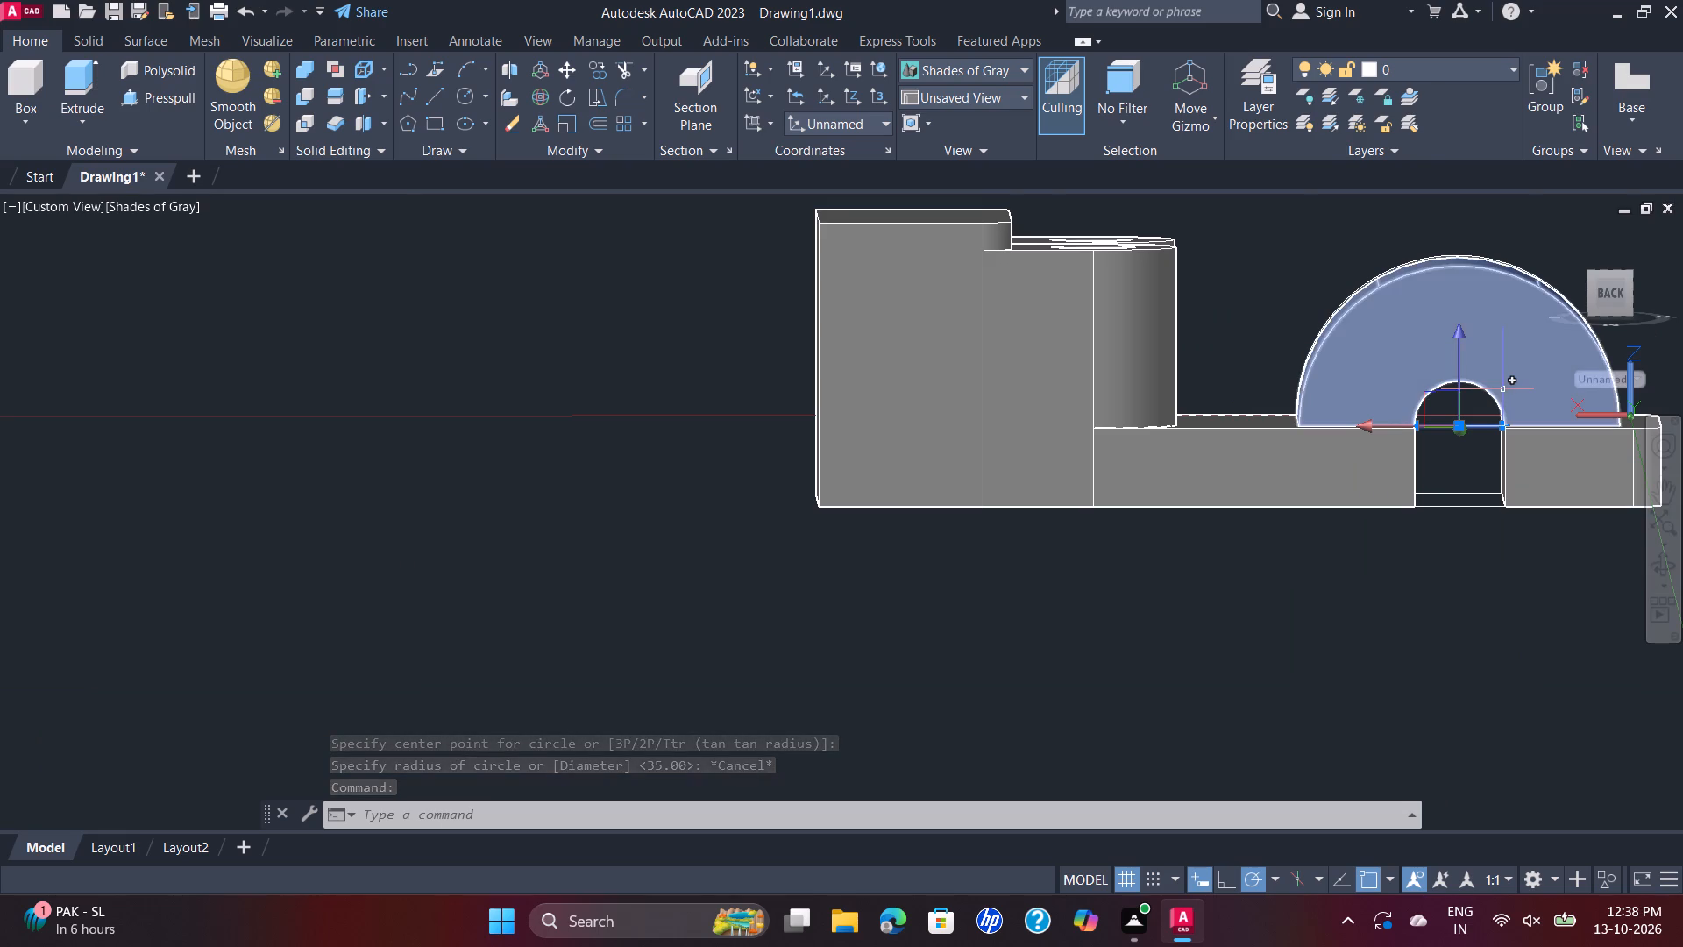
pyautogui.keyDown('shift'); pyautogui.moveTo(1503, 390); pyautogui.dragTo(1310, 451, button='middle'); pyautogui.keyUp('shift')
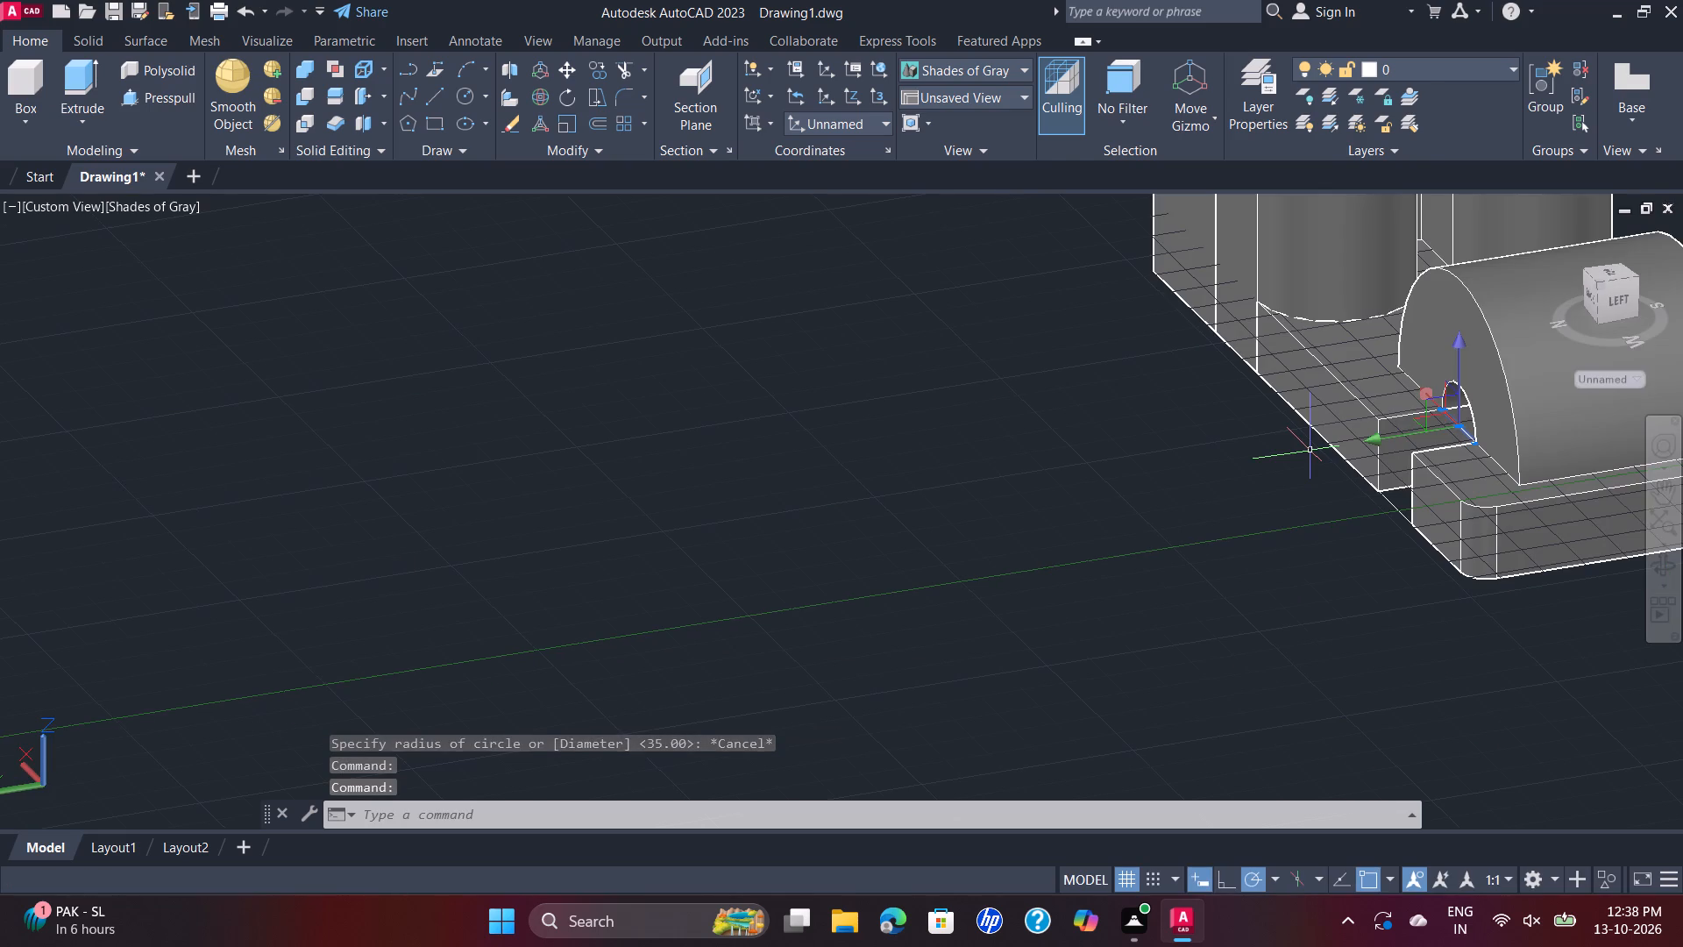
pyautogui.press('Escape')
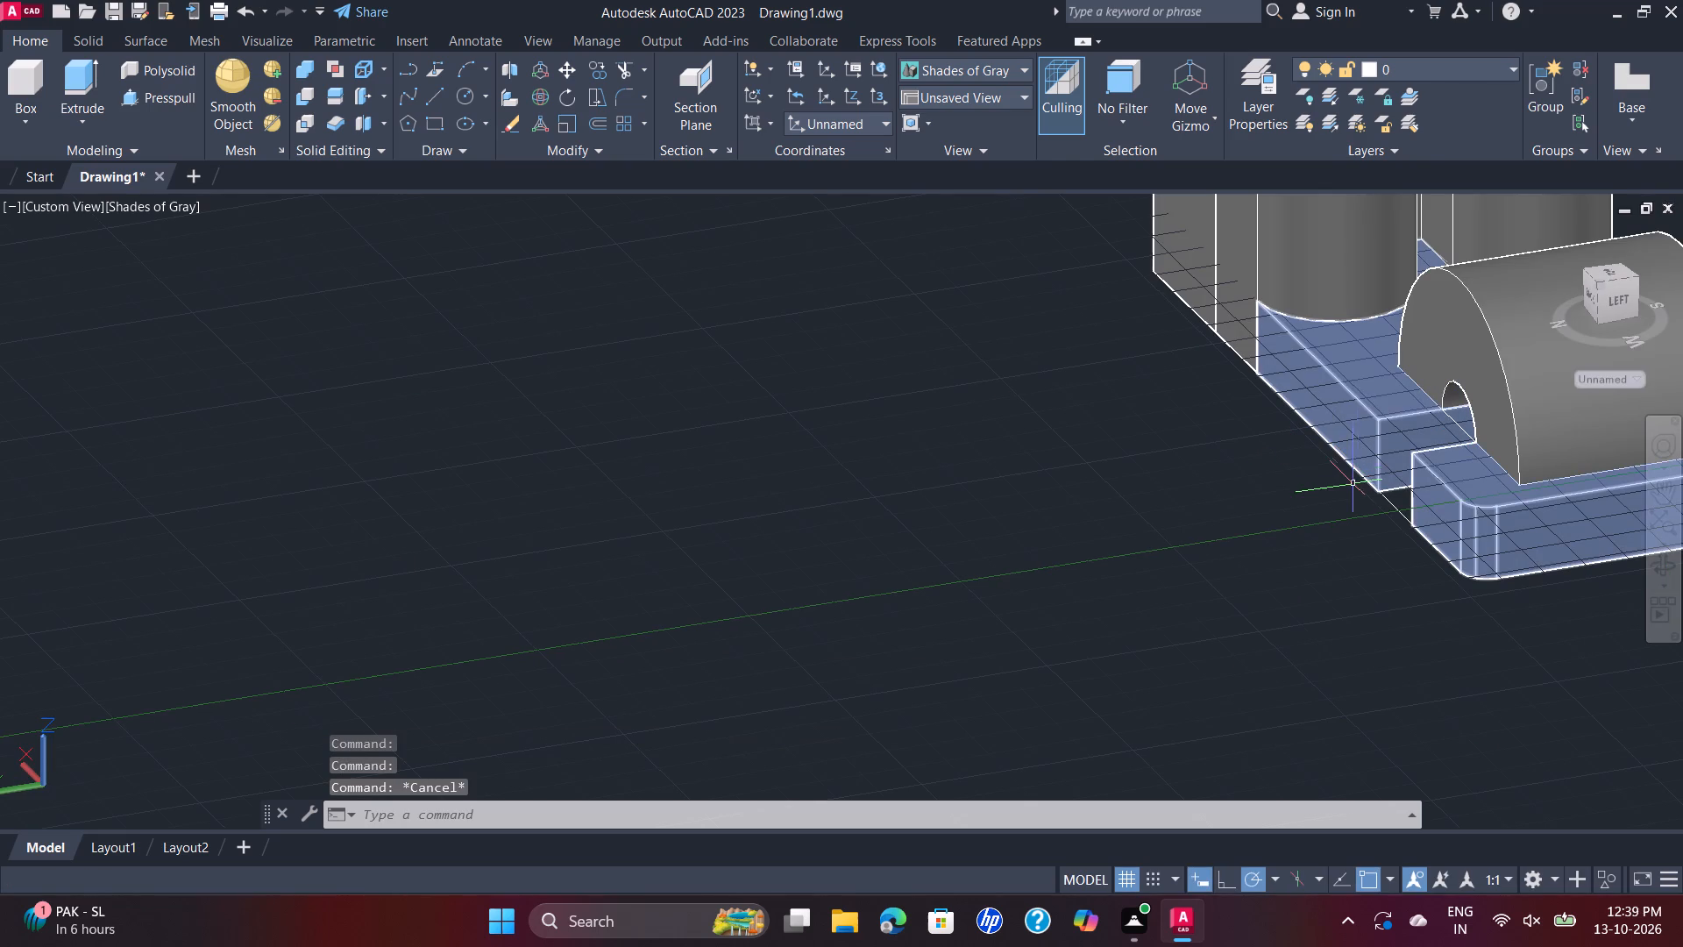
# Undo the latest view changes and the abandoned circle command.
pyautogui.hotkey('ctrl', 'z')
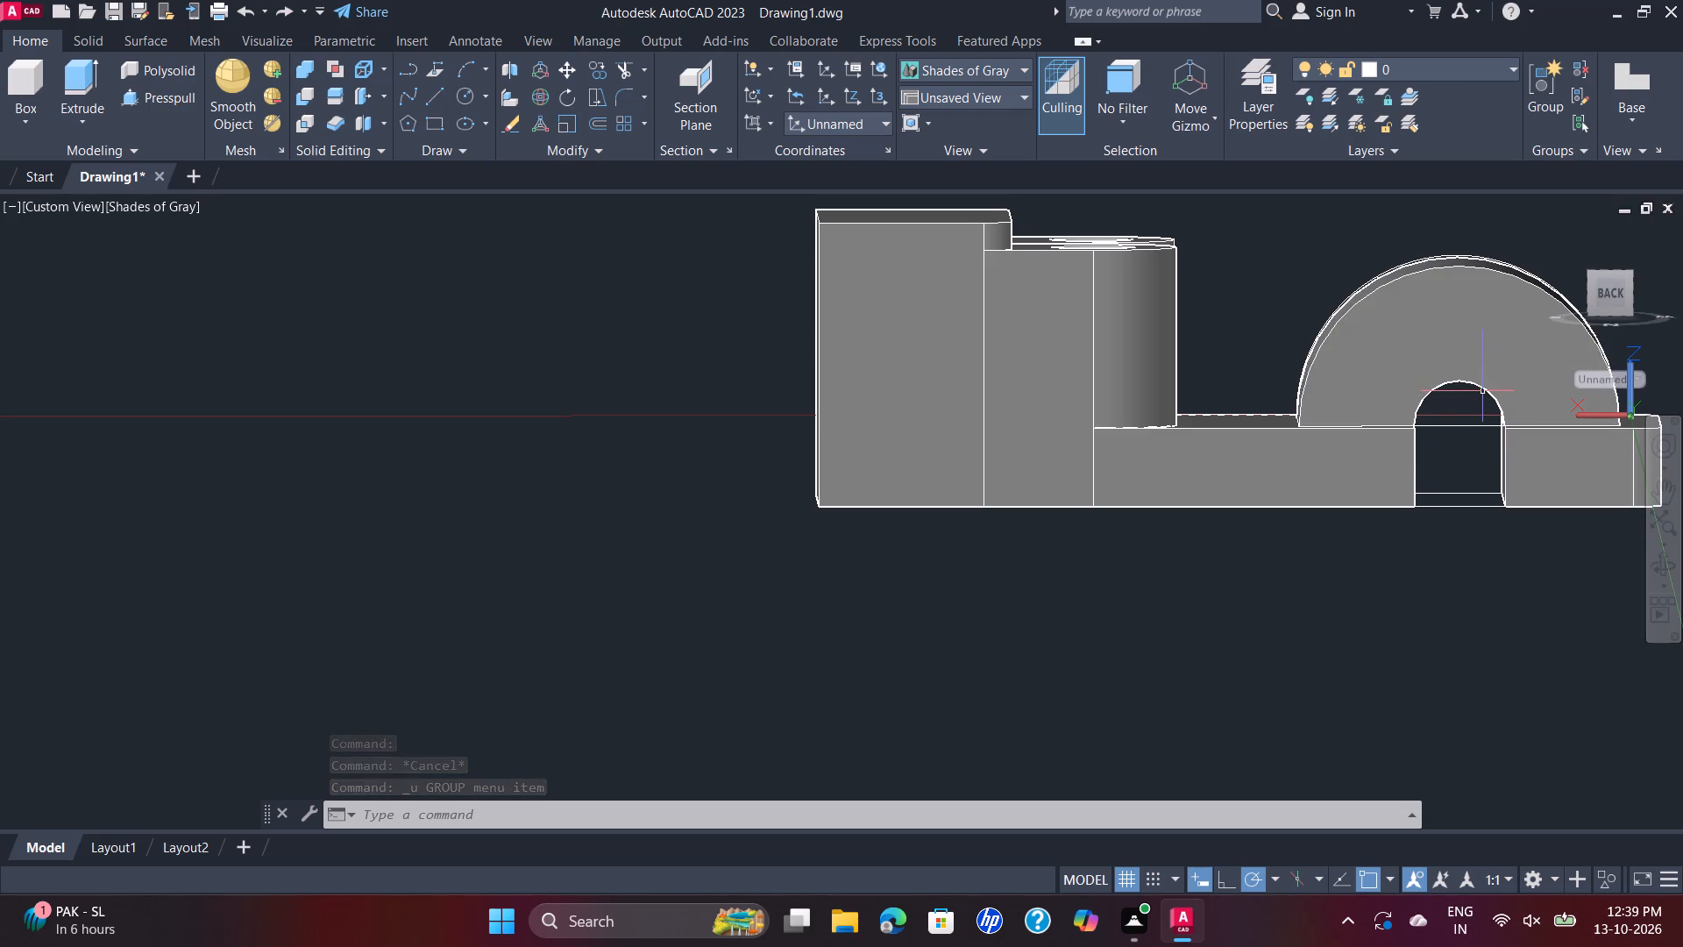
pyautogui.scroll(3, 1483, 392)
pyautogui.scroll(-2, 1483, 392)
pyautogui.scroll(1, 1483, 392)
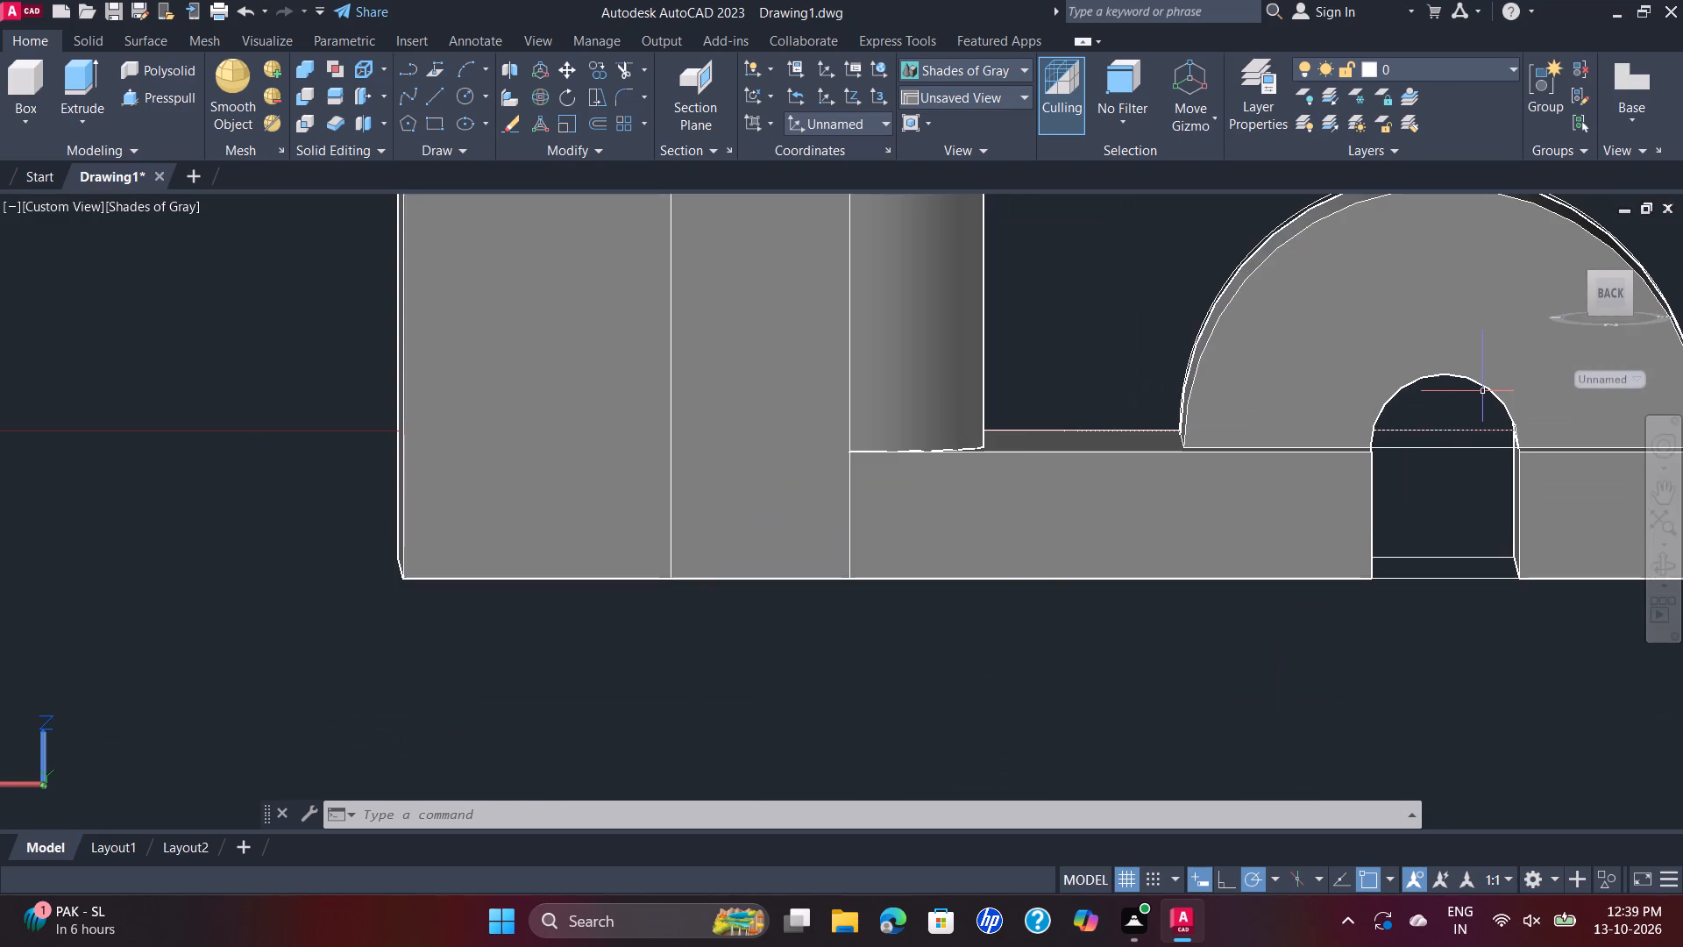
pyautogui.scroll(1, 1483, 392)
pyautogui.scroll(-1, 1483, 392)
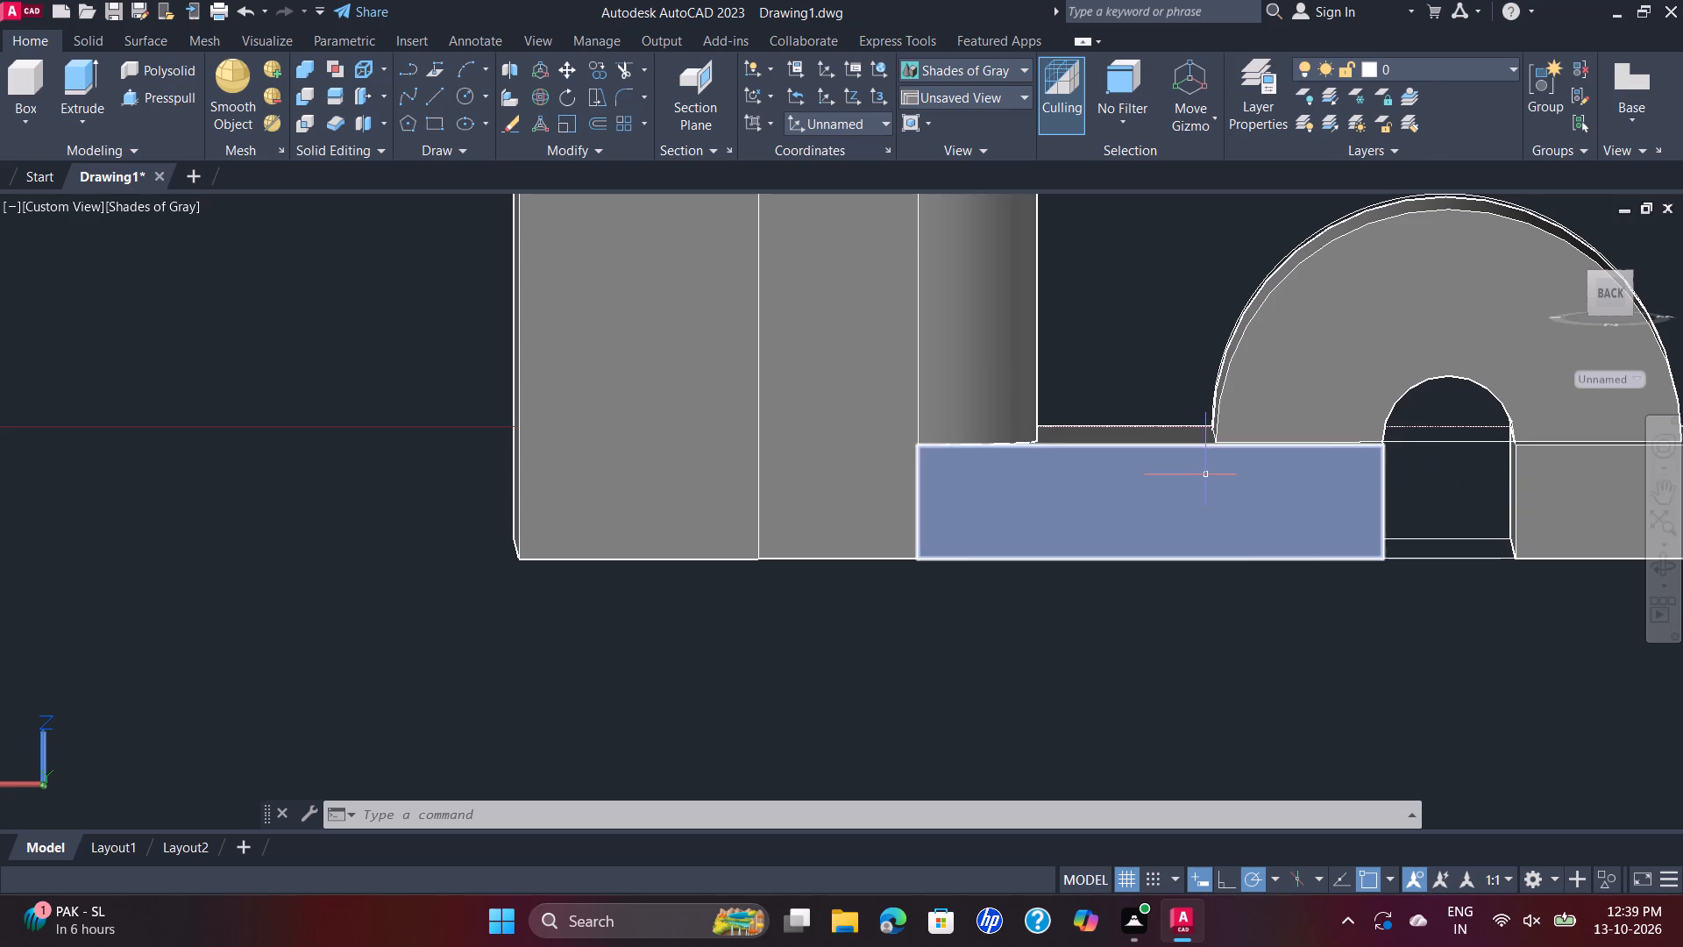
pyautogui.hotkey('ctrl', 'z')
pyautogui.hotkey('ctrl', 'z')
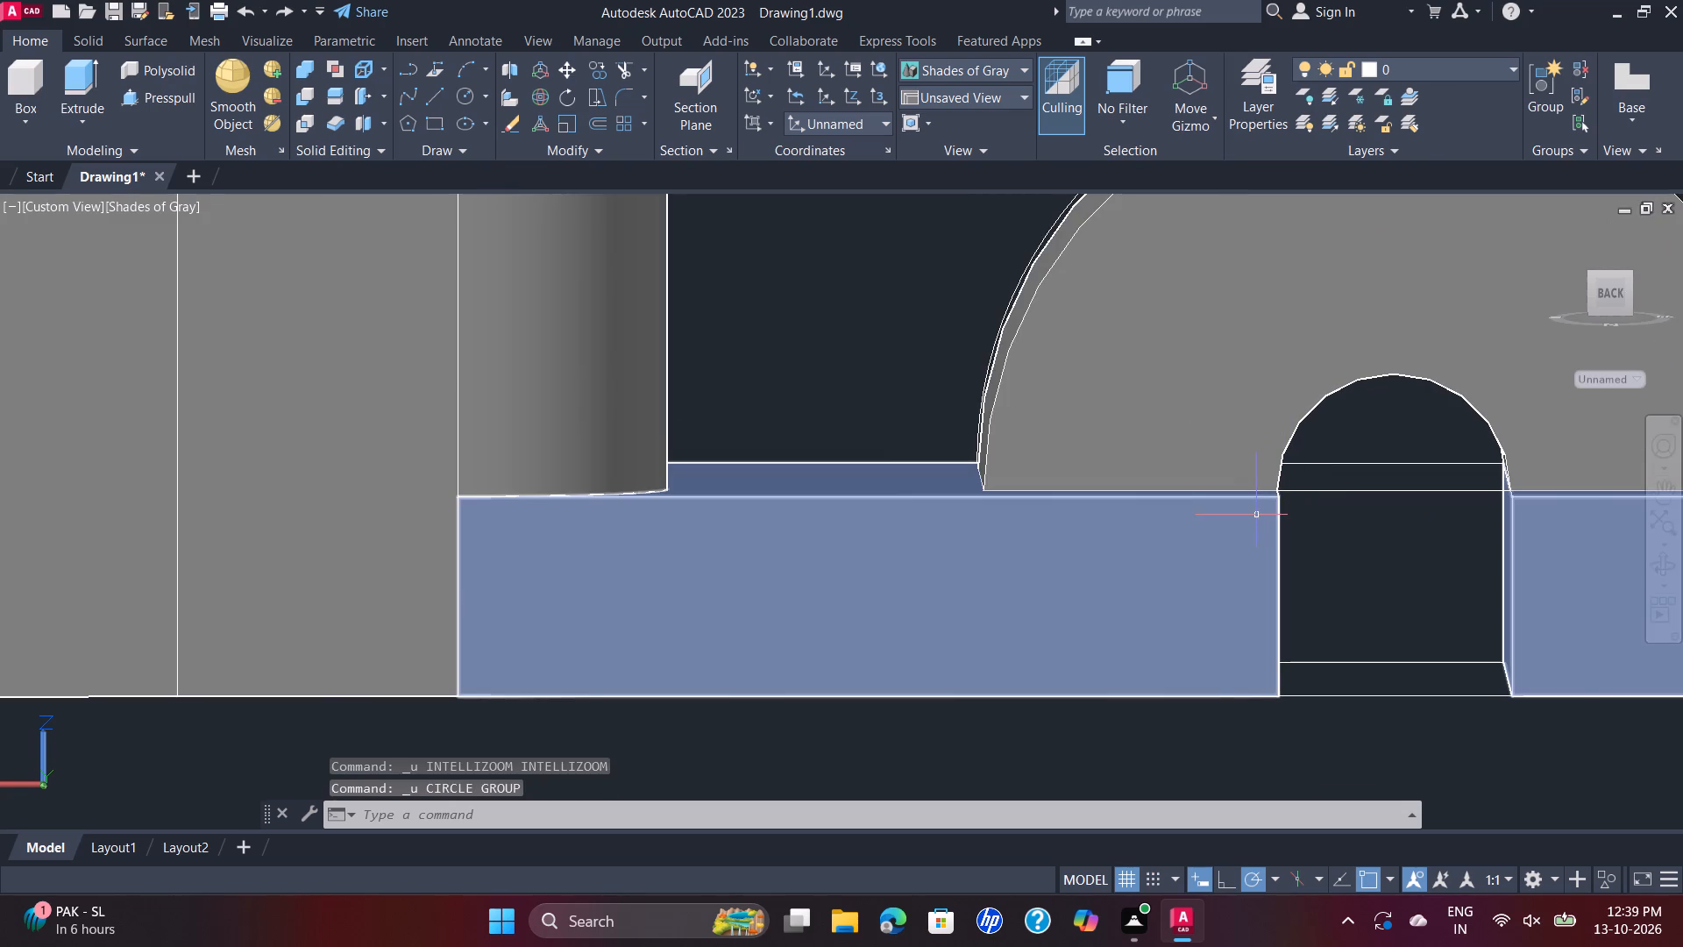
# Examine the half-round, its front boss and the remaining construction arcs in the SW Isometric view.
pyautogui.keyDown('shift'); pyautogui.moveTo(1473, 538); pyautogui.dragTo(1199, 548, button='middle'); pyautogui.keyUp('shift')
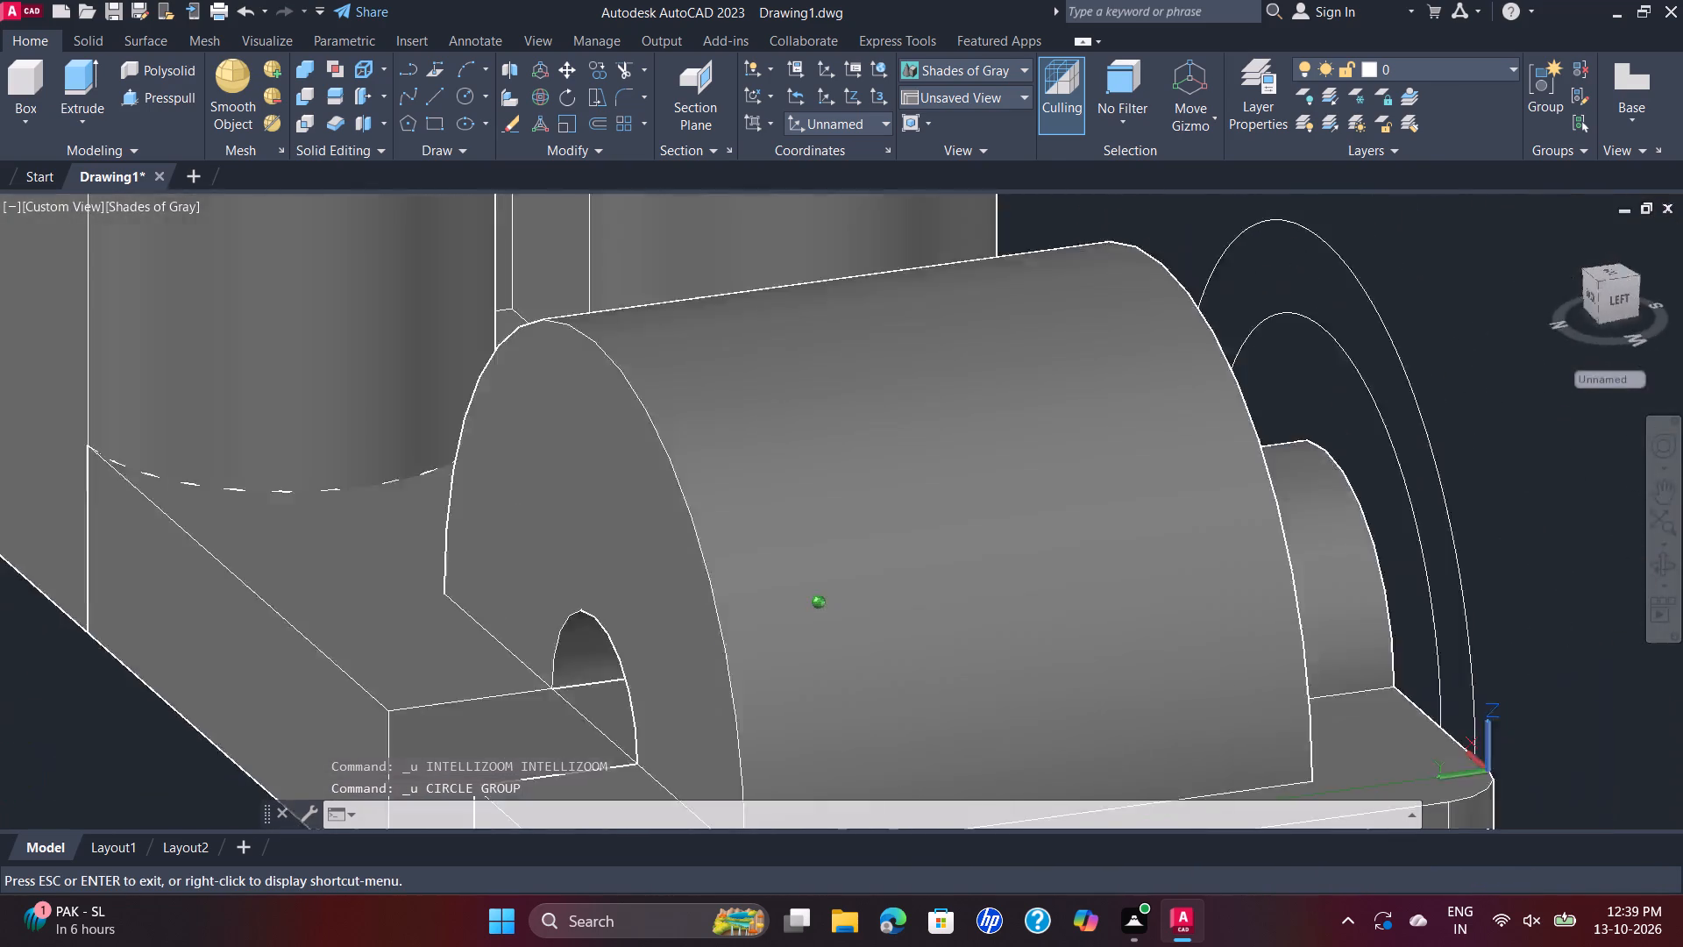
pyautogui.keyDown('shift'); pyautogui.moveTo(1199, 548); pyautogui.dragTo(1203, 565, button='middle'); pyautogui.keyUp('shift')
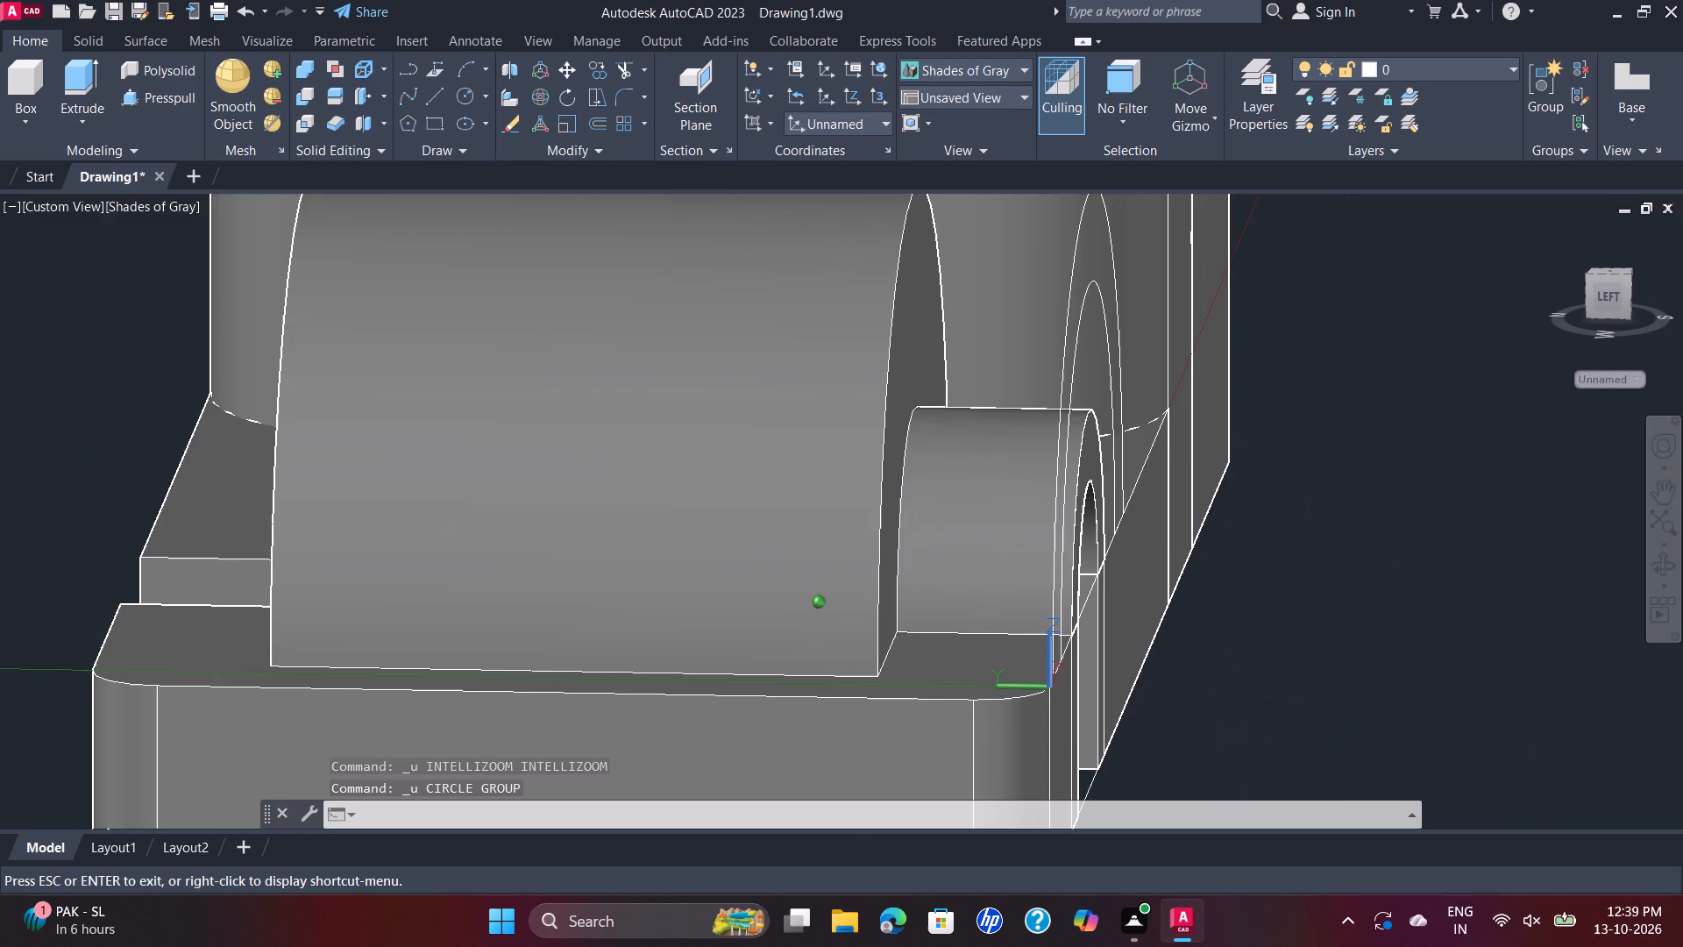
pyautogui.keyDown('shift'); pyautogui.moveTo(1203, 565); pyautogui.dragTo(1136, 575, button='middle'); pyautogui.keyUp('shift')
pyautogui.scroll(-3, 1315, 520)
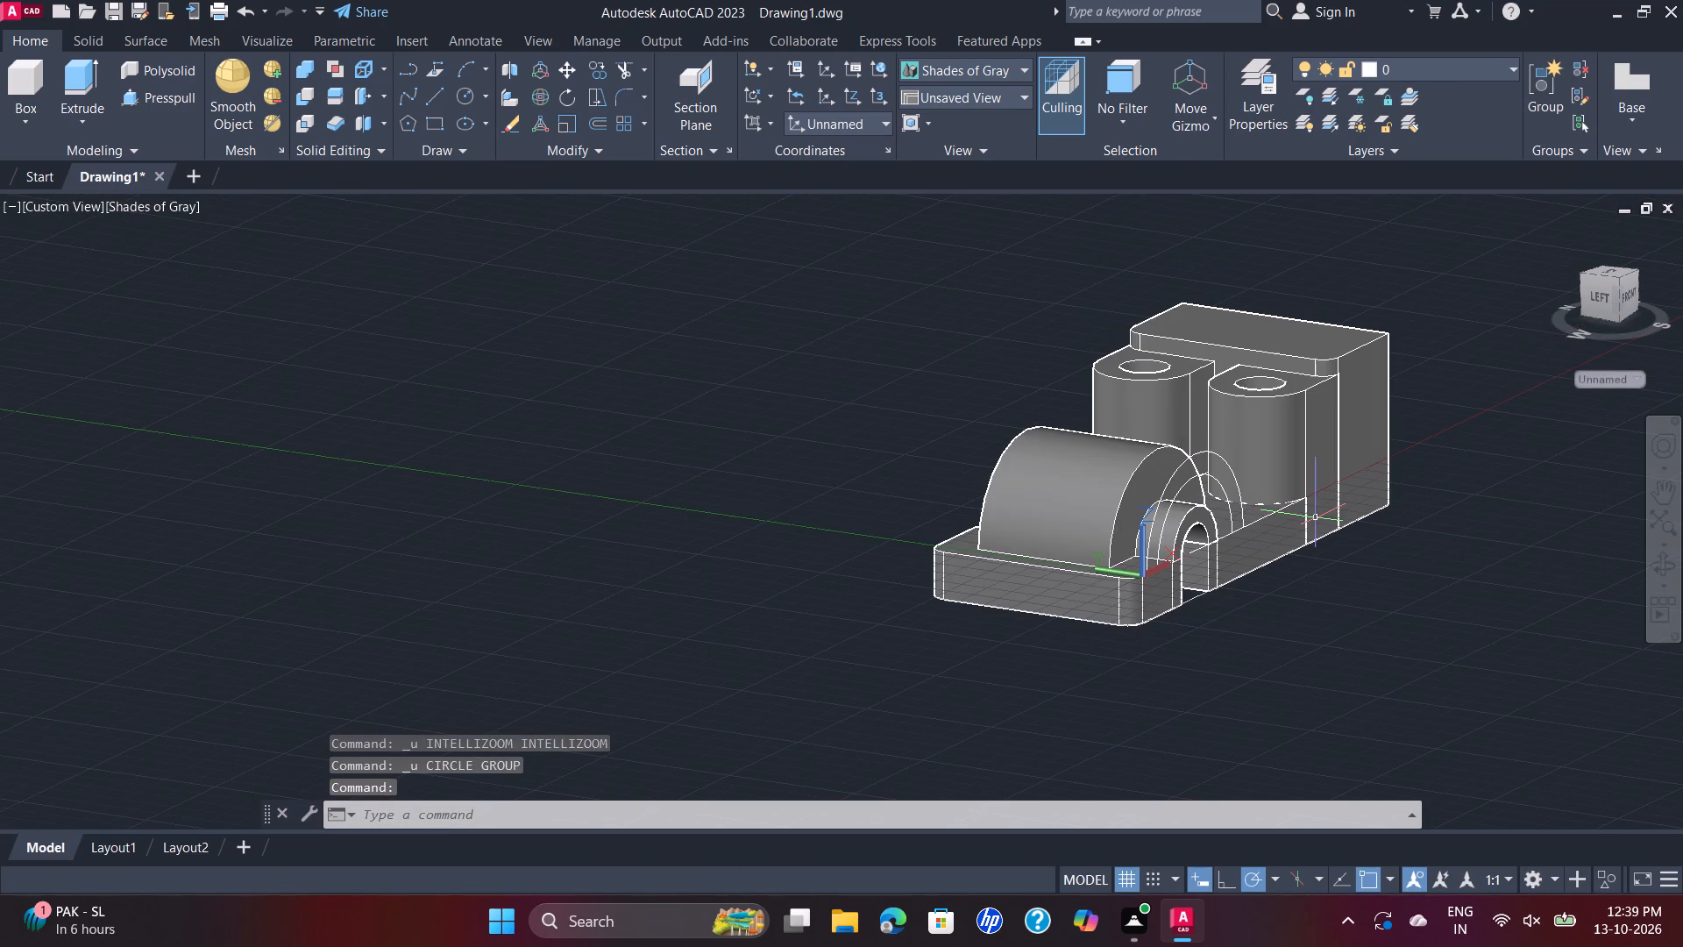
pyautogui.click(70, 209)
pyautogui.click(167, 393)
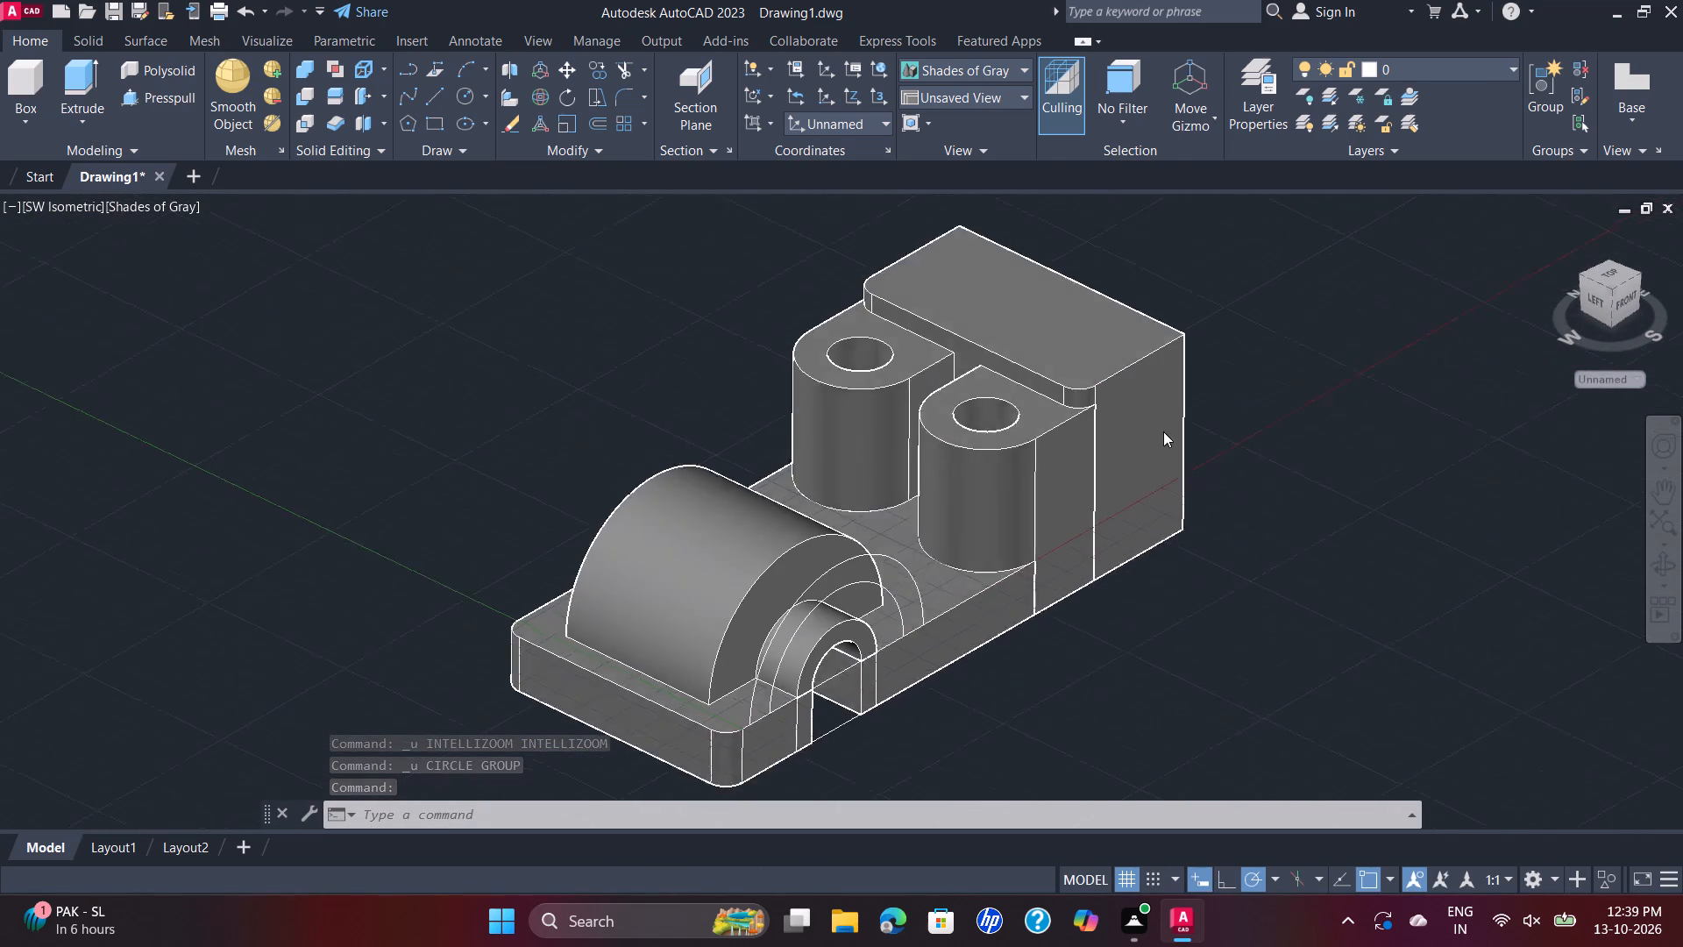
pyautogui.scroll(2, 833, 693)
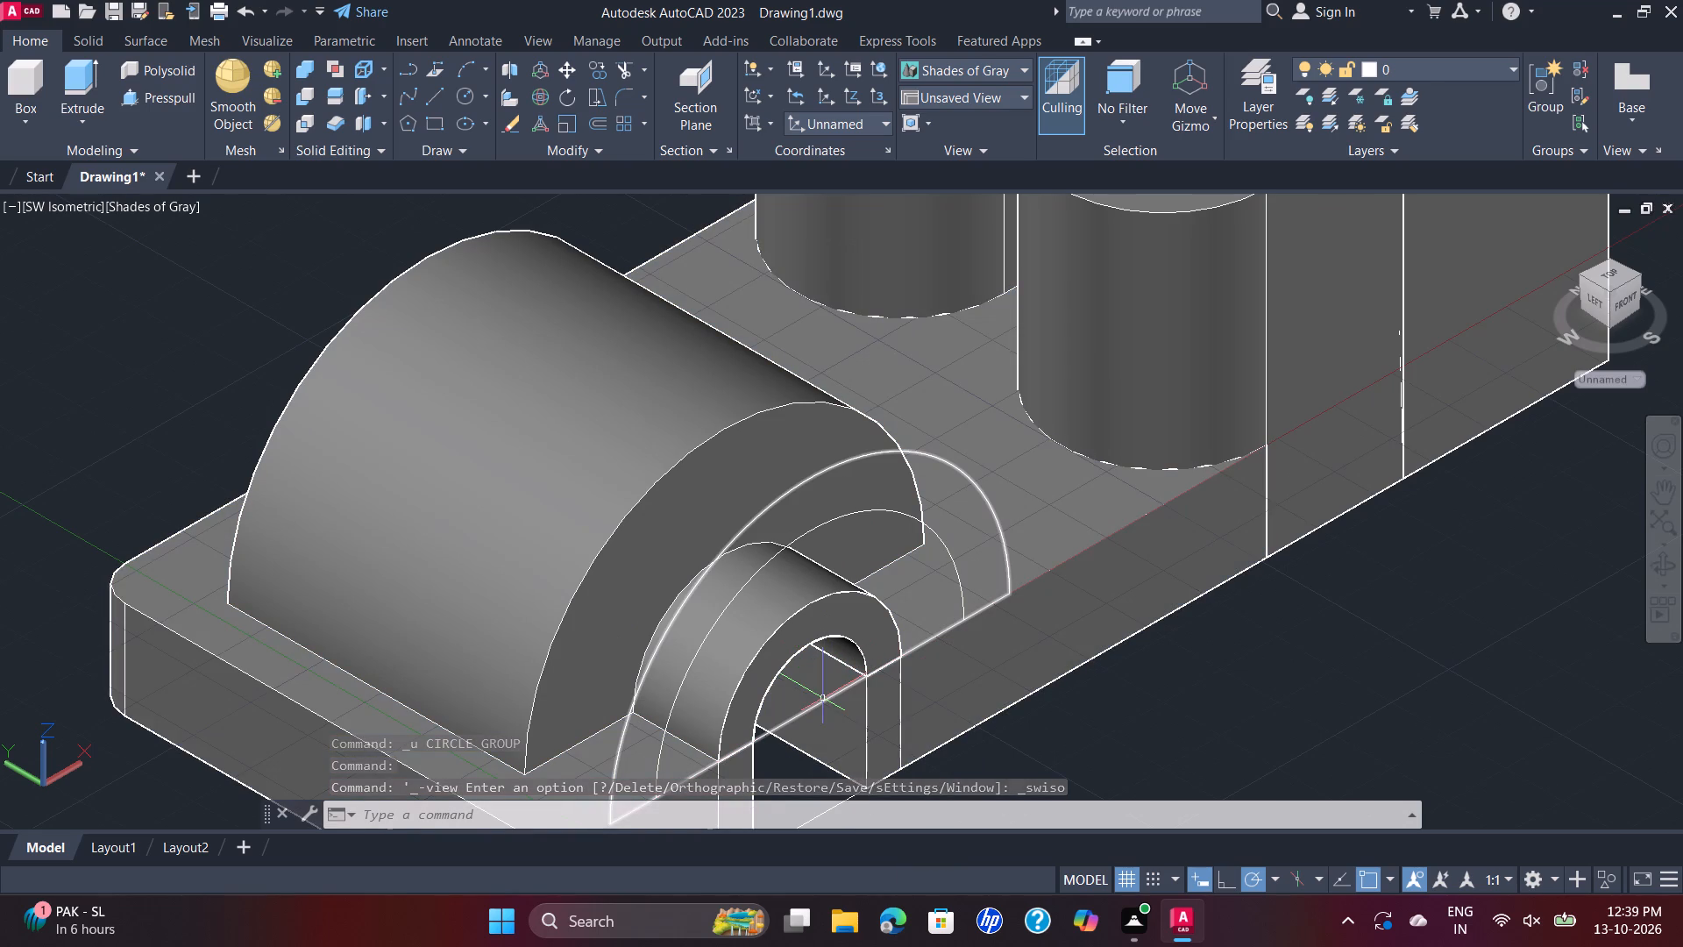
# Press-pull the front boss's ring-shaped face 82 mm back through the half-round.
pyautogui.click(167, 97)
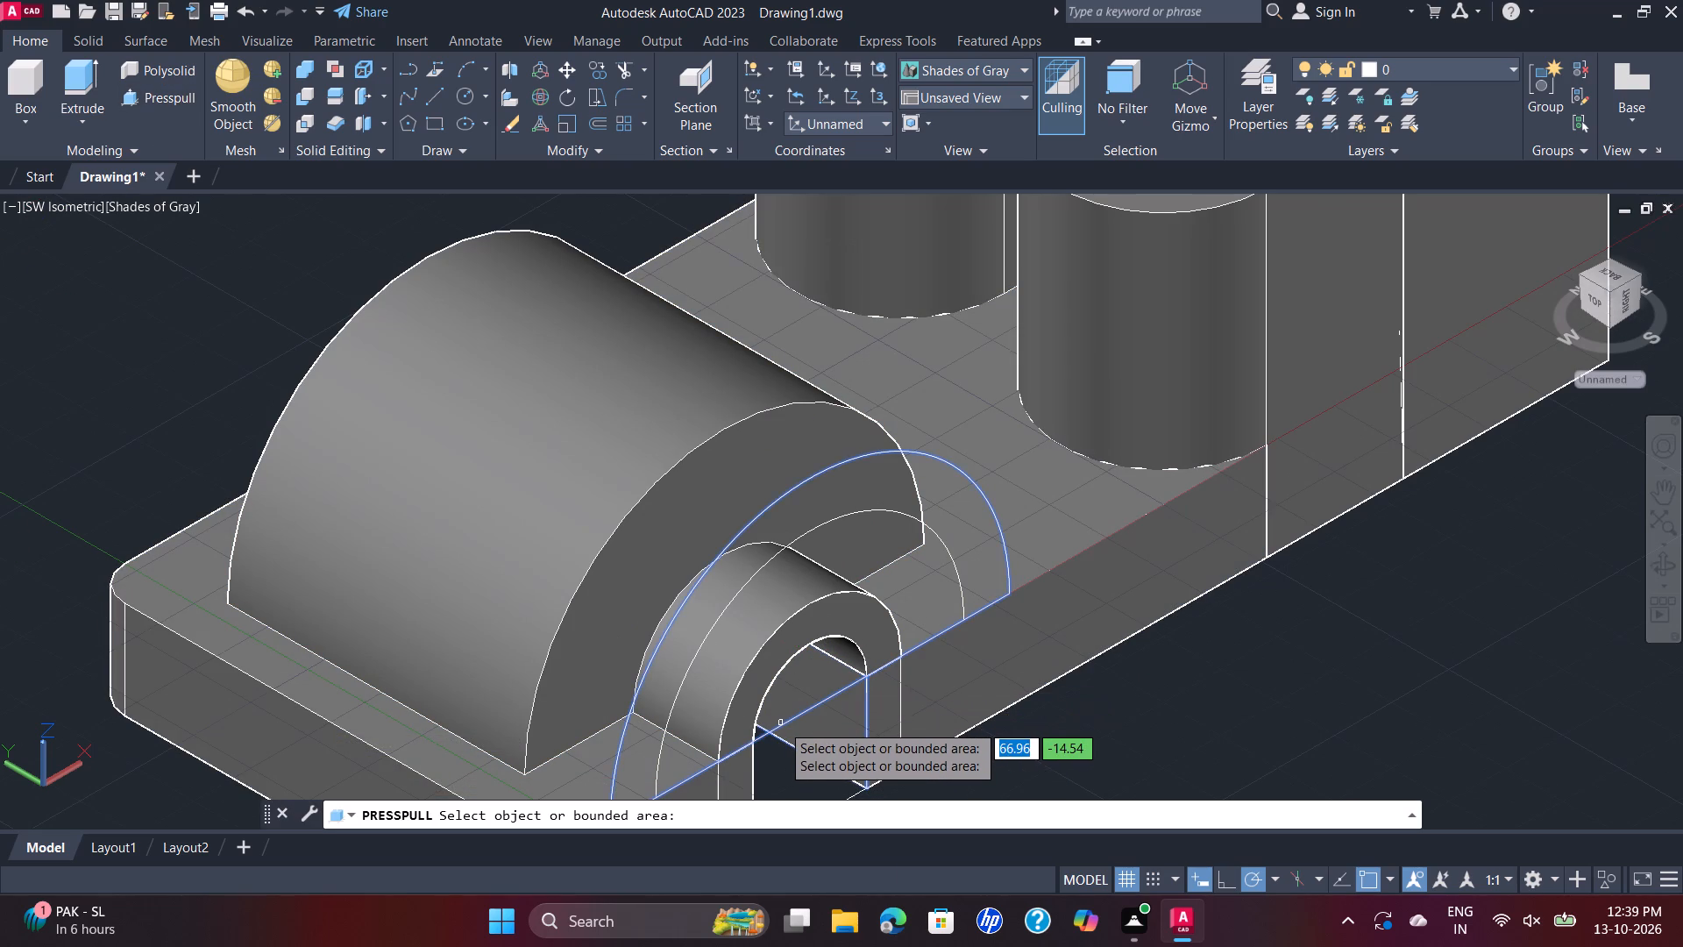
pyautogui.click(764, 678)
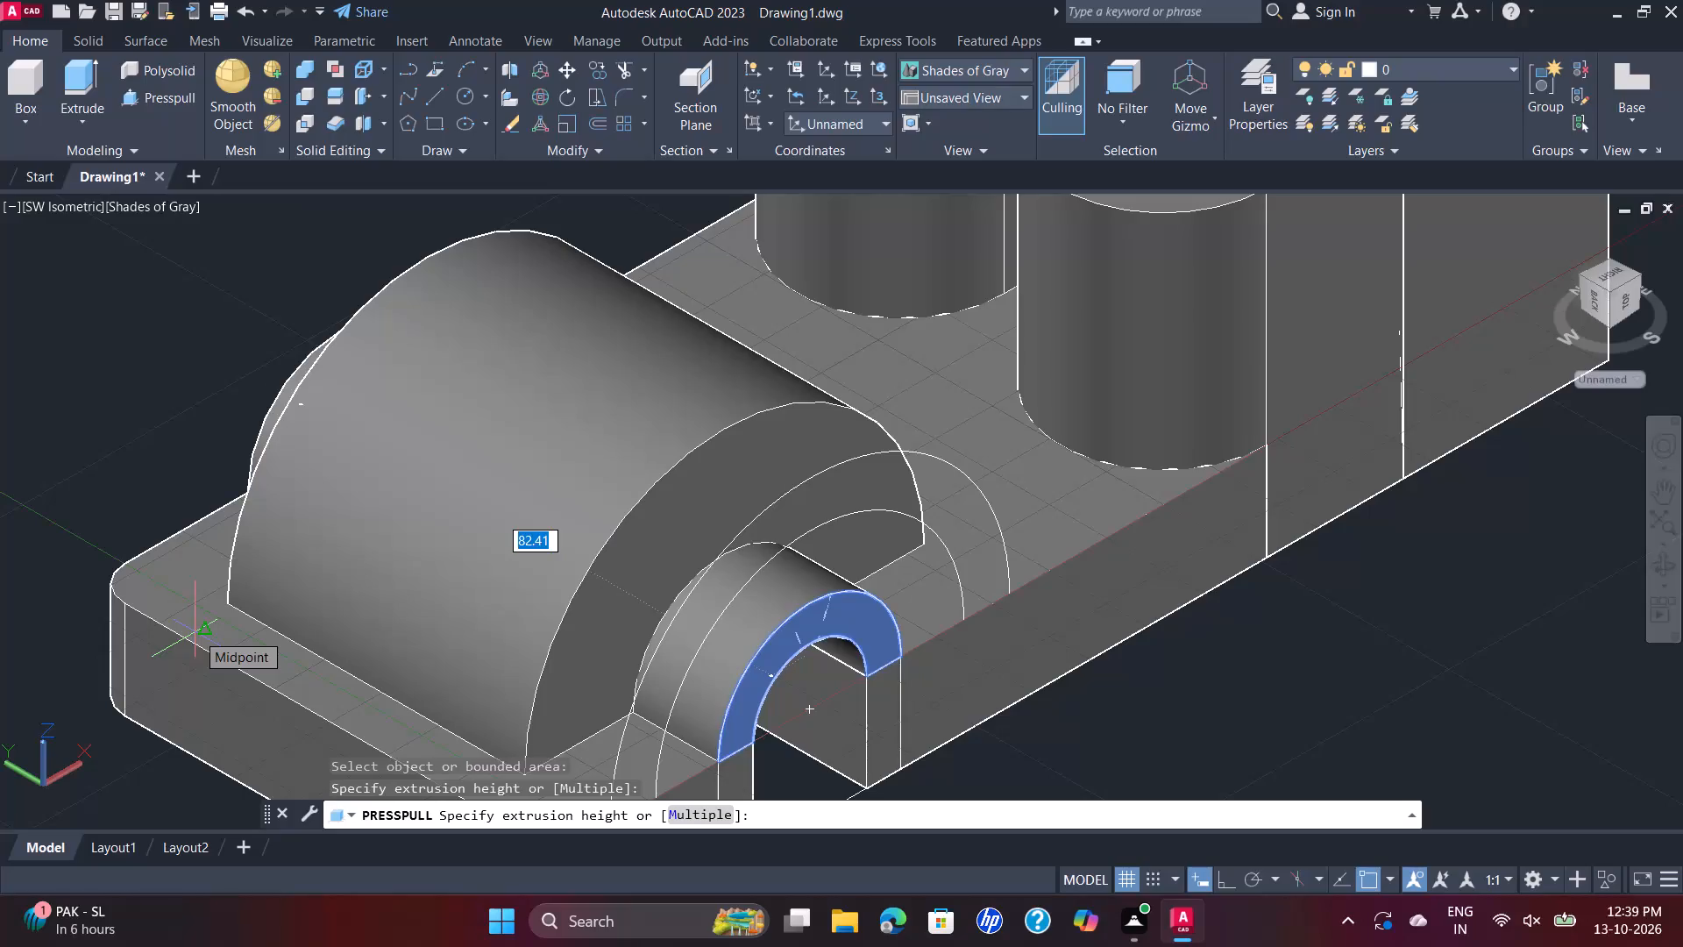
pyautogui.write('82')
pyautogui.press('Return')
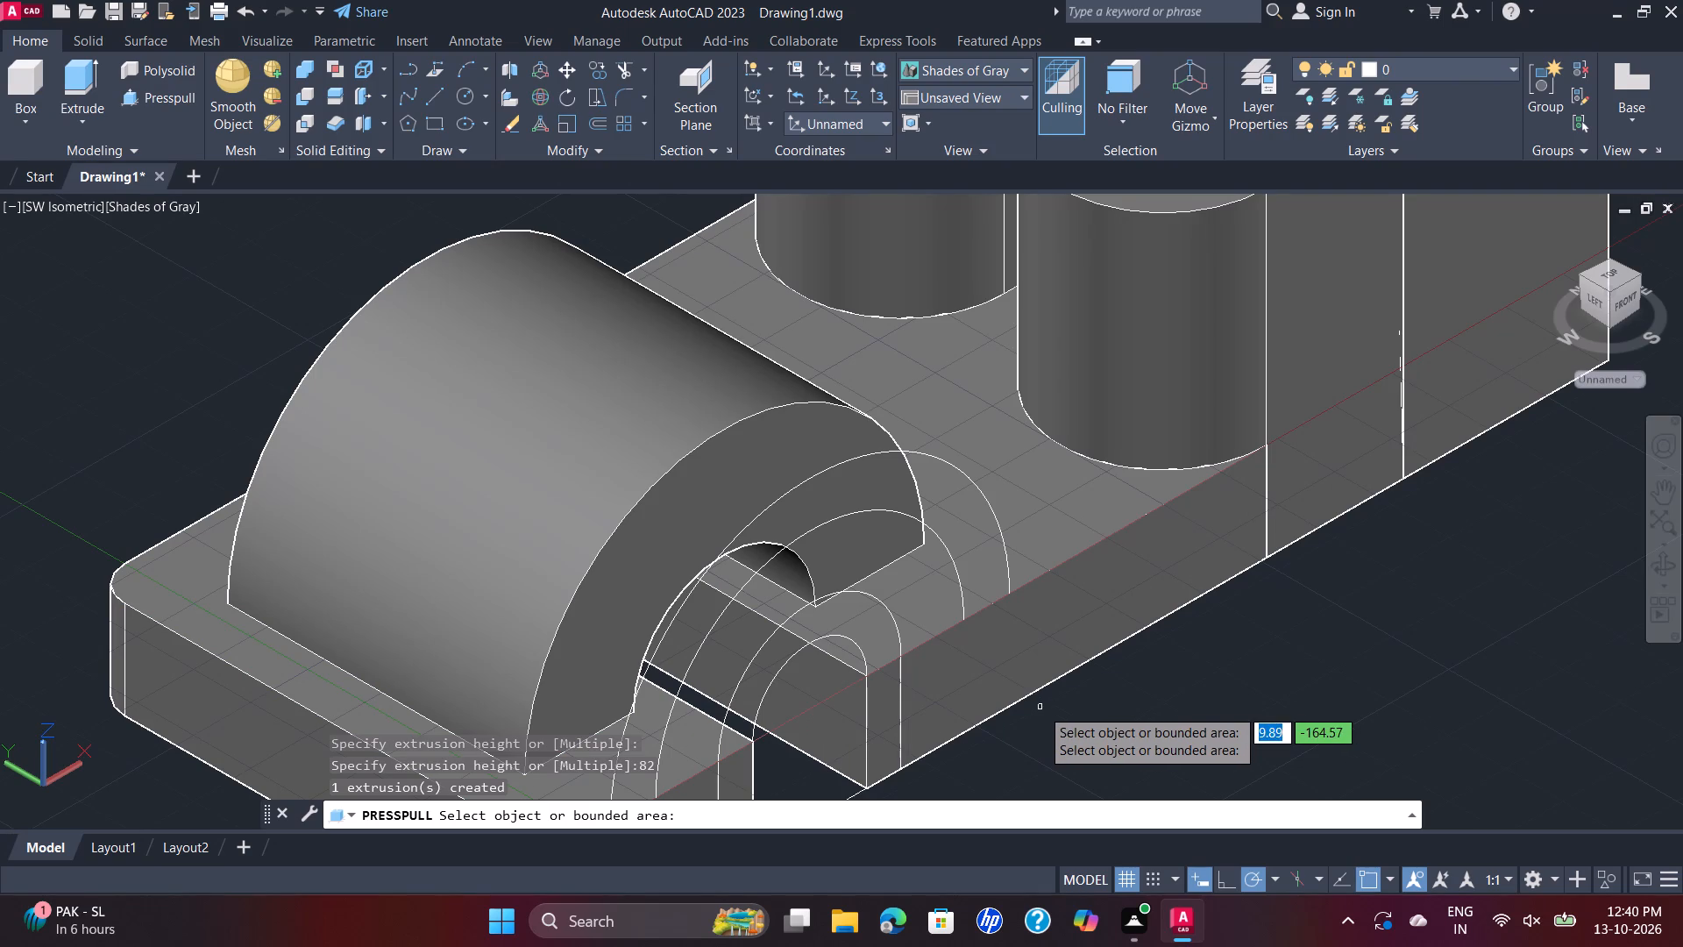
pyautogui.keyDown('shift'); pyautogui.moveTo(1040, 708); pyautogui.dragTo(1148, 620, button='middle'); pyautogui.keyUp('shift')
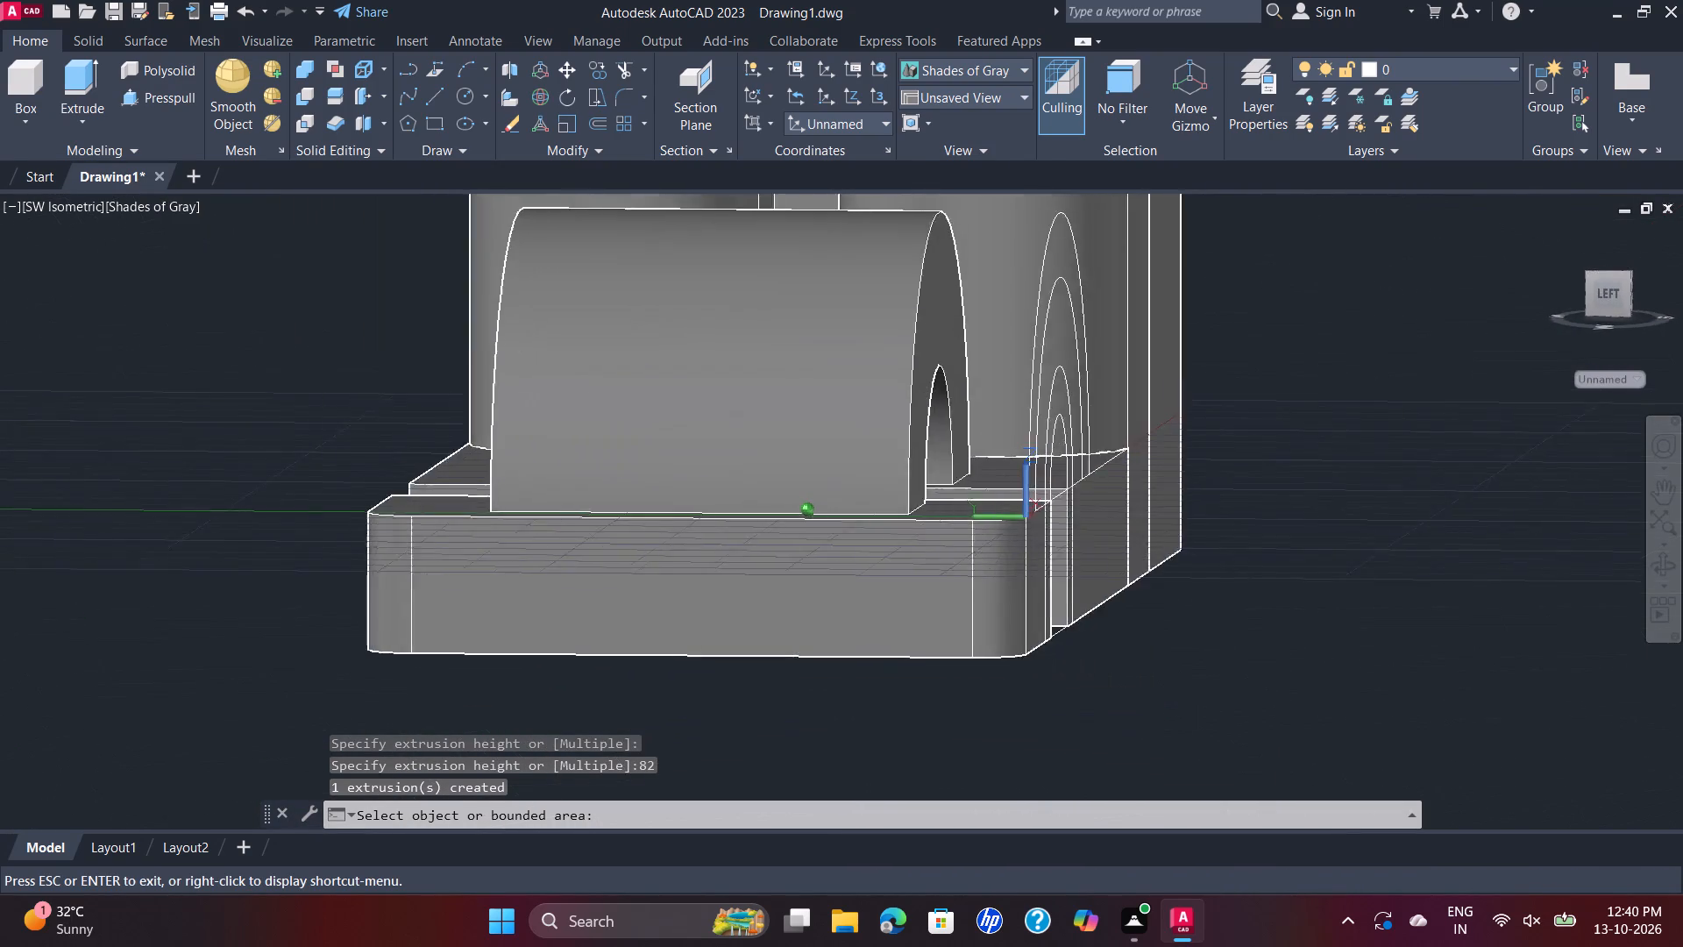
pyautogui.keyDown('shift'); pyautogui.moveTo(1148, 620); pyautogui.dragTo(1151, 651, button='middle'); pyautogui.keyUp('shift')
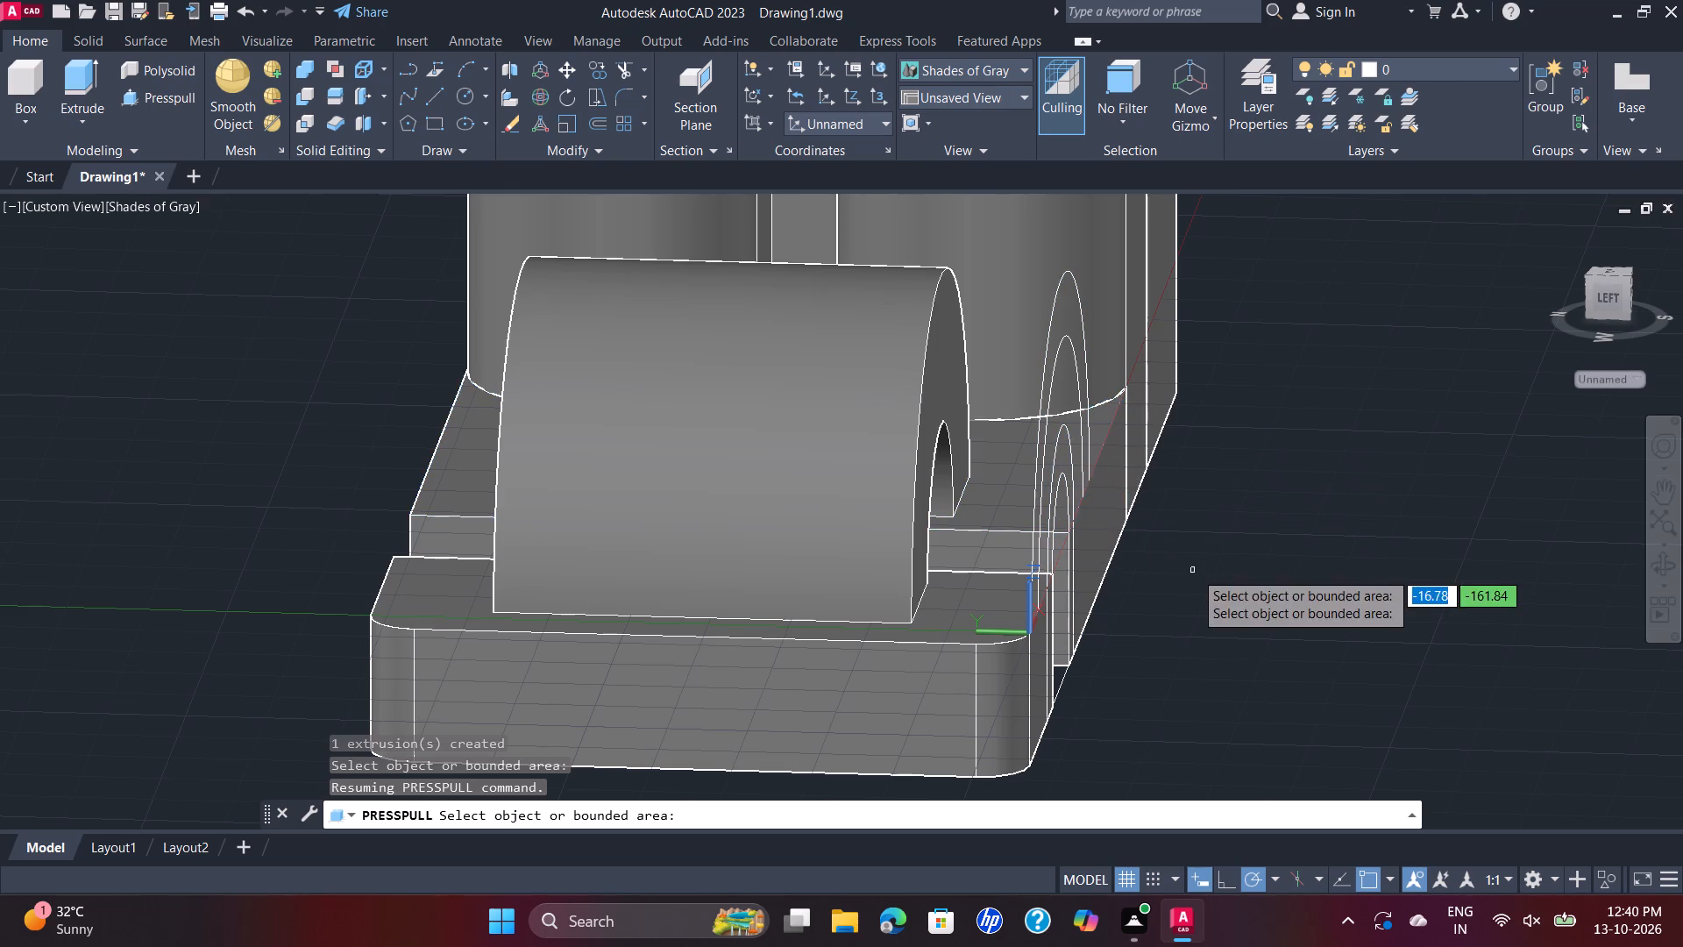
pyautogui.keyDown('shift'); pyautogui.moveTo(1195, 570); pyautogui.dragTo(1053, 569, button='middle'); pyautogui.keyUp('shift')
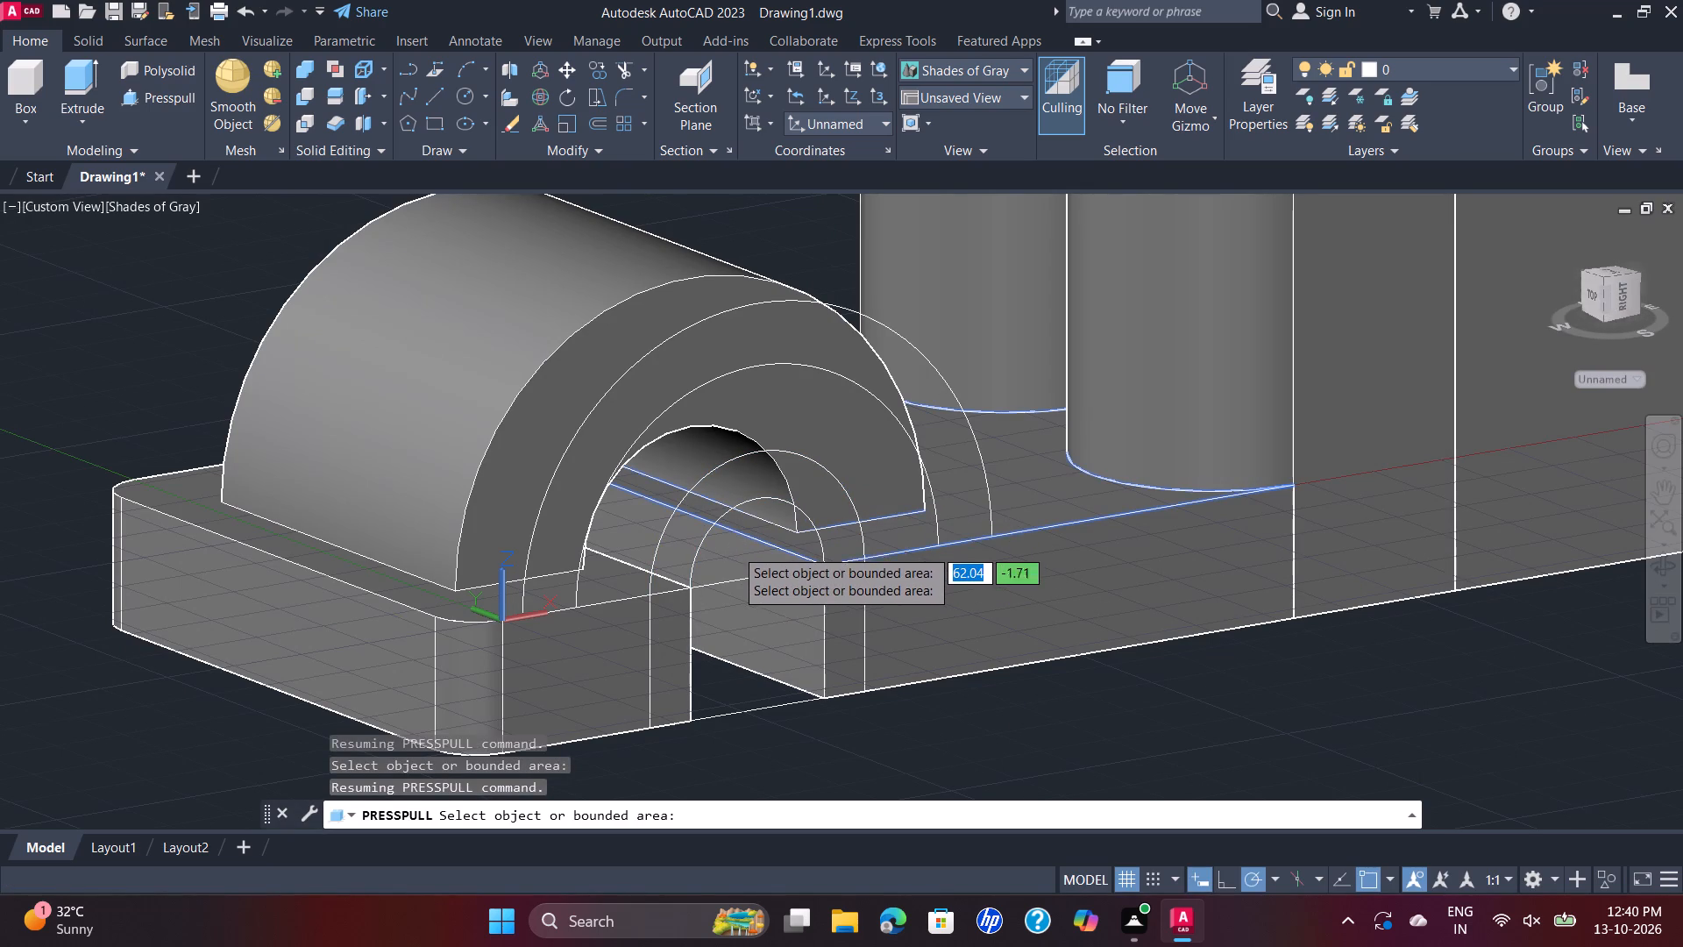
pyautogui.press('Escape')
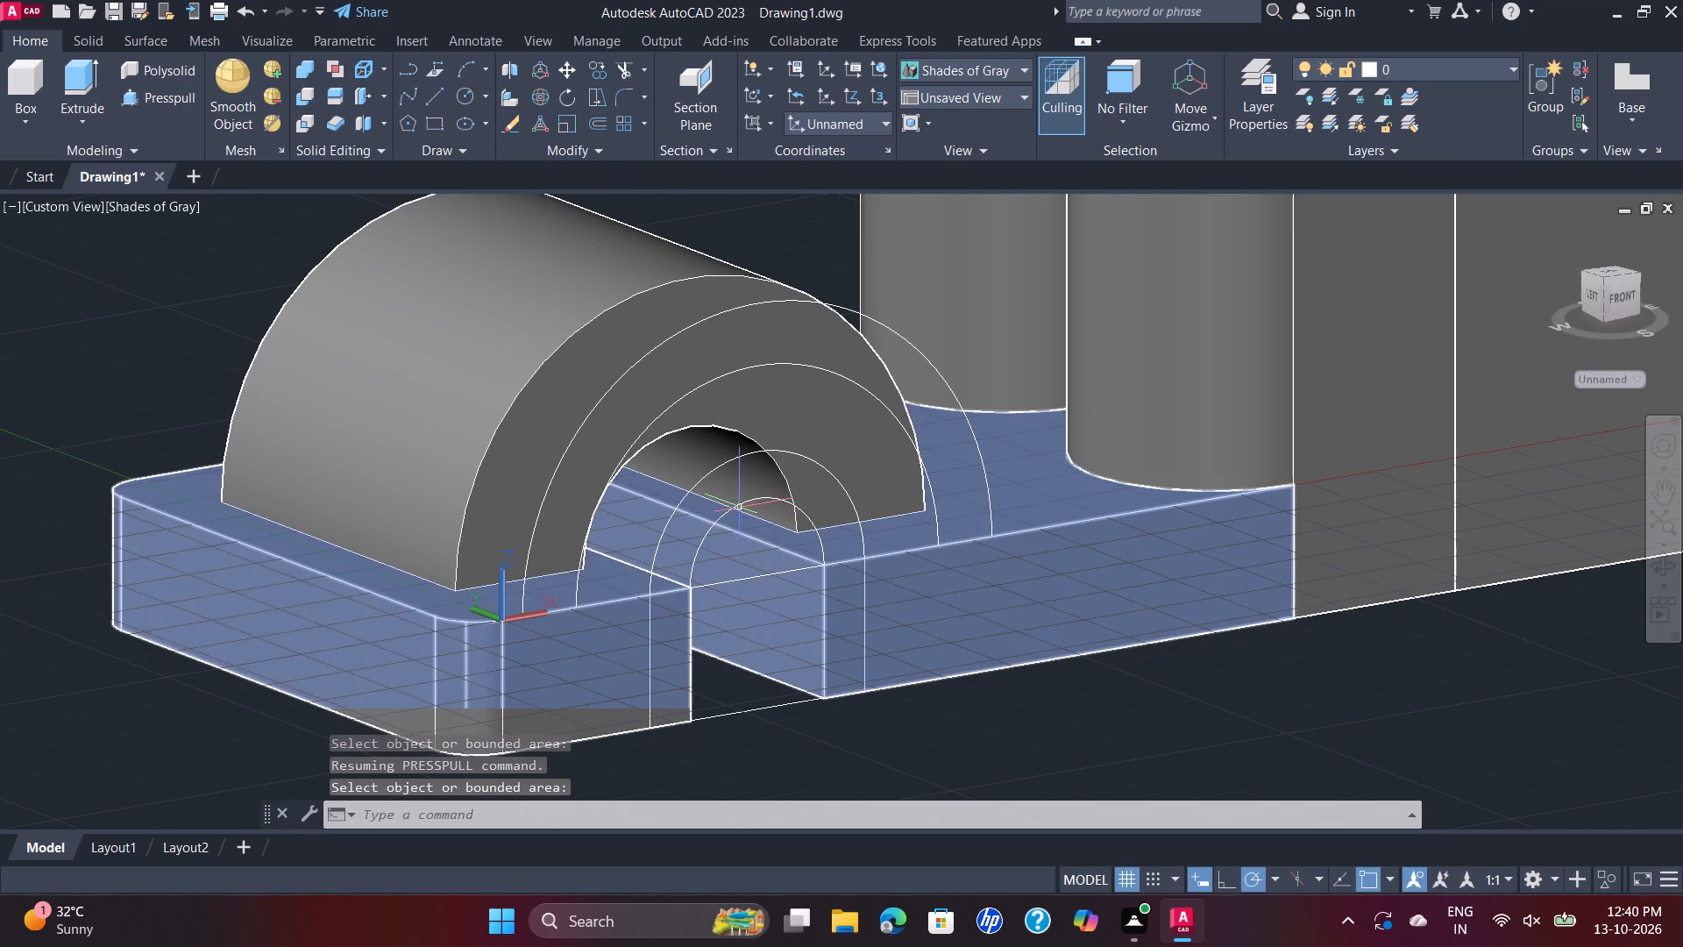
# Join the two small arches, the vertical leg line and the large outer arch polyline on the base's front face.
pyautogui.click(743, 501)
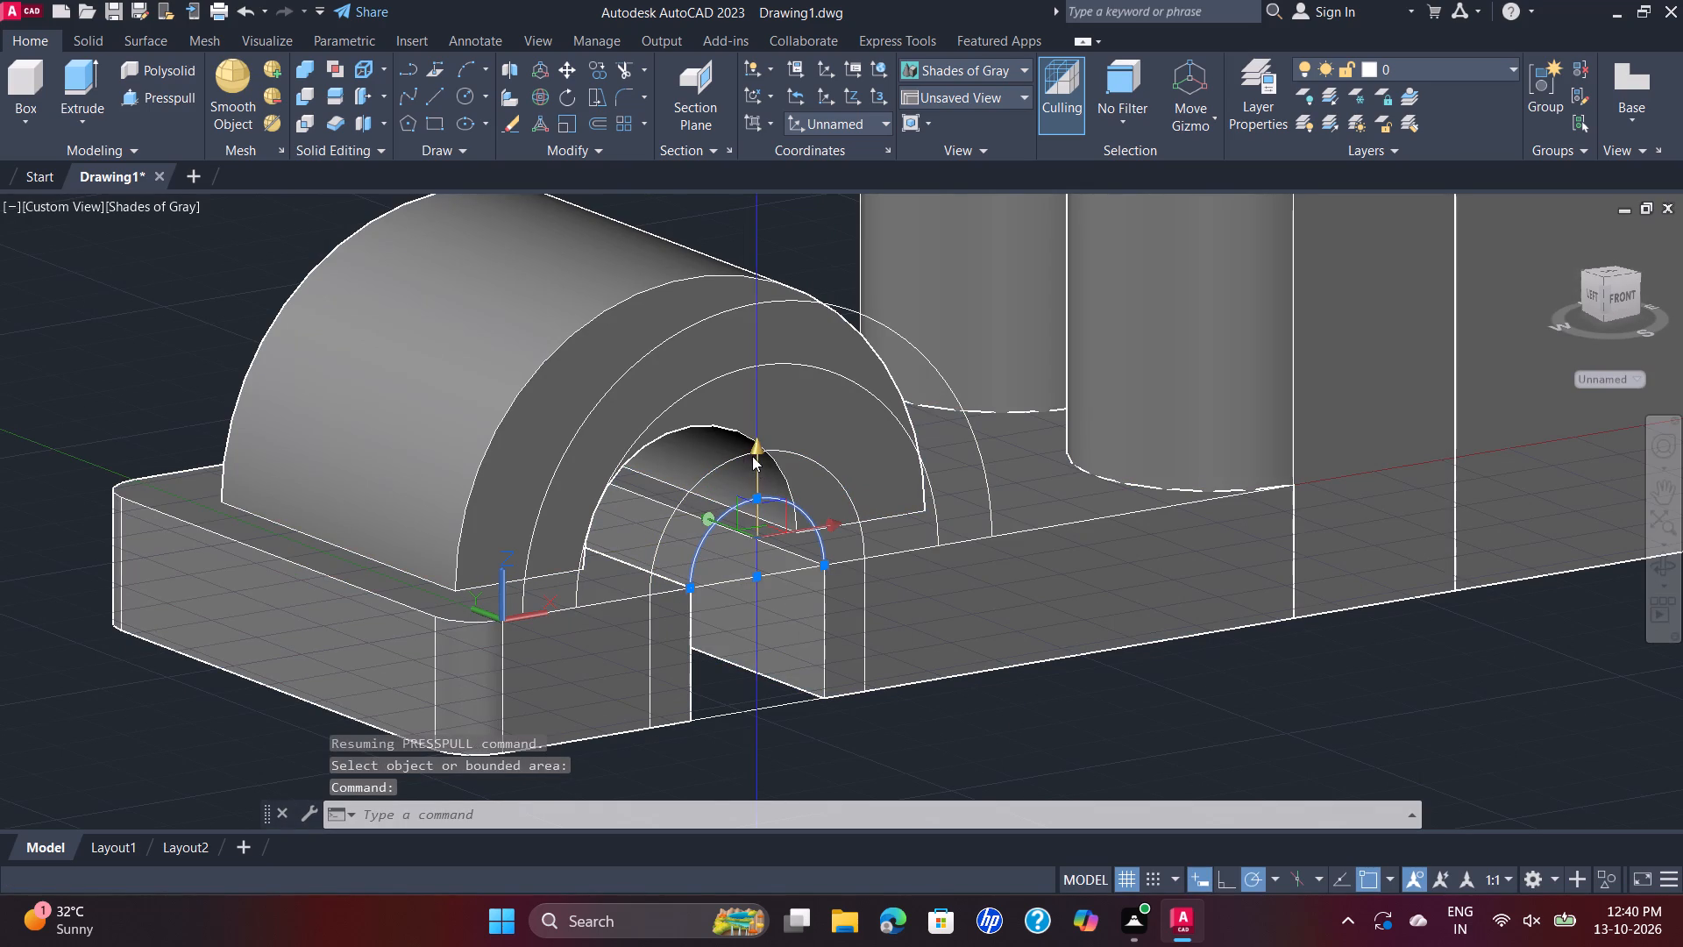
pyautogui.click(742, 452)
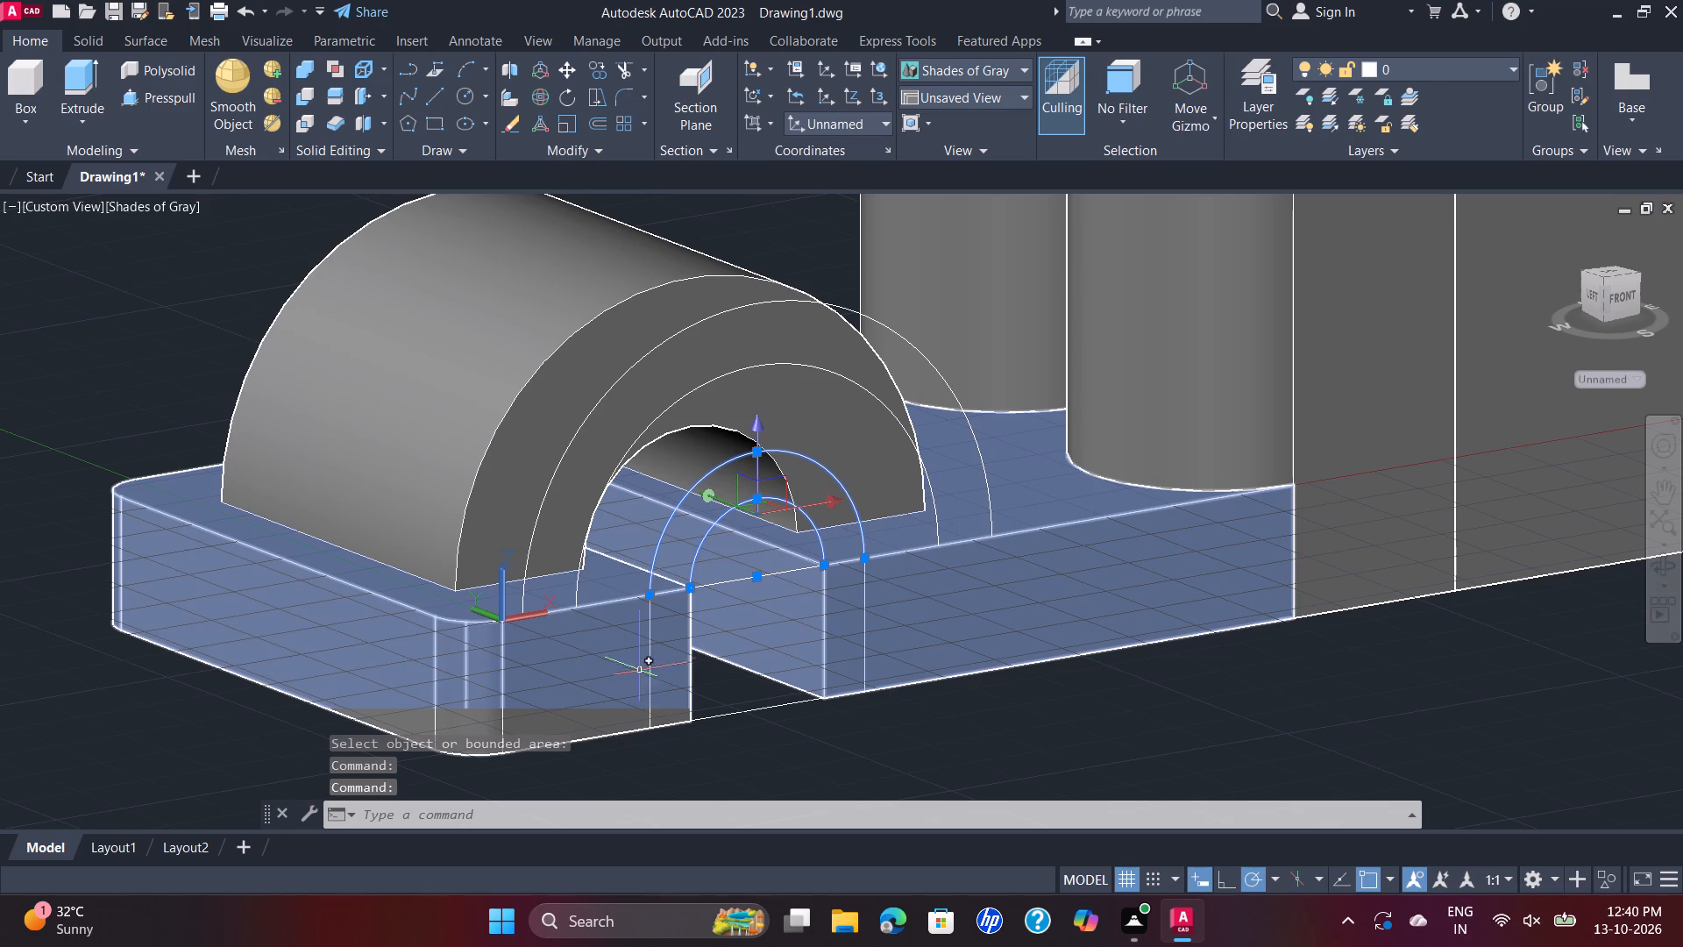
pyautogui.click(651, 657)
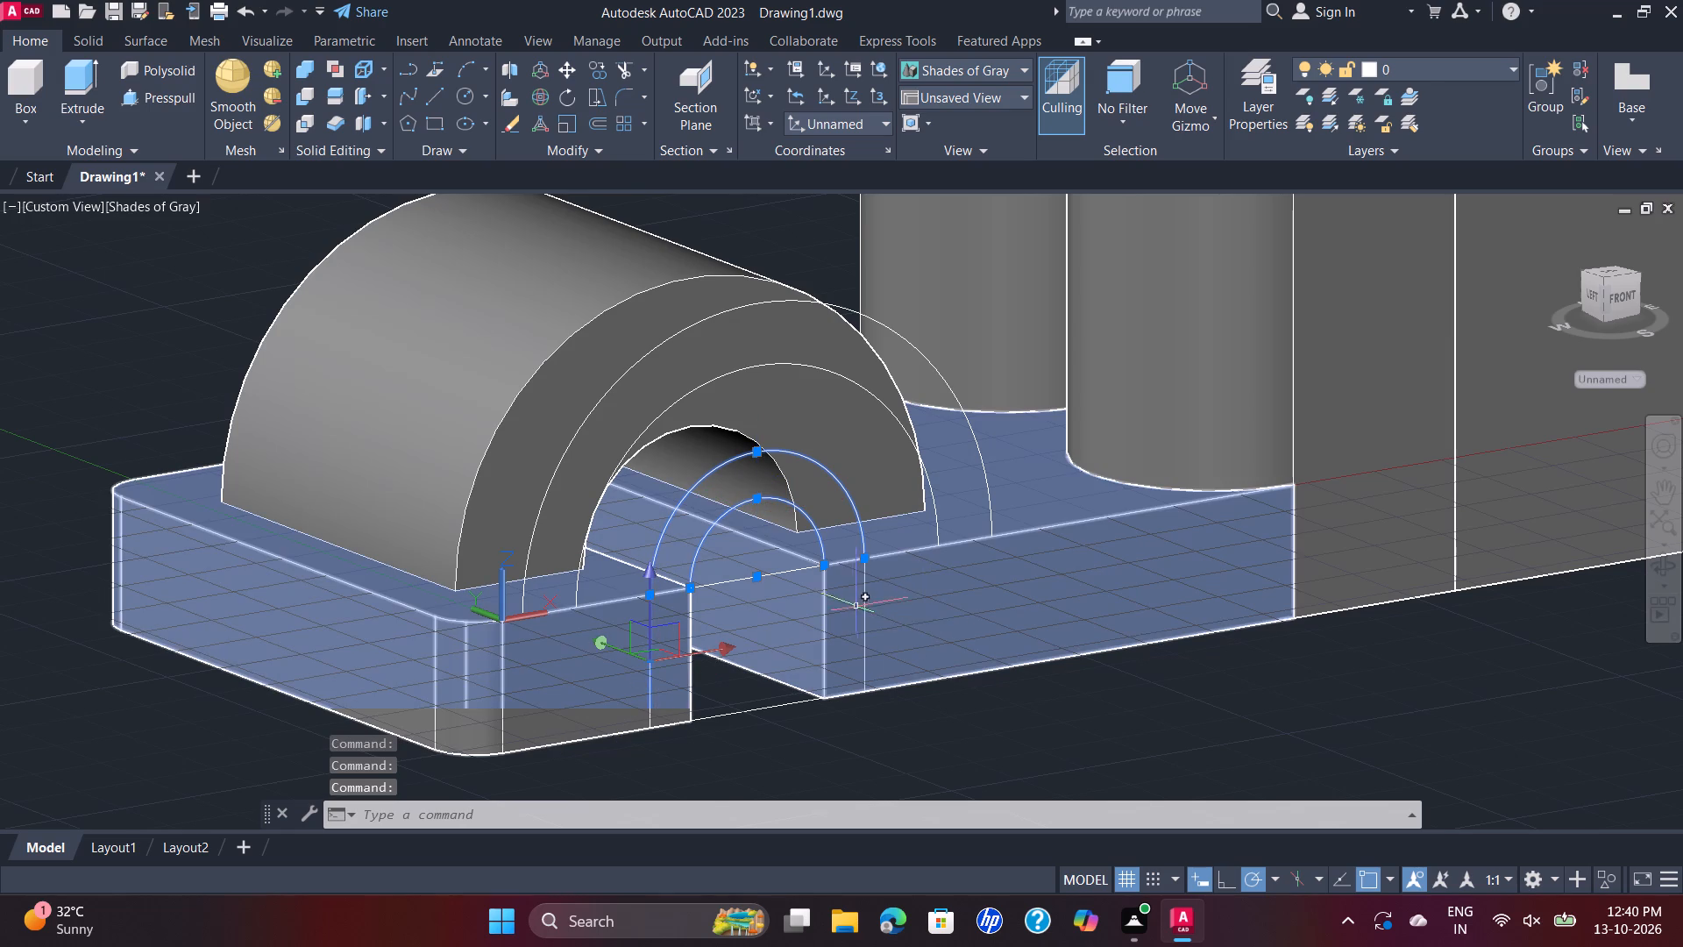
pyautogui.click(798, 569)
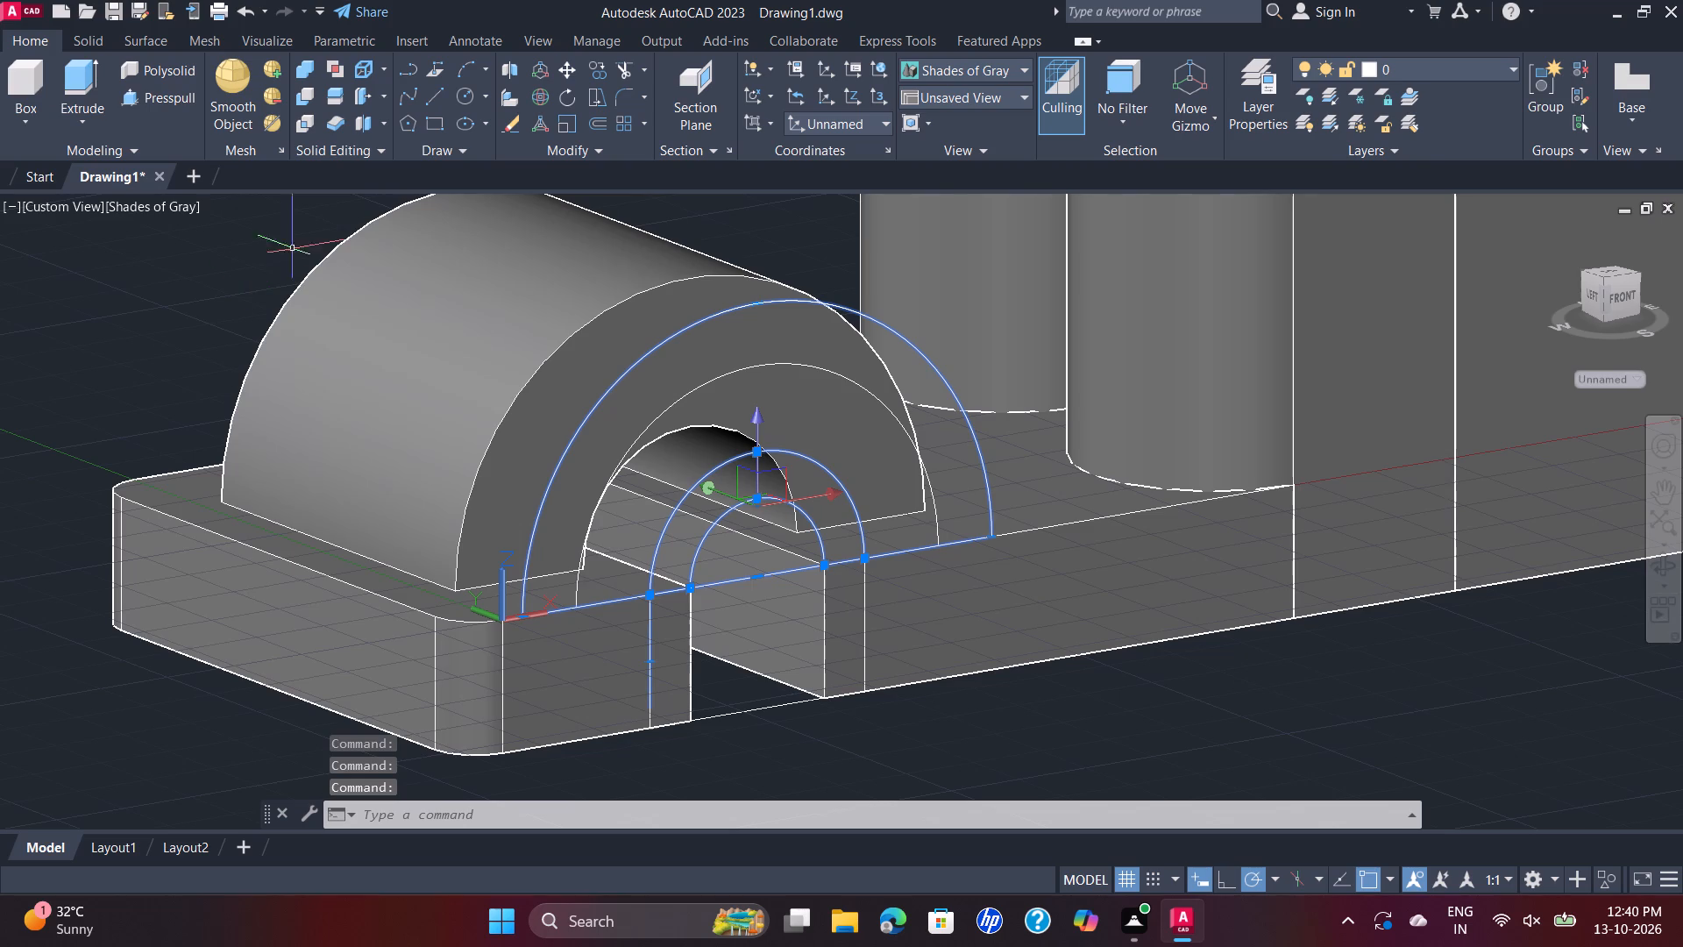
pyautogui.press('j')
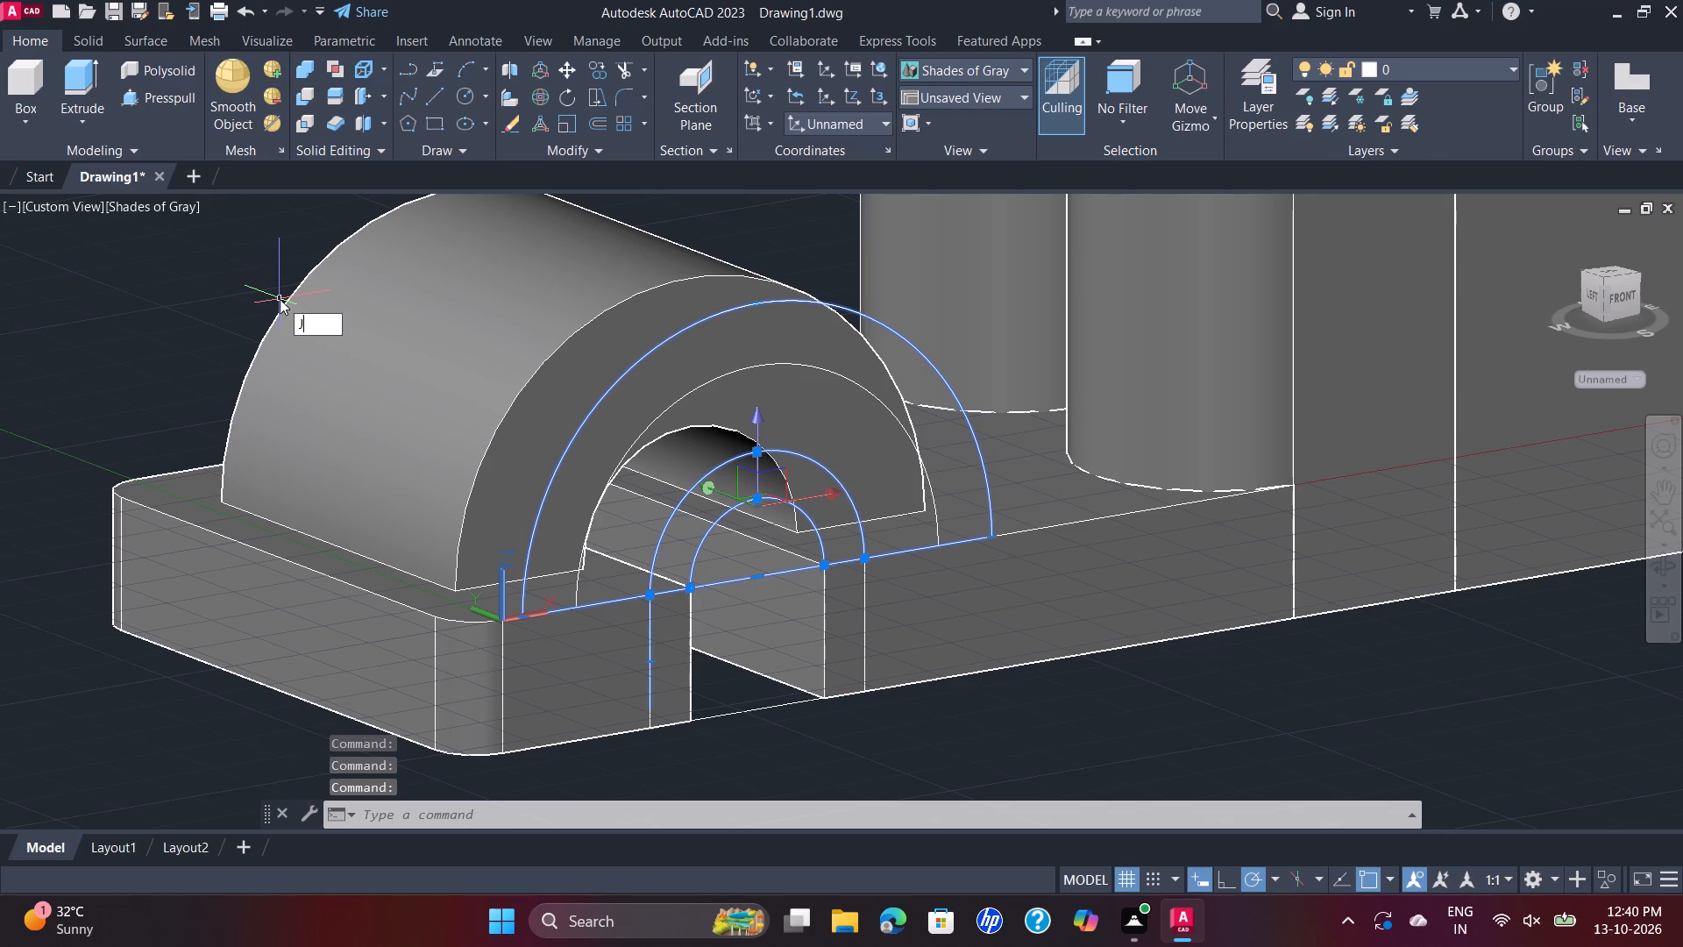
pyautogui.press('Return')
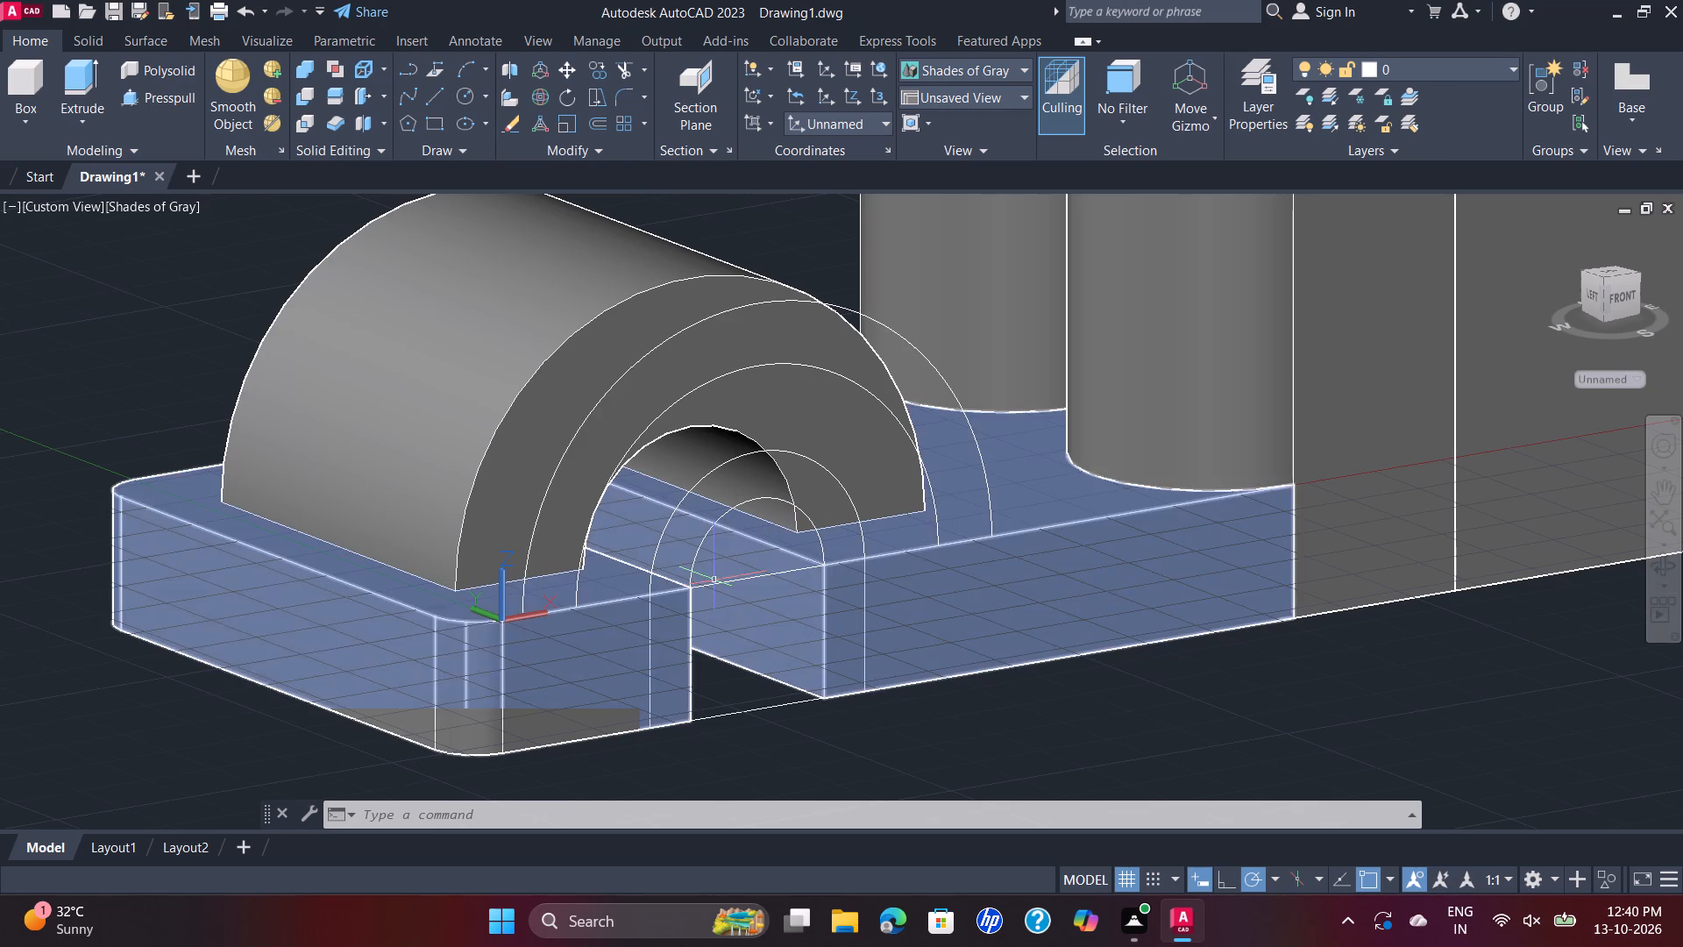
# Erase the large outer arch polyline on the base's front face.
pyautogui.click(581, 423)
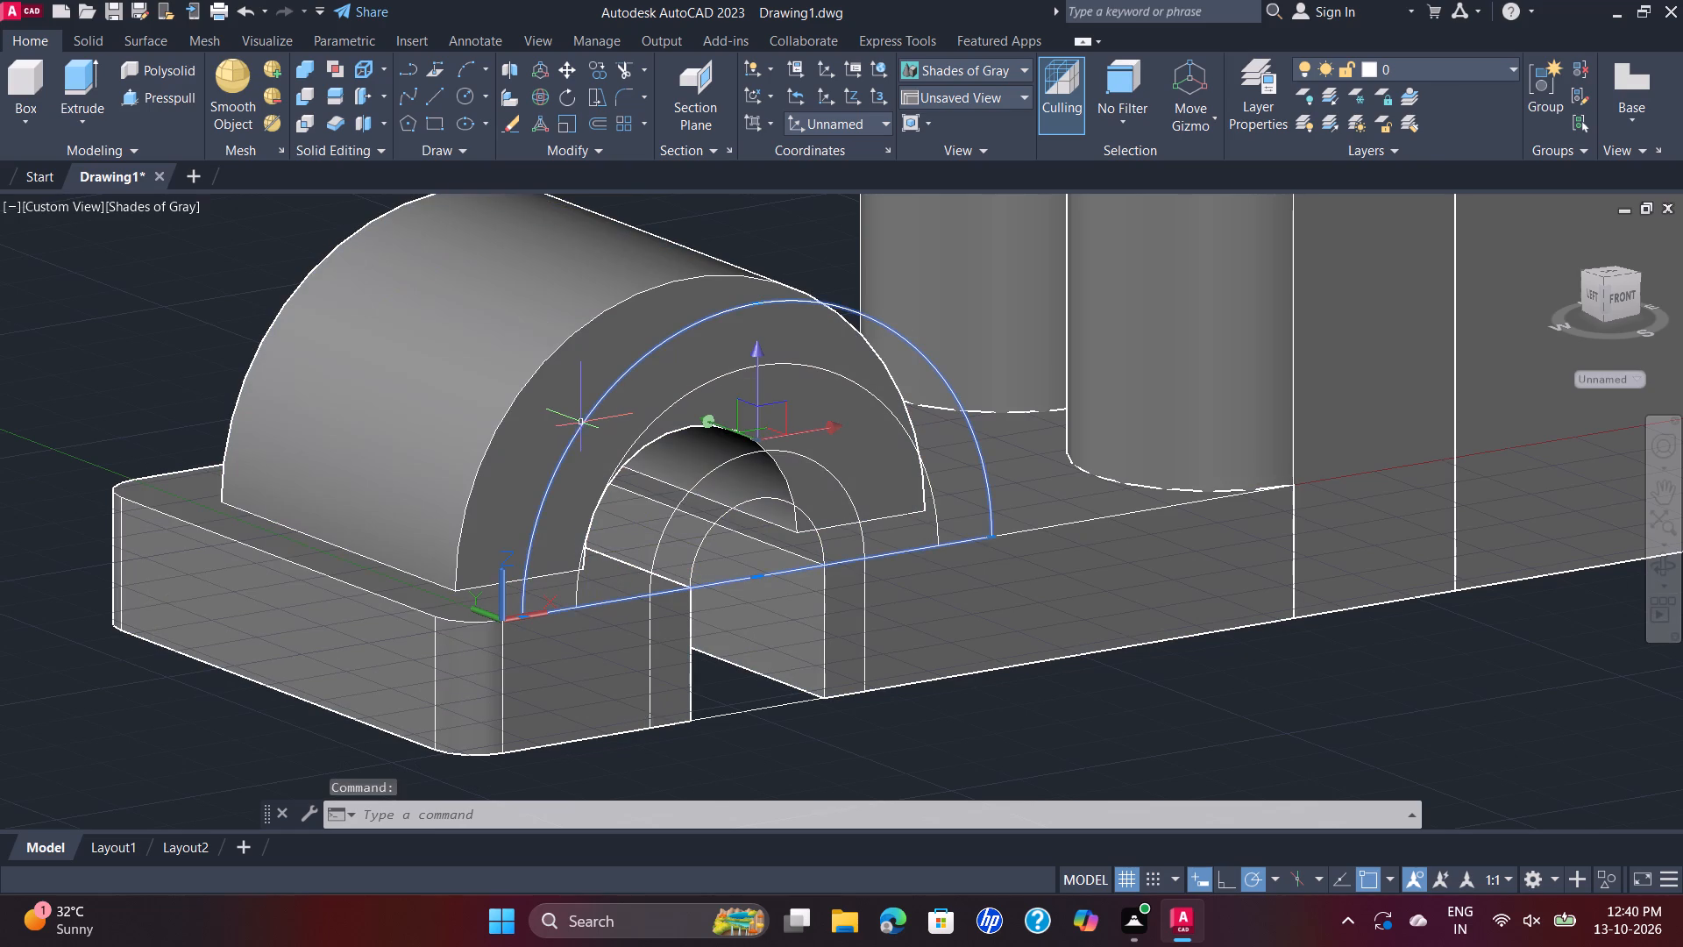
pyautogui.press('Delete')
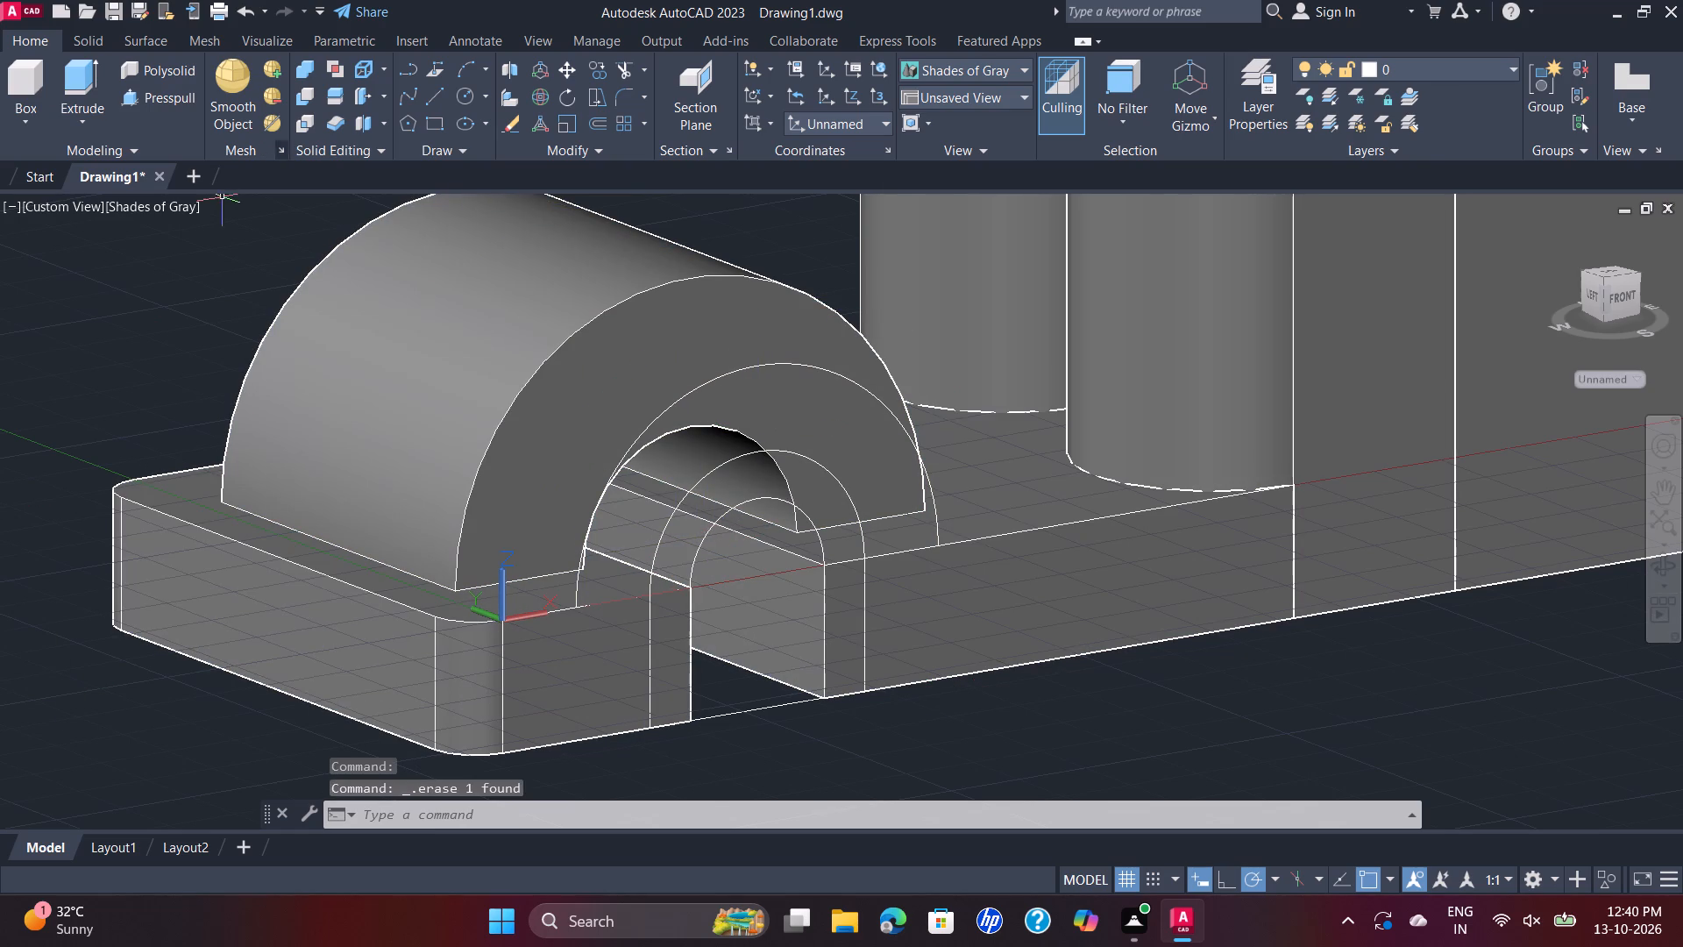
pyautogui.click(131, 99)
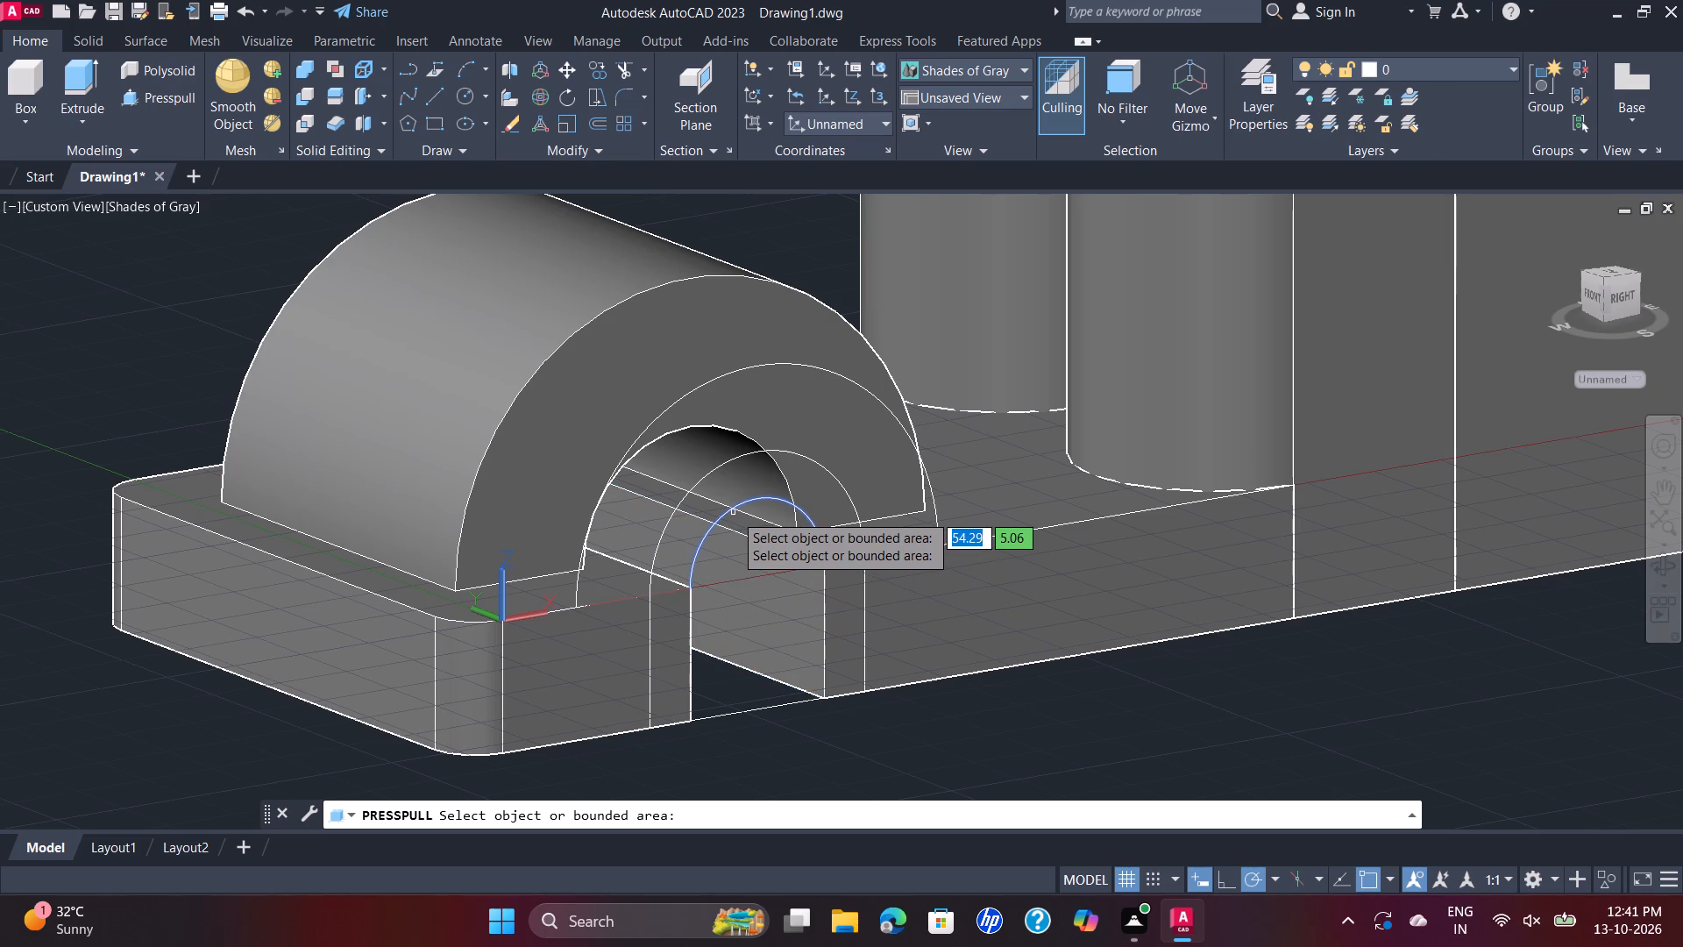
pyautogui.press('Escape')
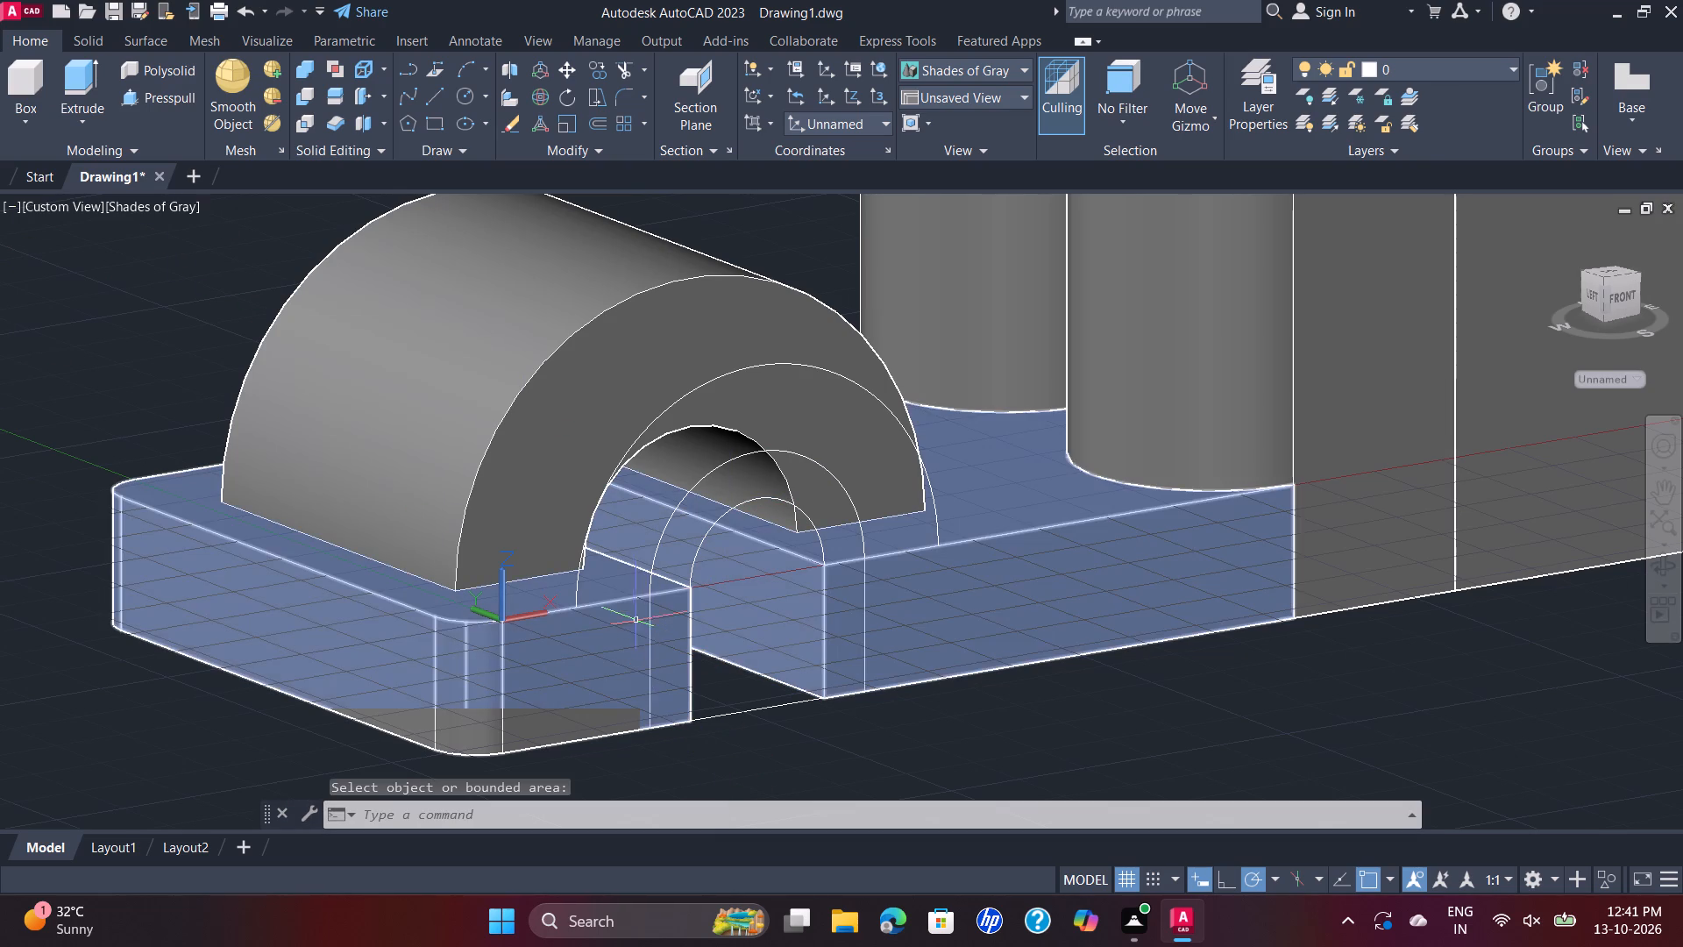
# Draw a 32 mm line across the base of the middle construction arch, along the base's top front edge.
pyautogui.scroll(1, 628, 596)
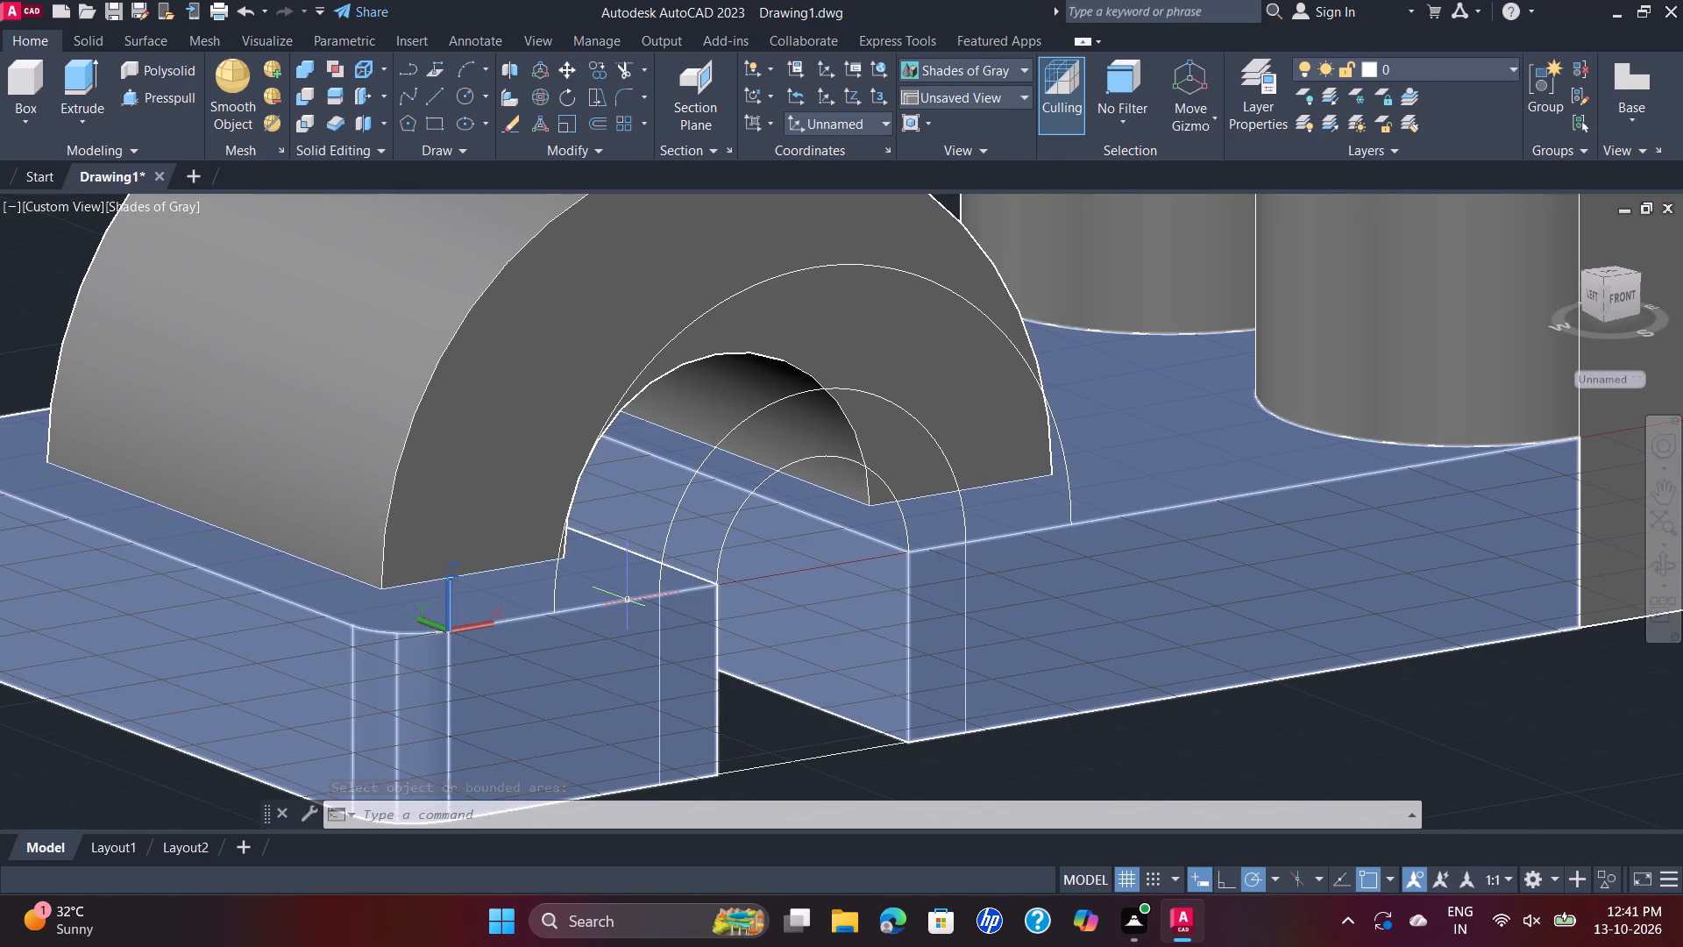
pyautogui.scroll(3, 628, 601)
pyautogui.scroll(-1, 636, 603)
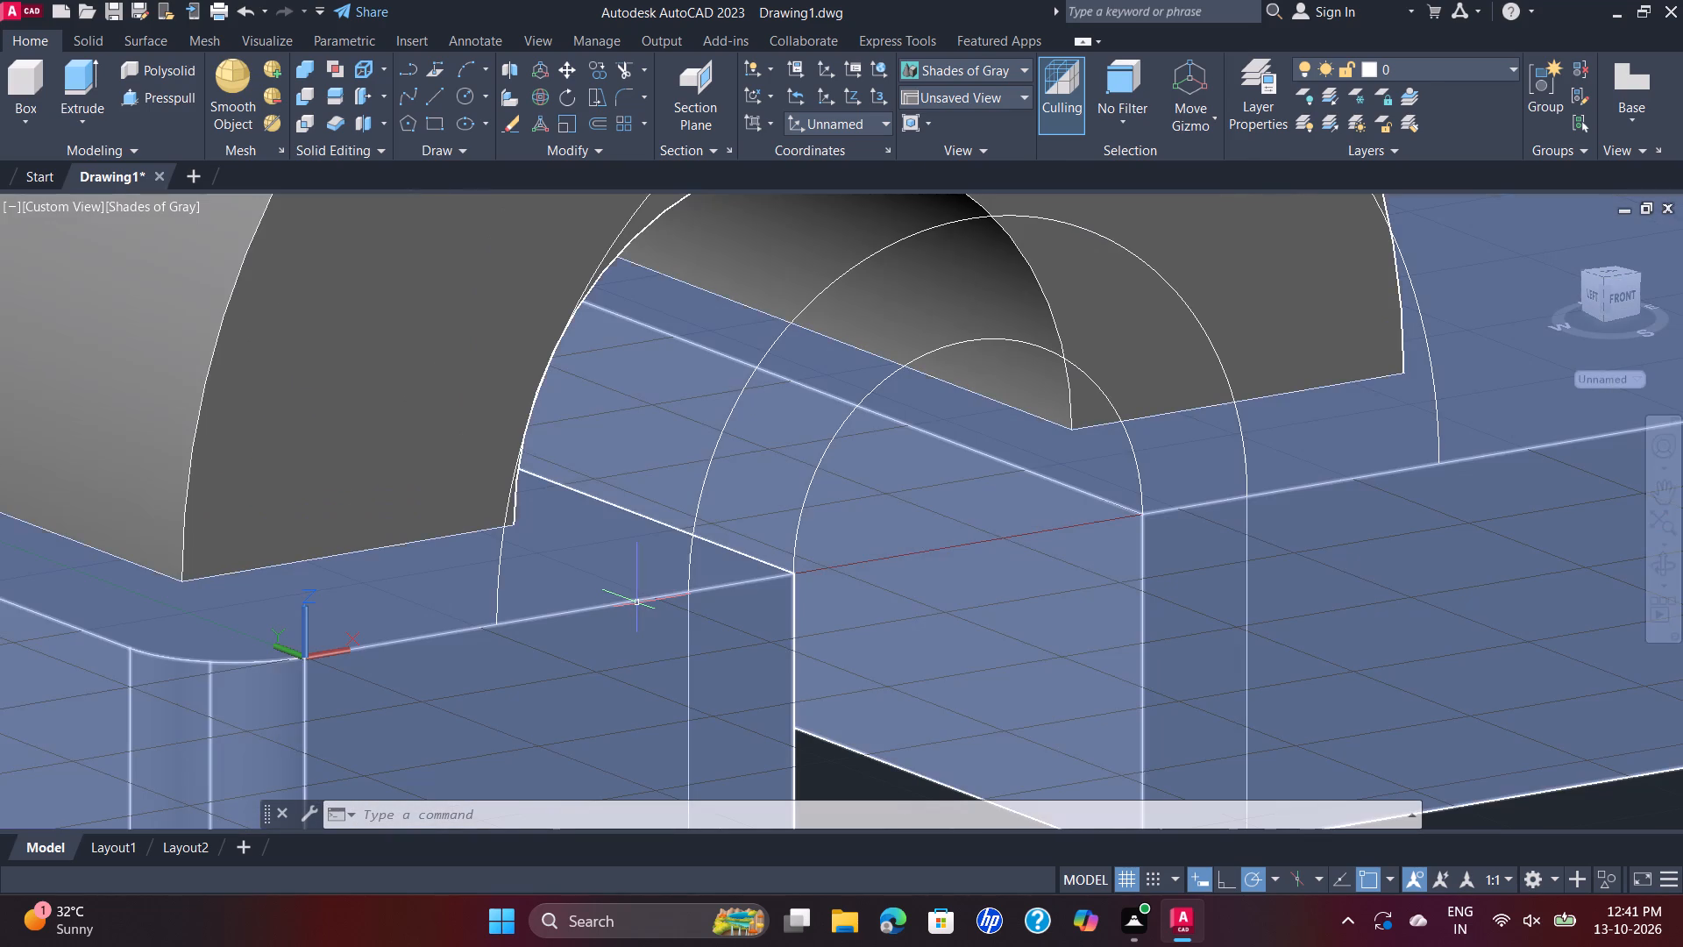
pyautogui.scroll(-2, 841, 631)
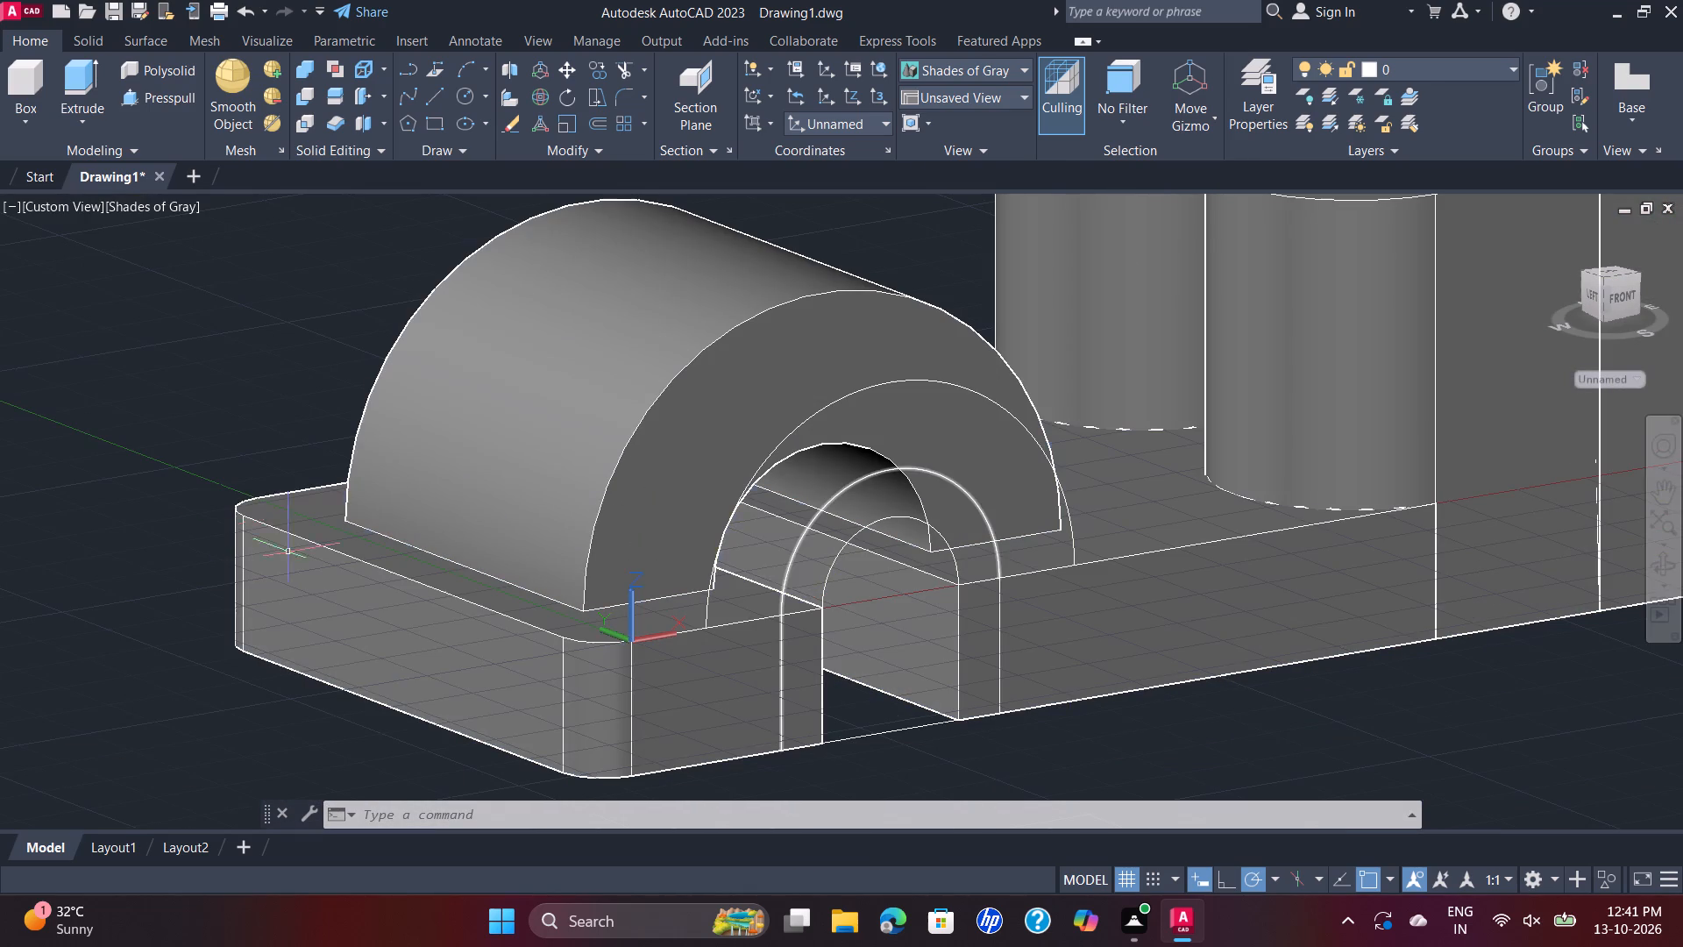
pyautogui.click(440, 96)
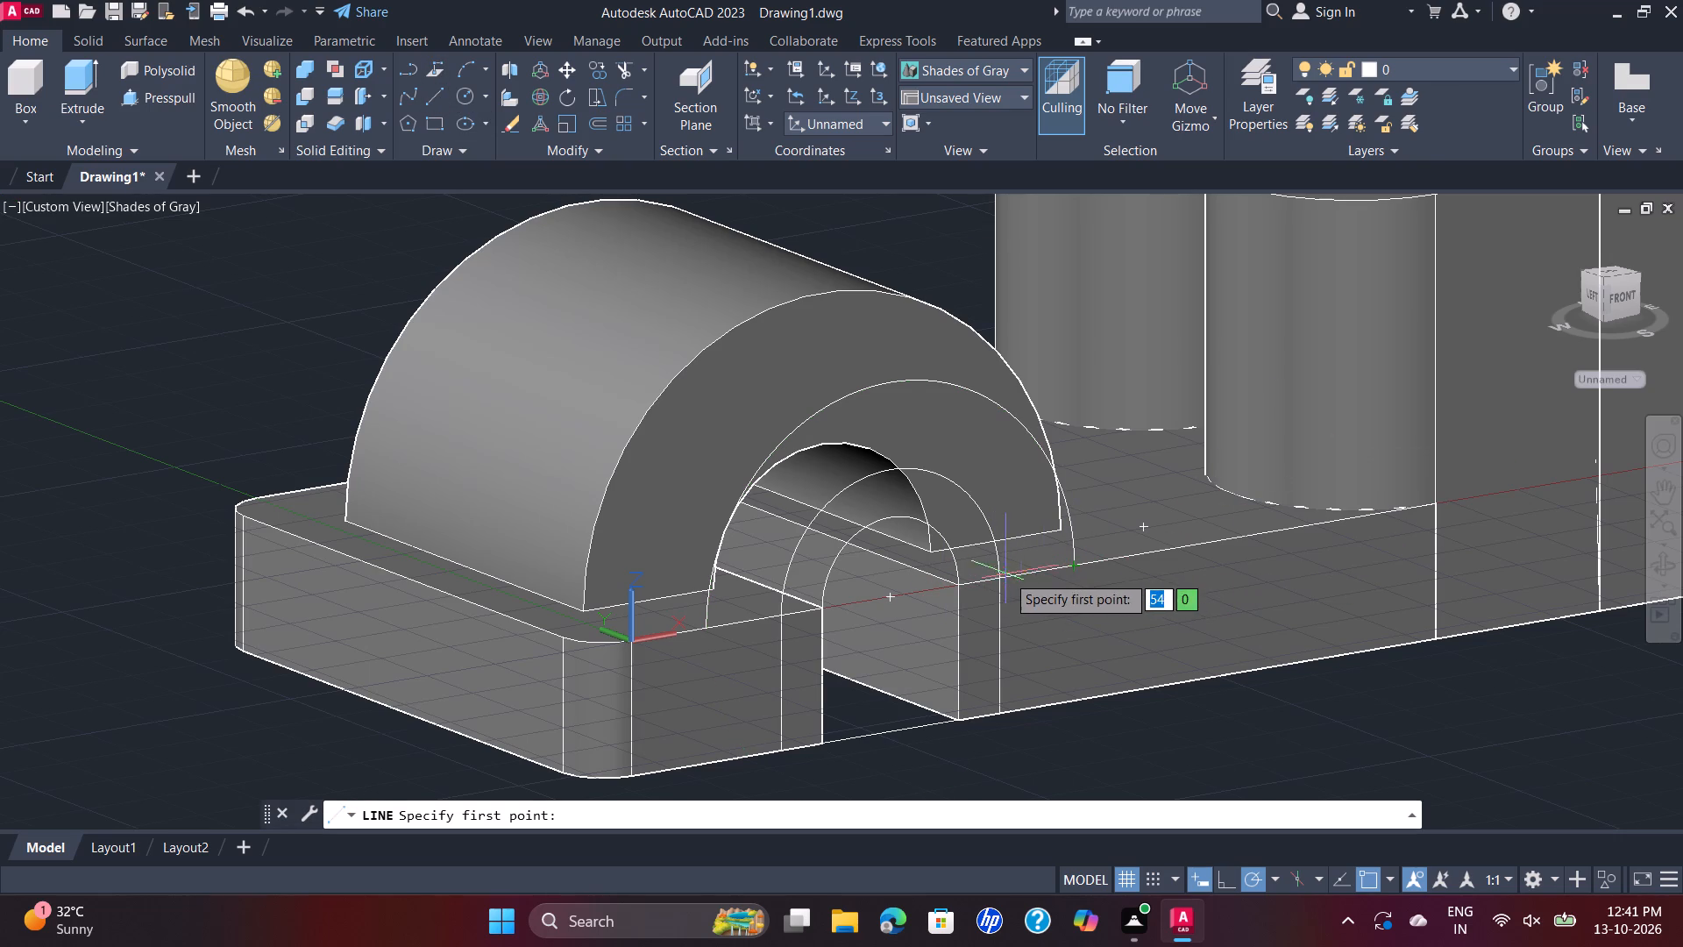
pyautogui.click(1002, 575)
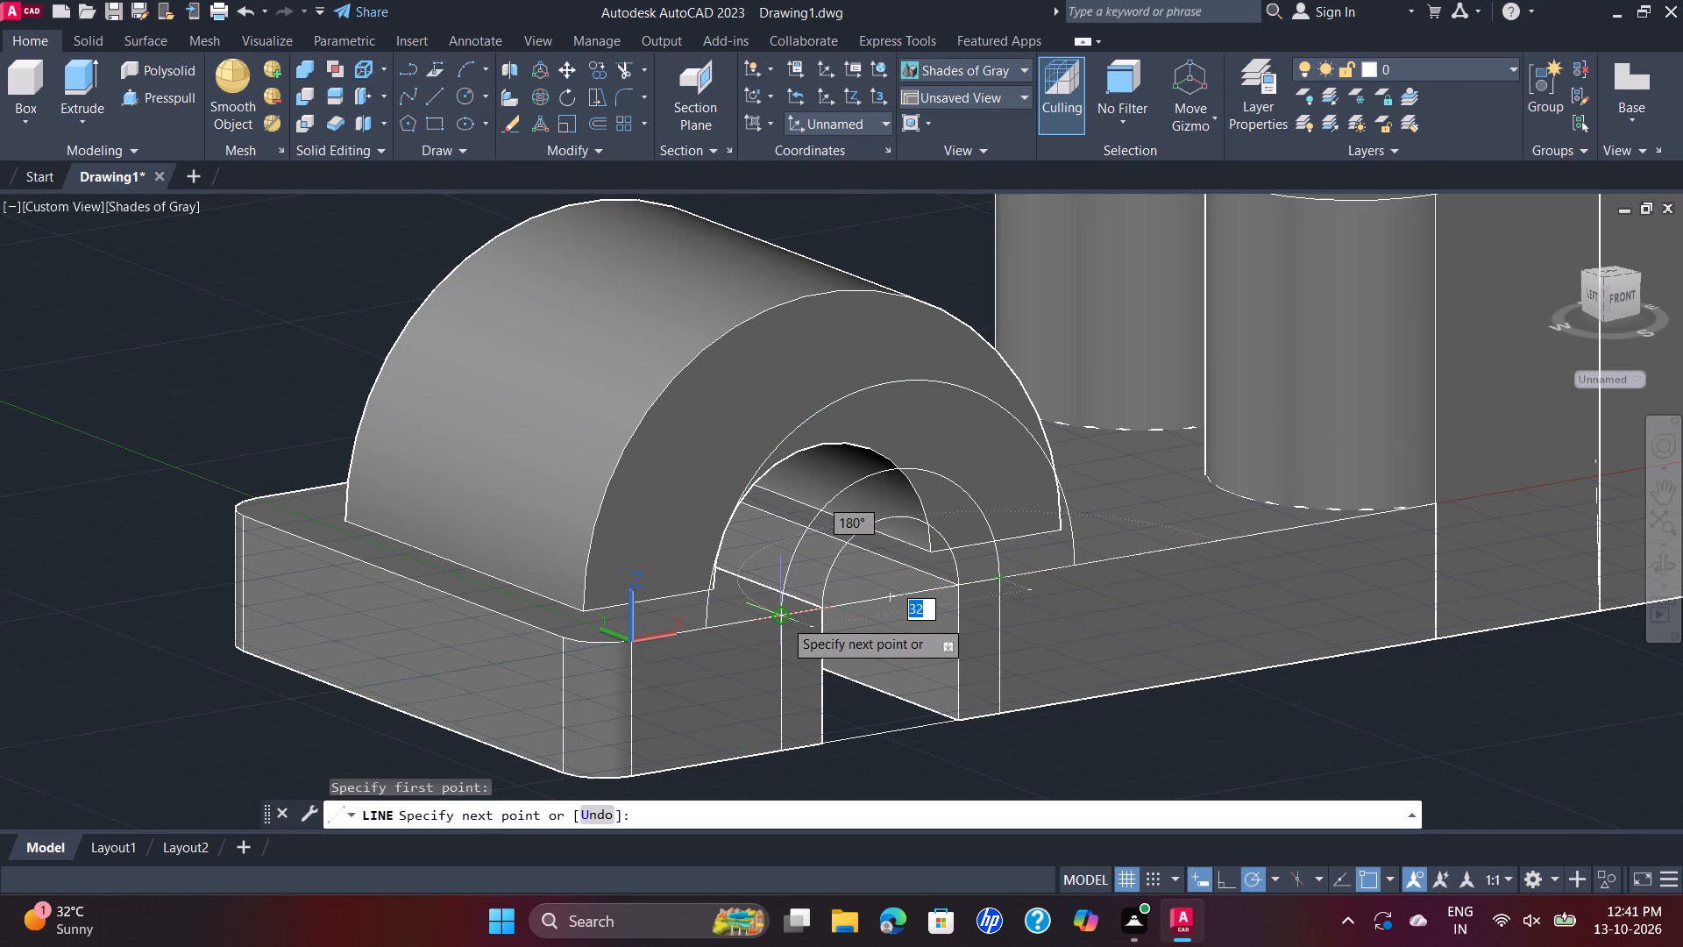
pyautogui.click(784, 619)
pyautogui.press('Escape')
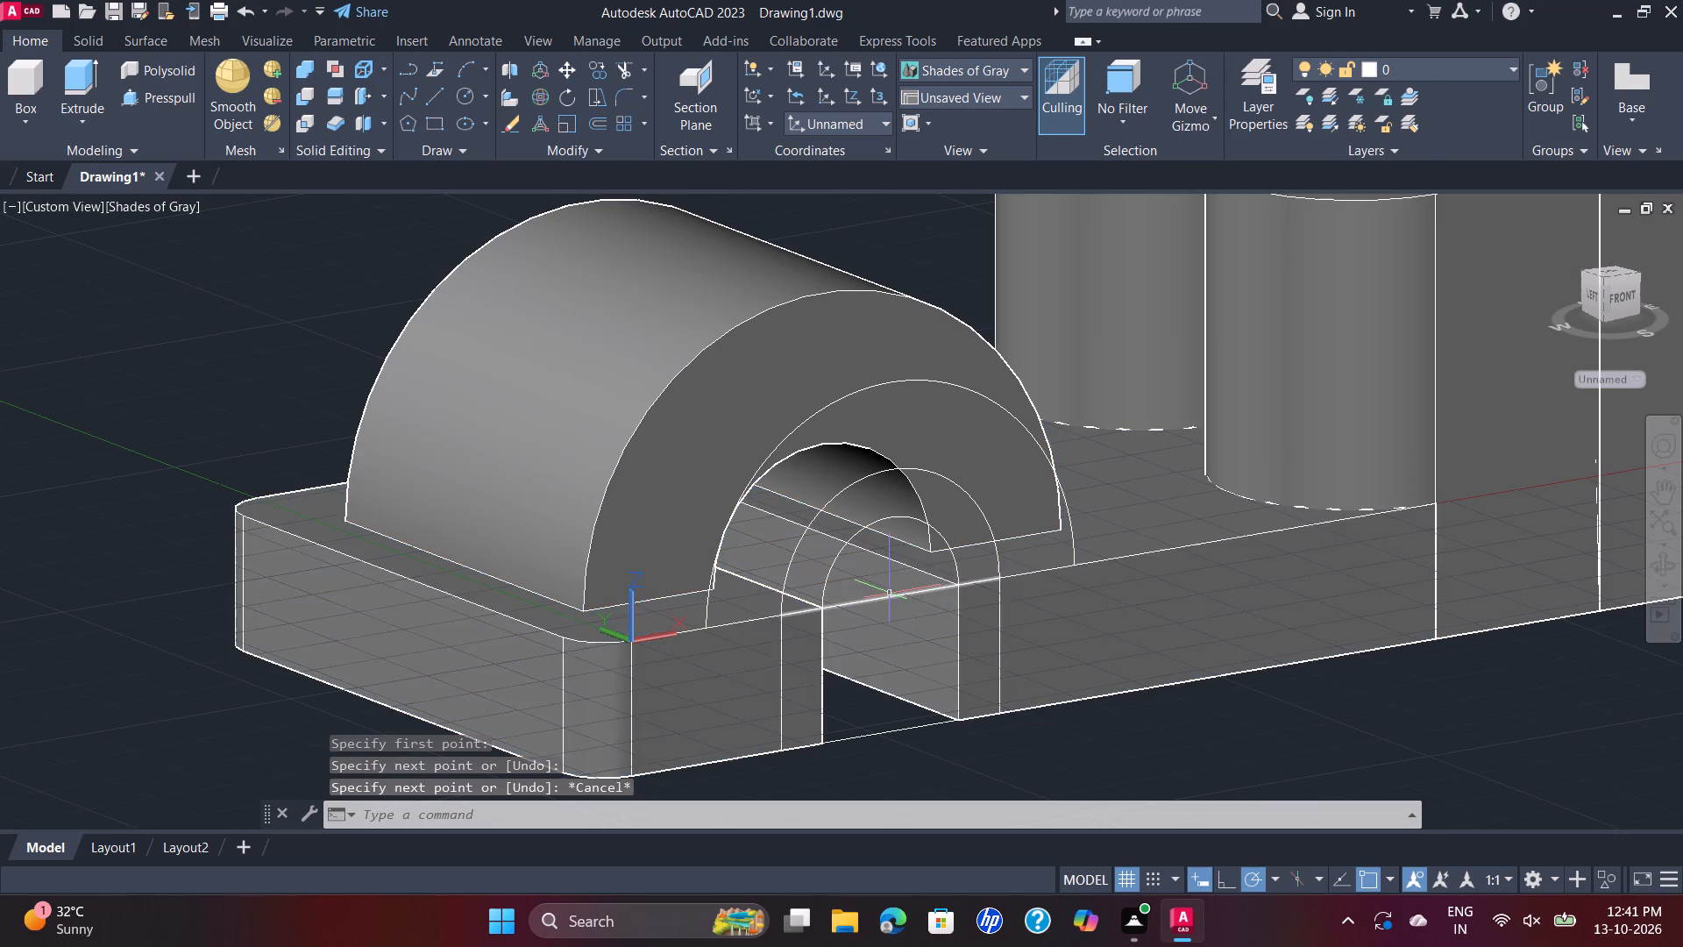
# Join the new 32 mm line with the inner and middle construction arches.
pyautogui.click(891, 598)
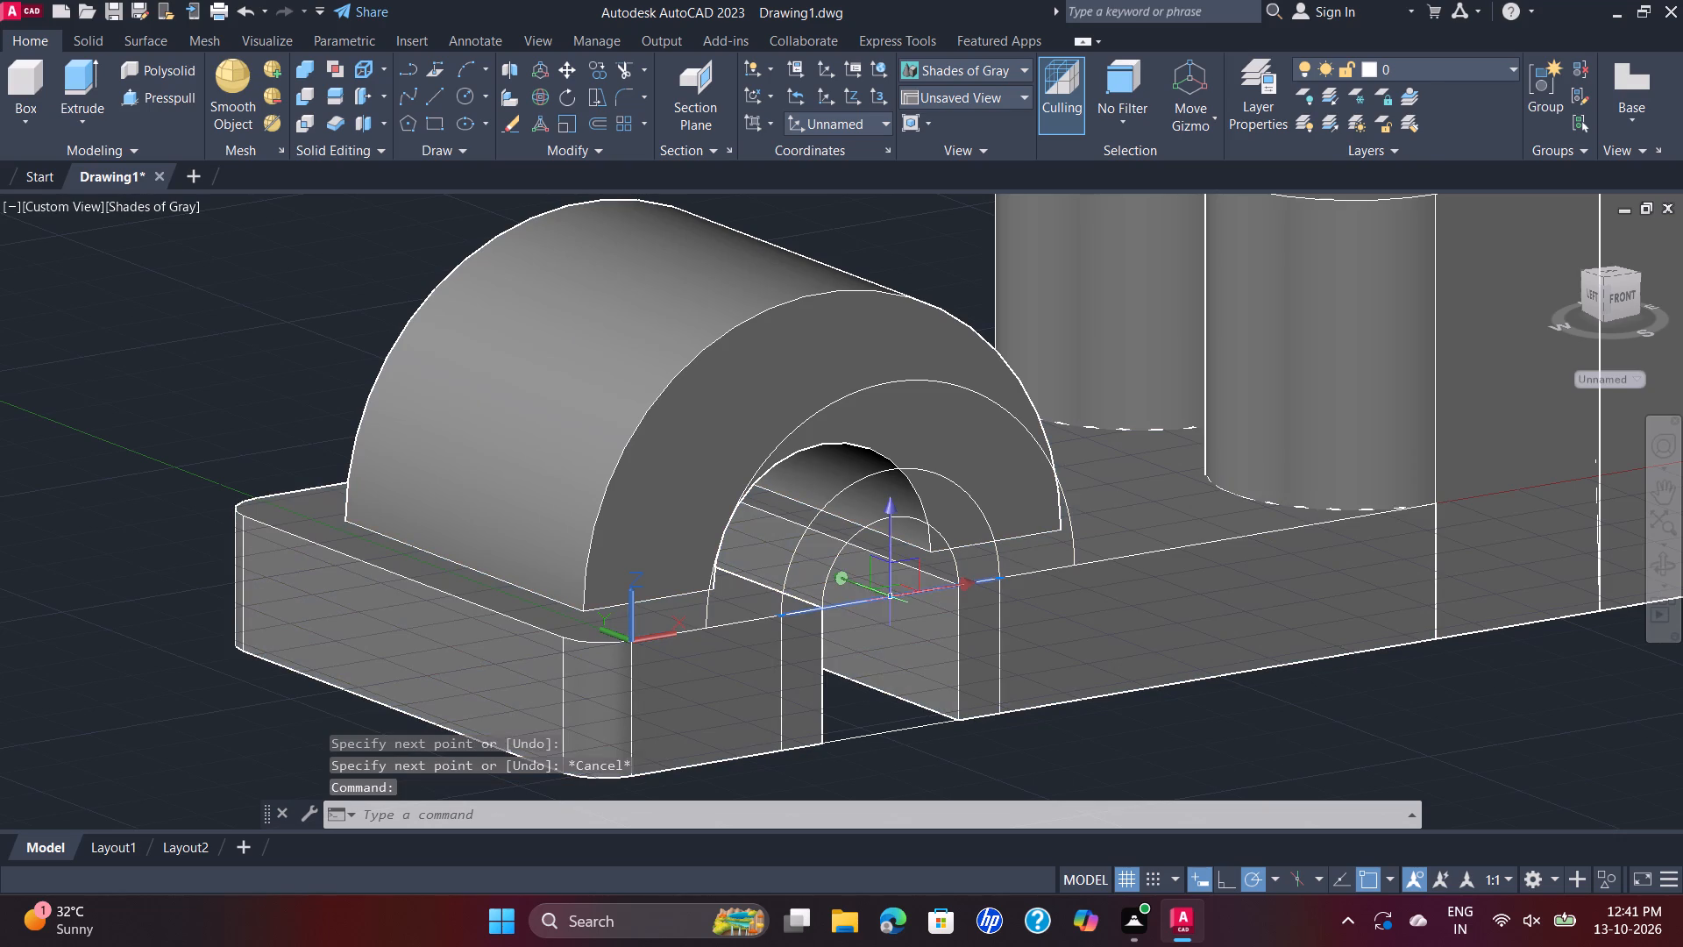
pyautogui.click(842, 549)
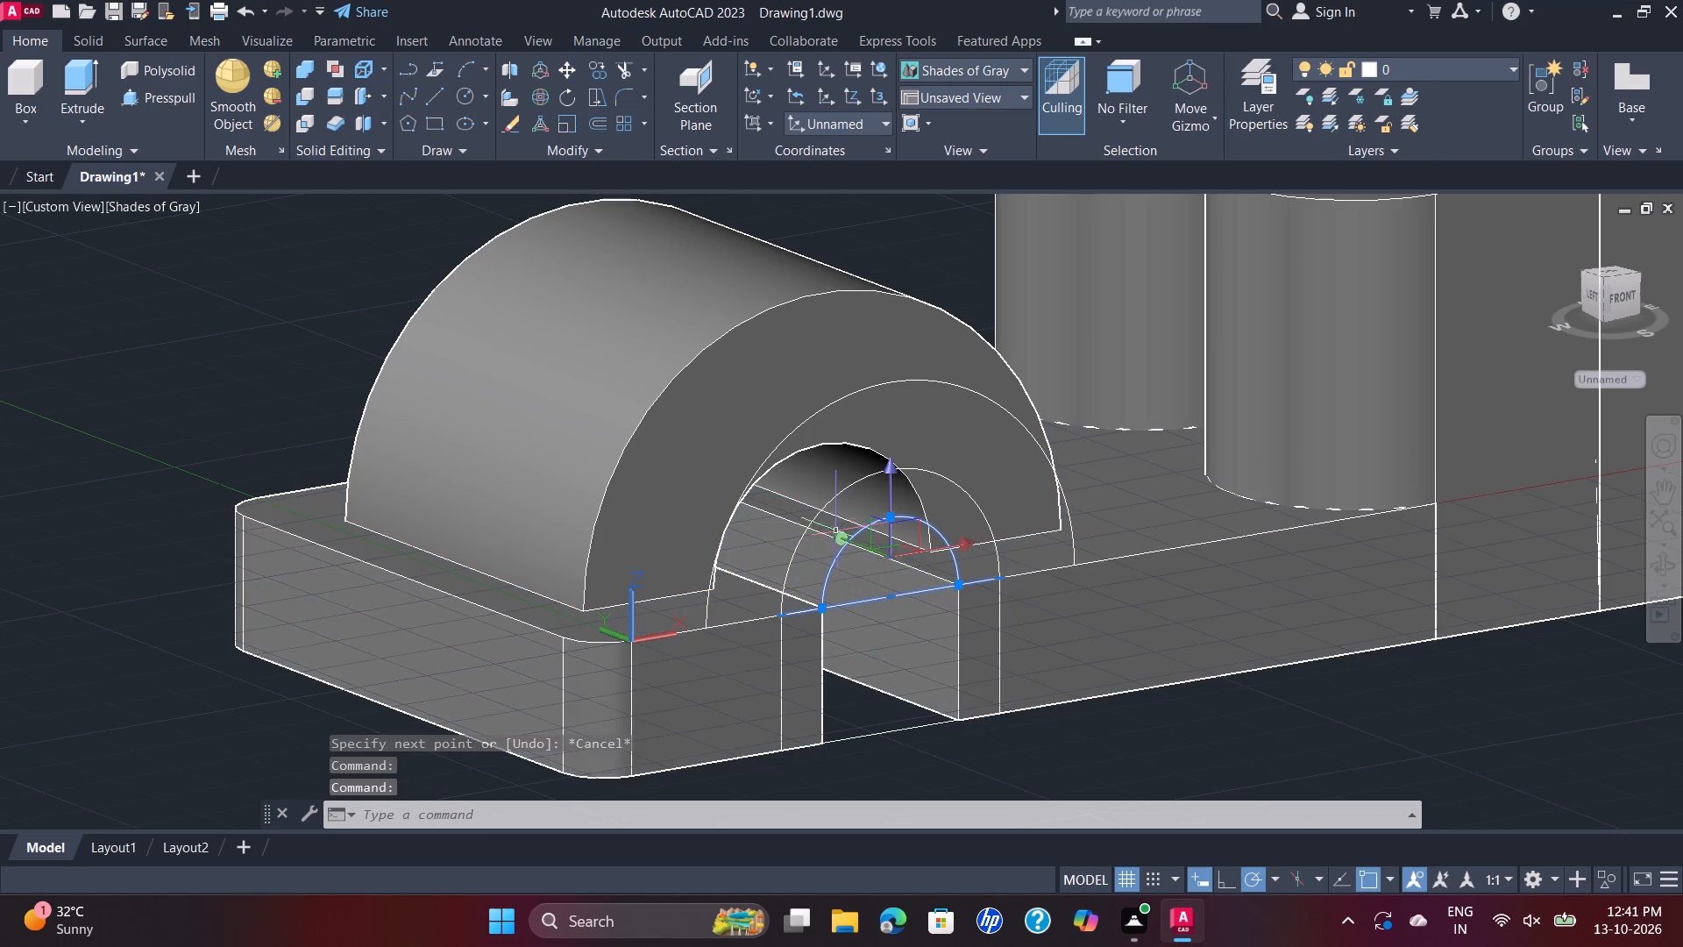
pyautogui.click(834, 496)
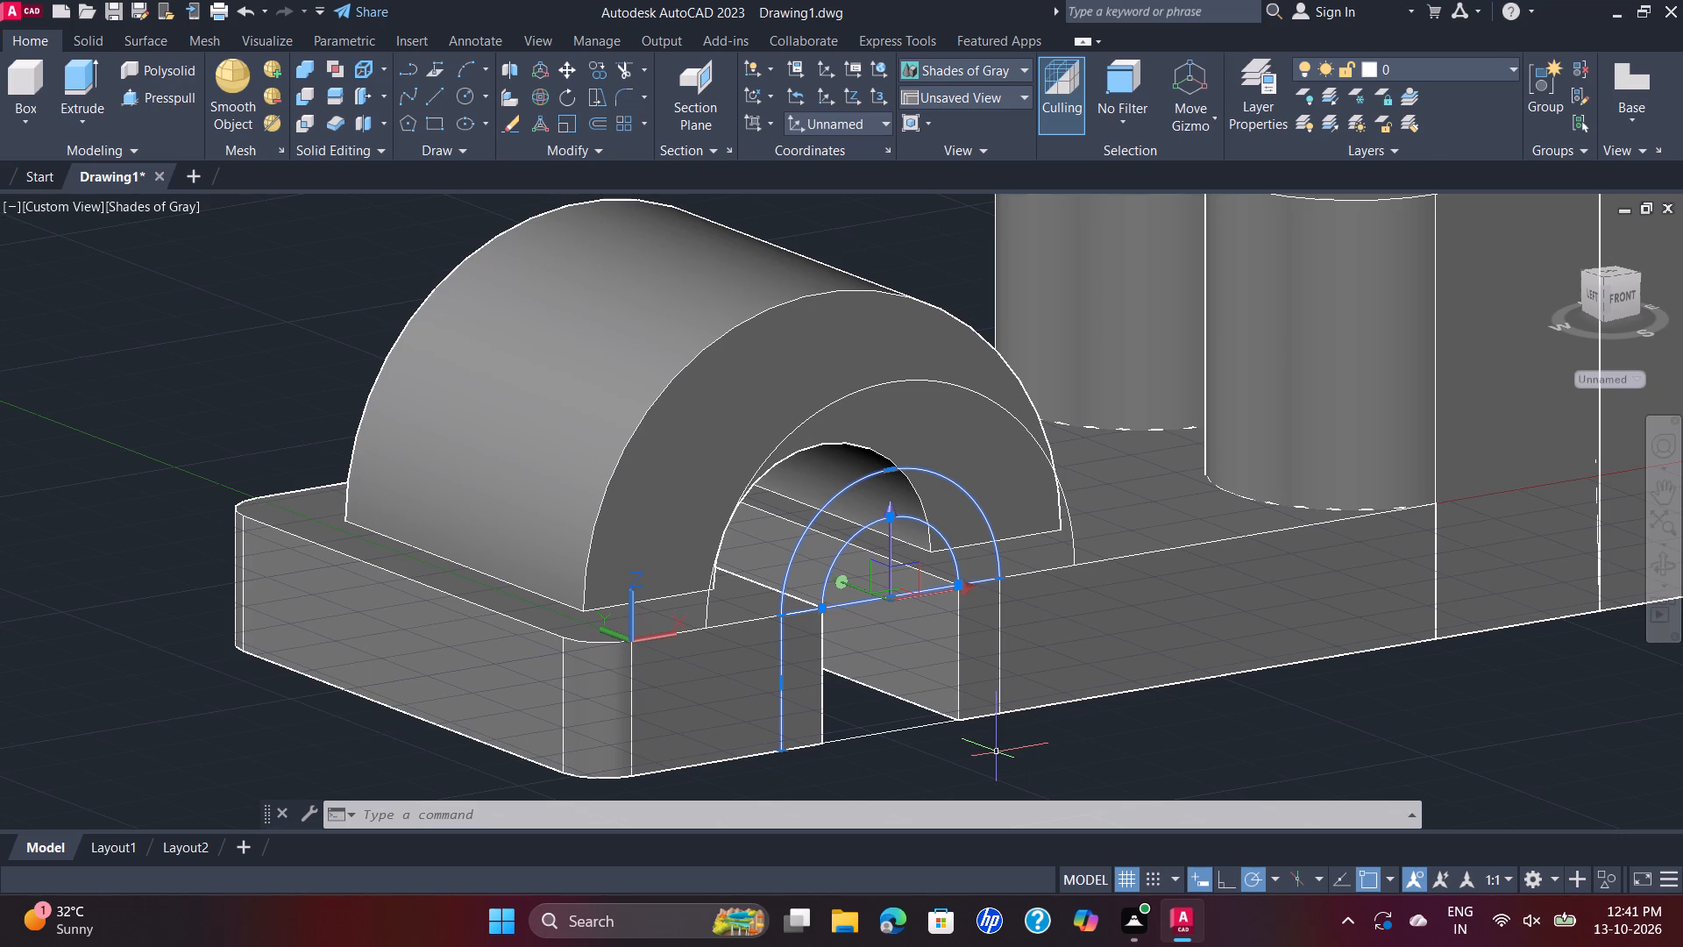
pyautogui.press('j')
pyautogui.press('Return')
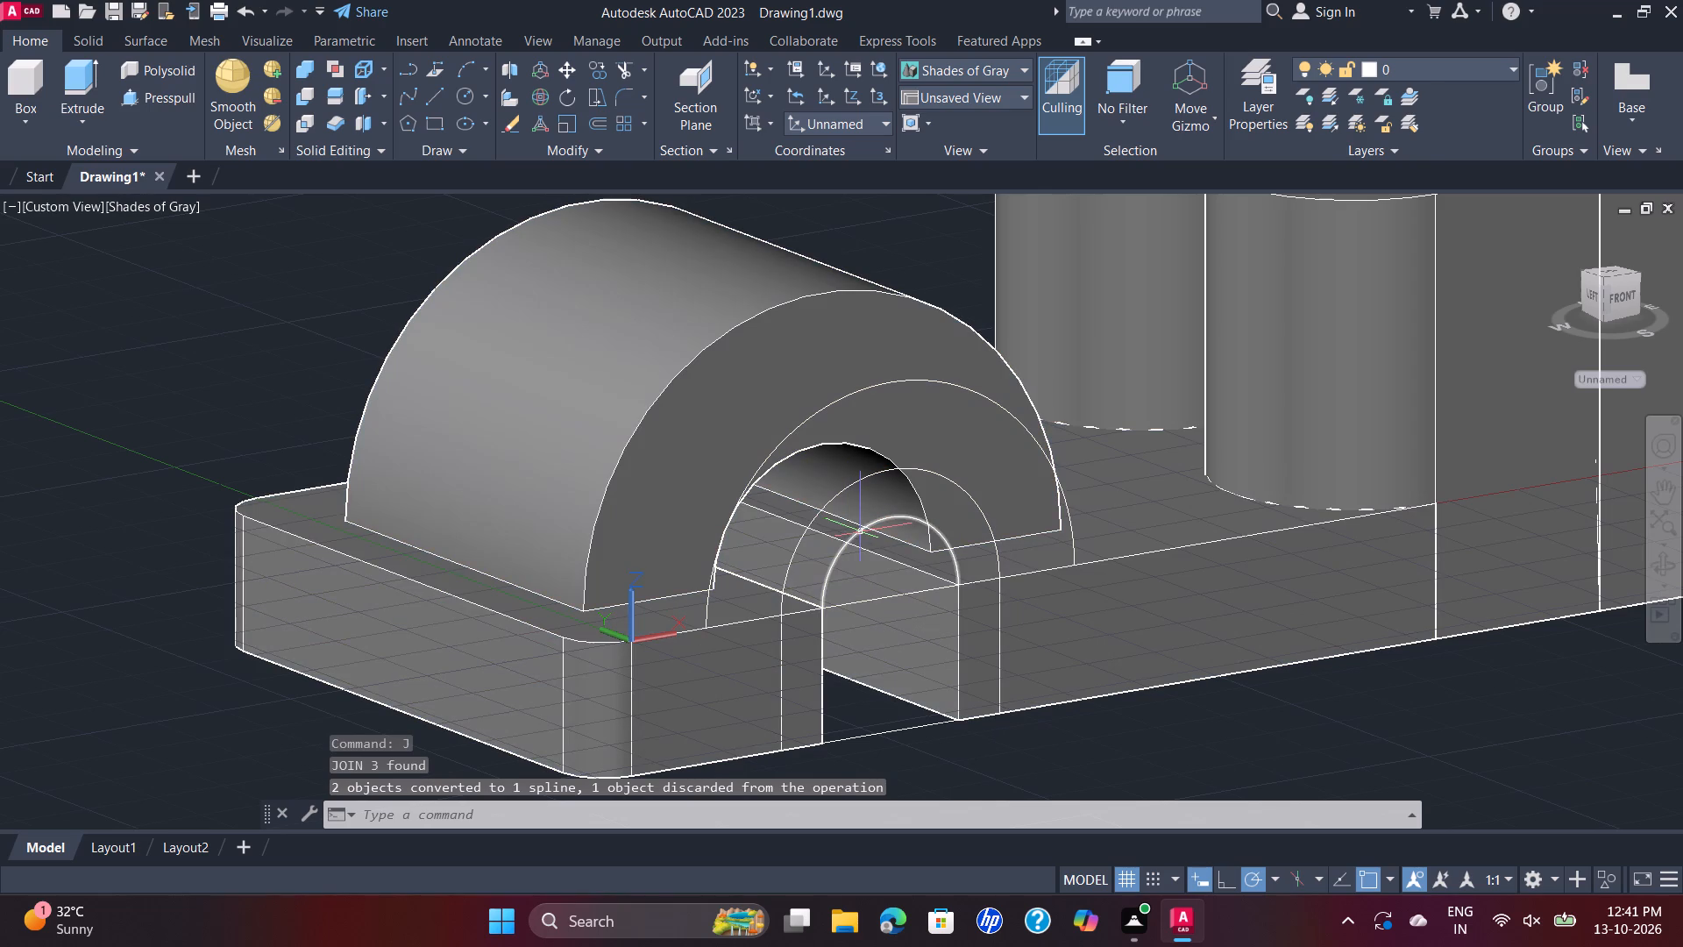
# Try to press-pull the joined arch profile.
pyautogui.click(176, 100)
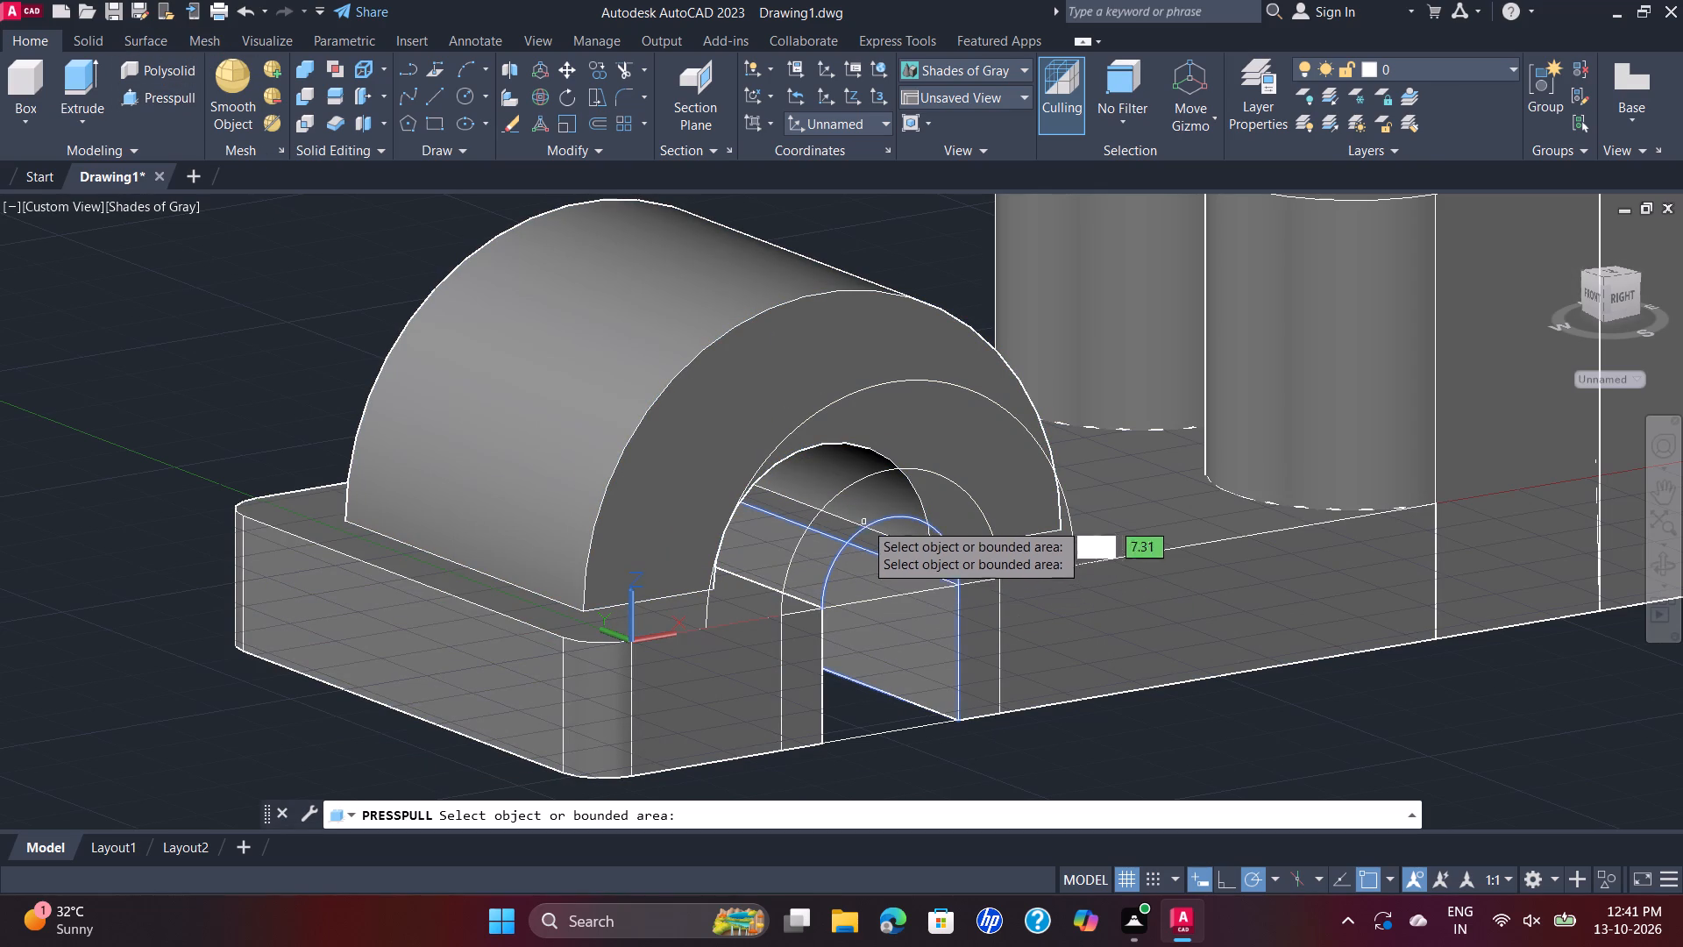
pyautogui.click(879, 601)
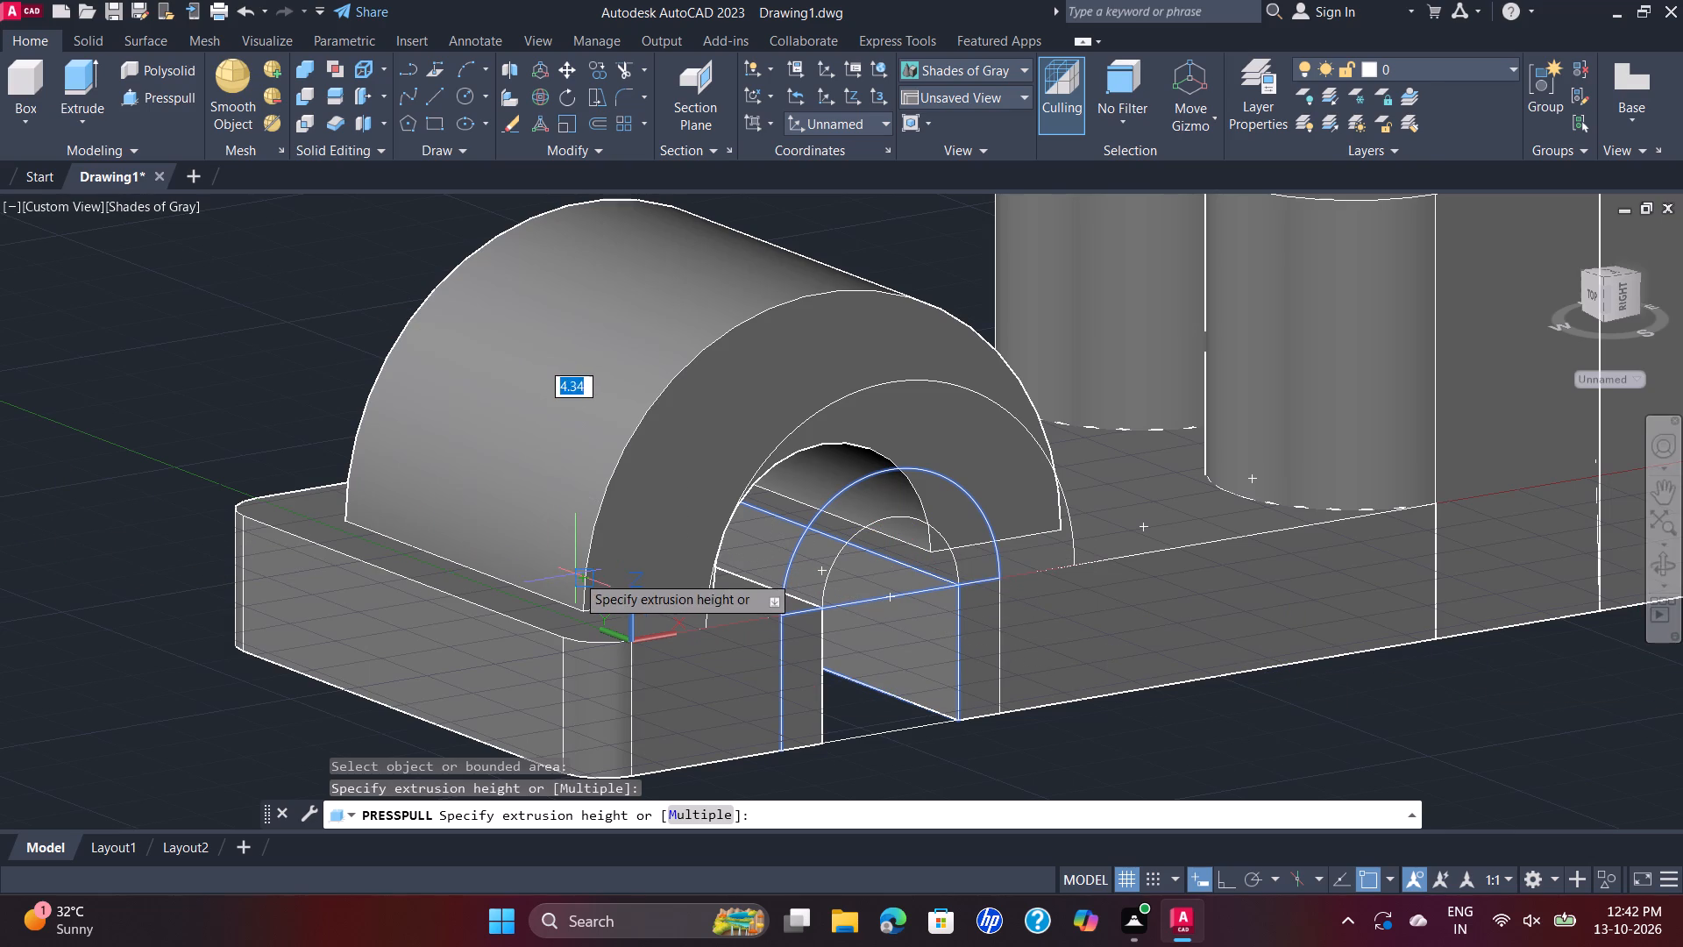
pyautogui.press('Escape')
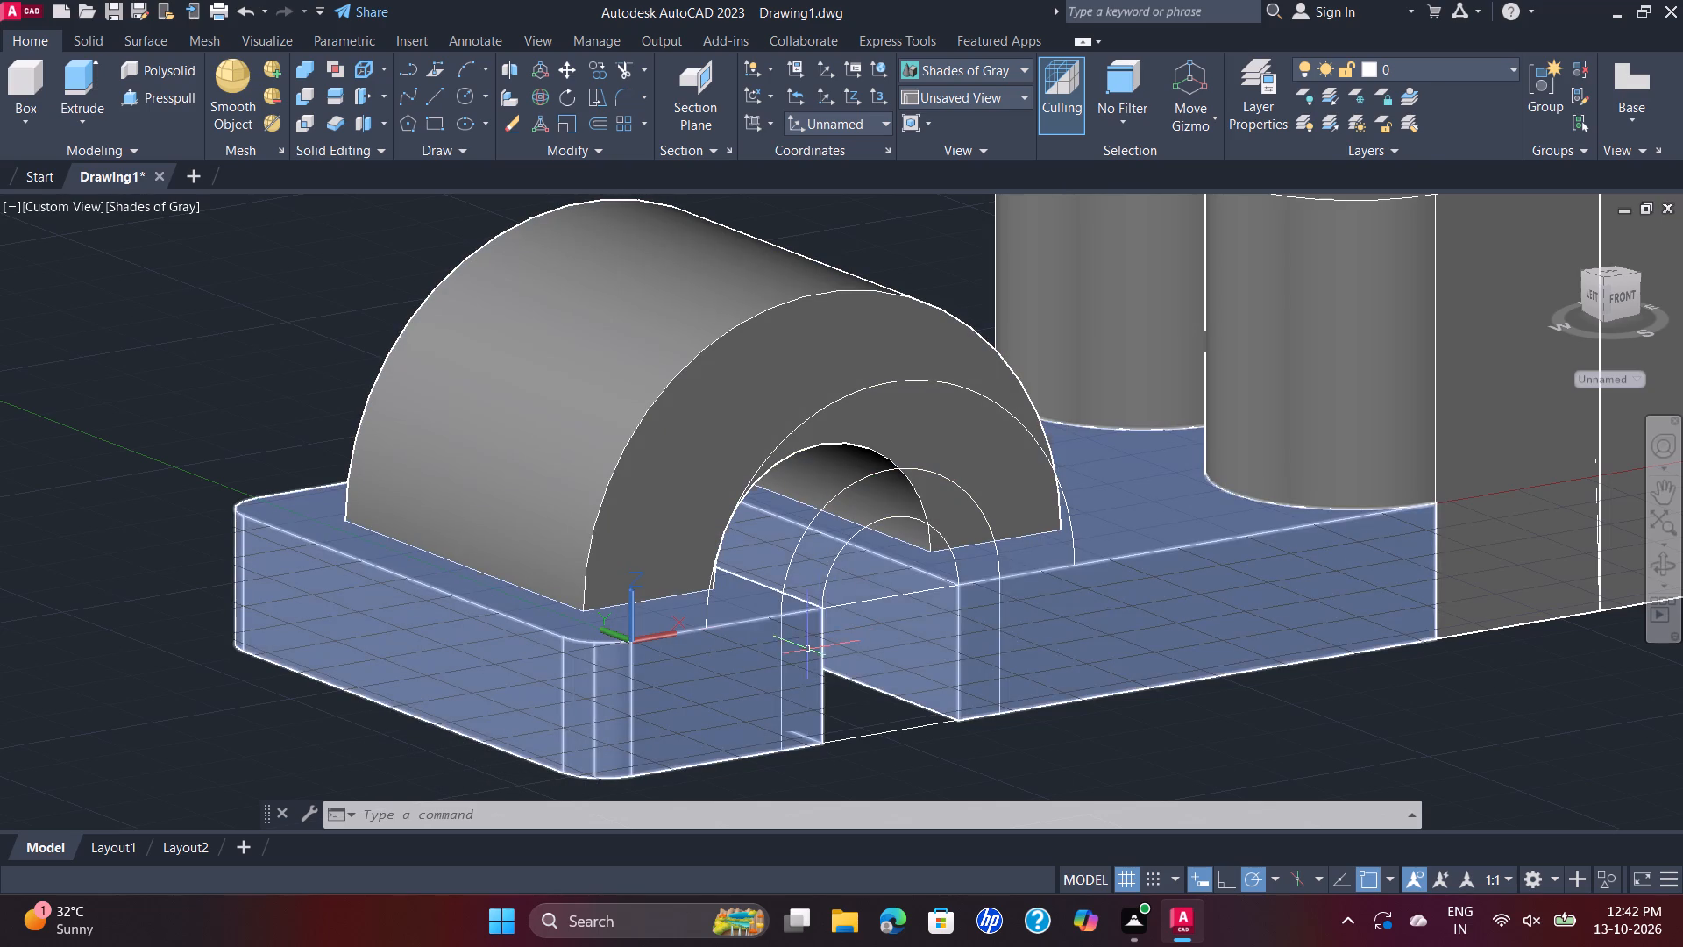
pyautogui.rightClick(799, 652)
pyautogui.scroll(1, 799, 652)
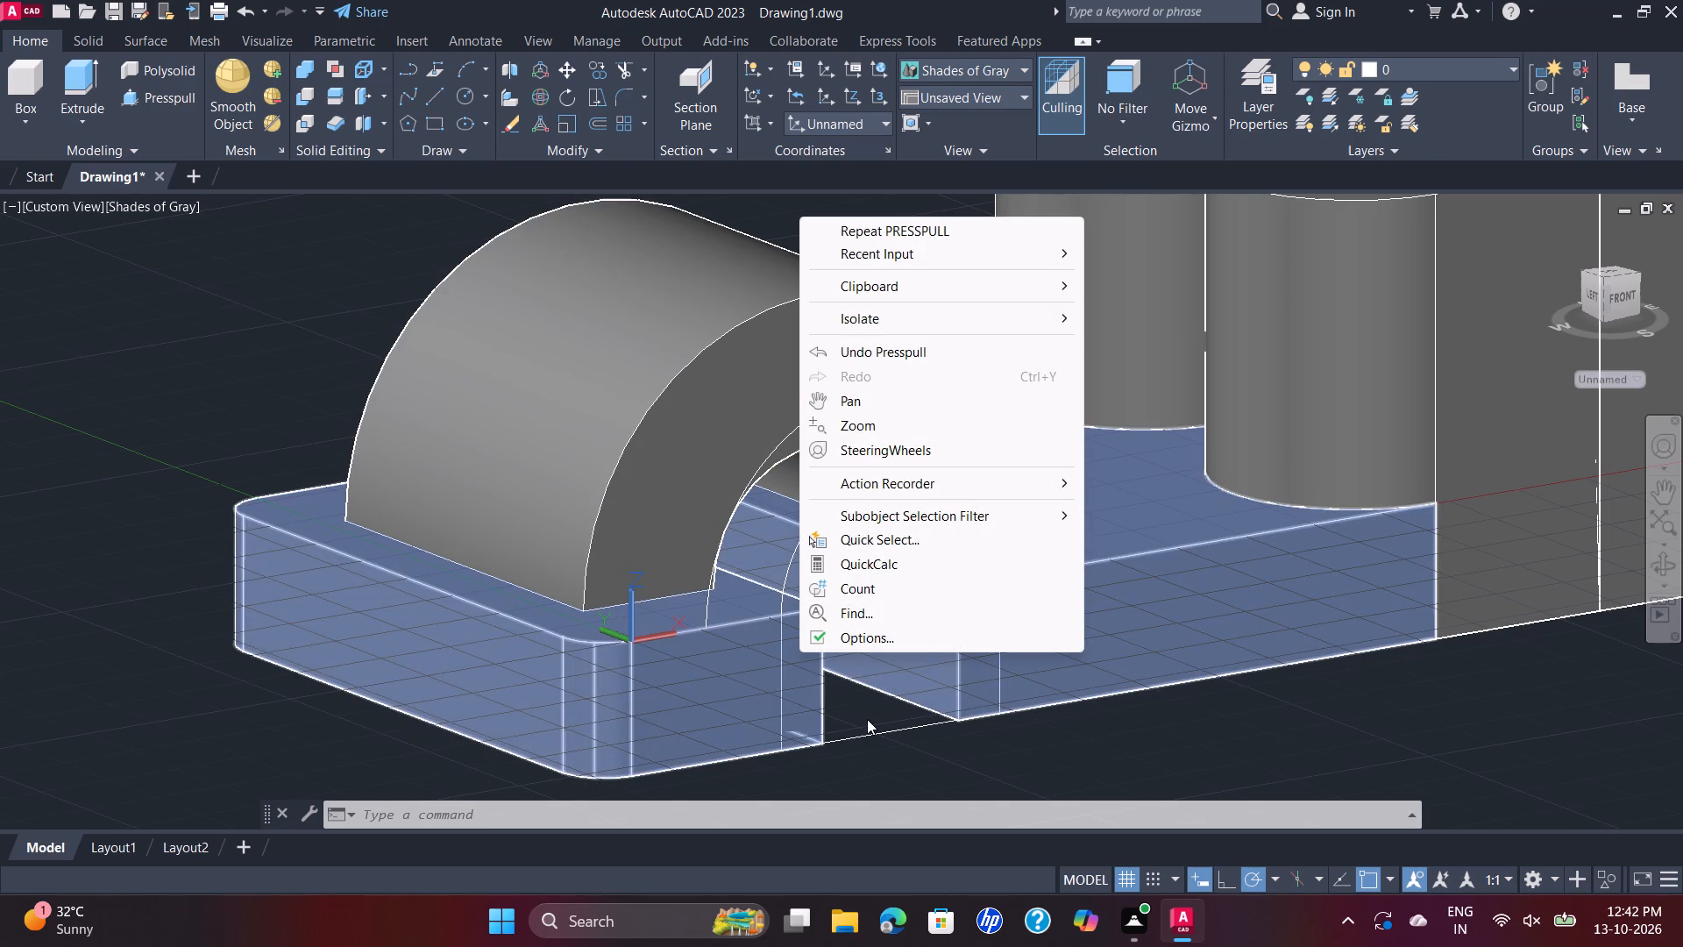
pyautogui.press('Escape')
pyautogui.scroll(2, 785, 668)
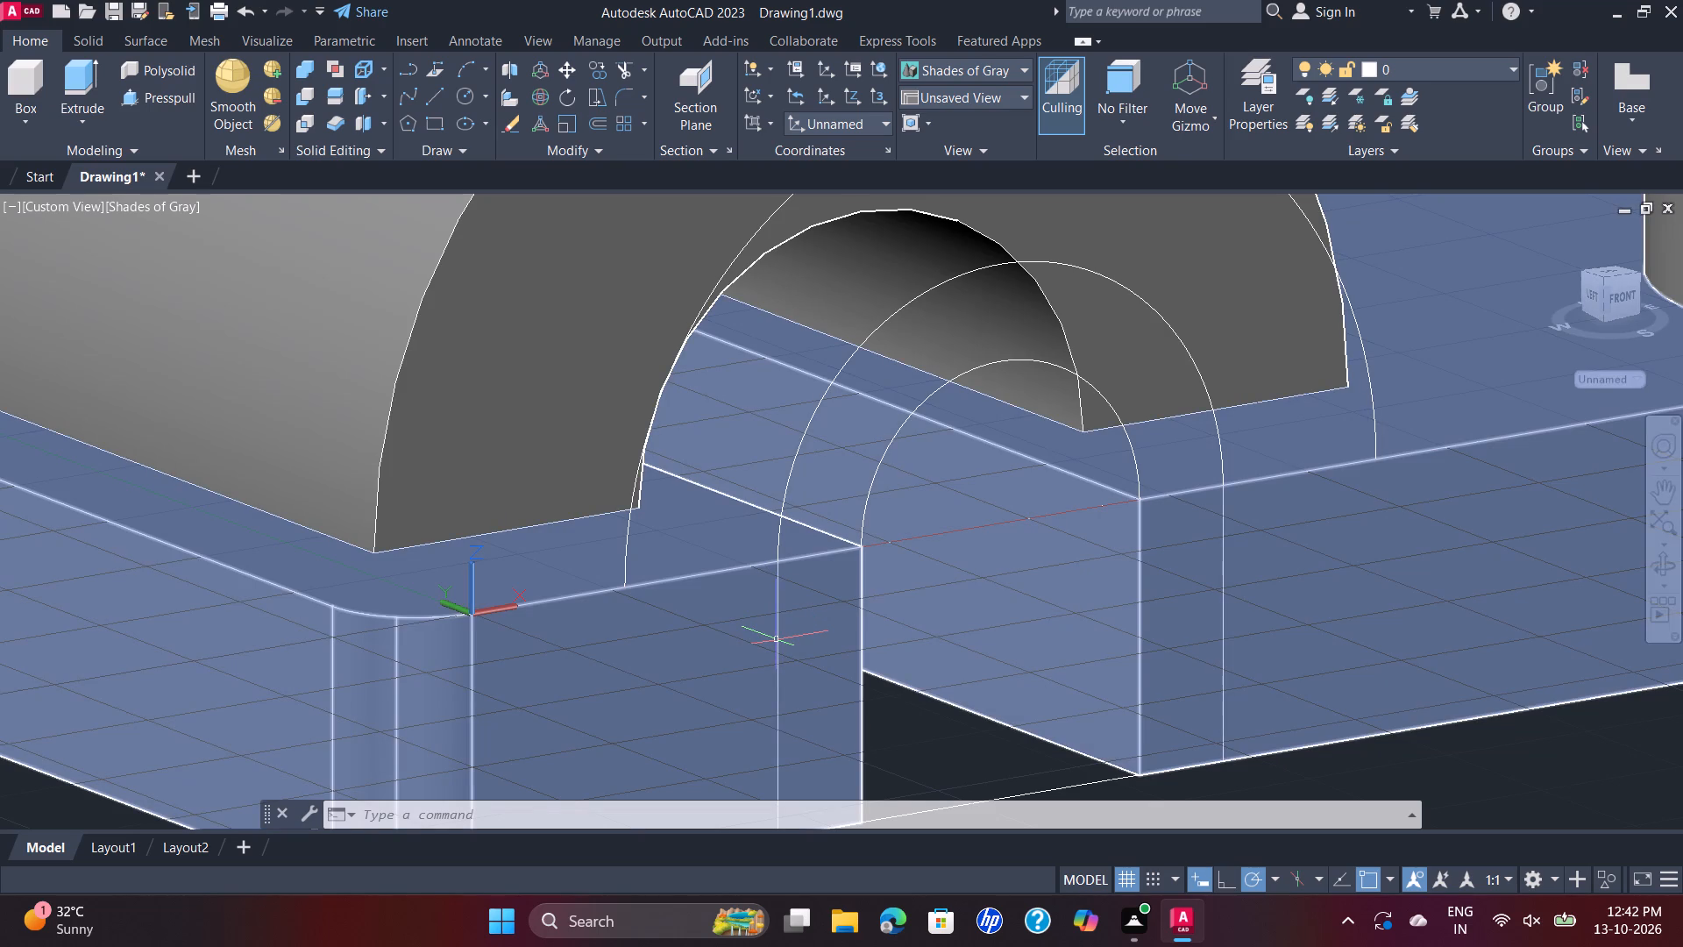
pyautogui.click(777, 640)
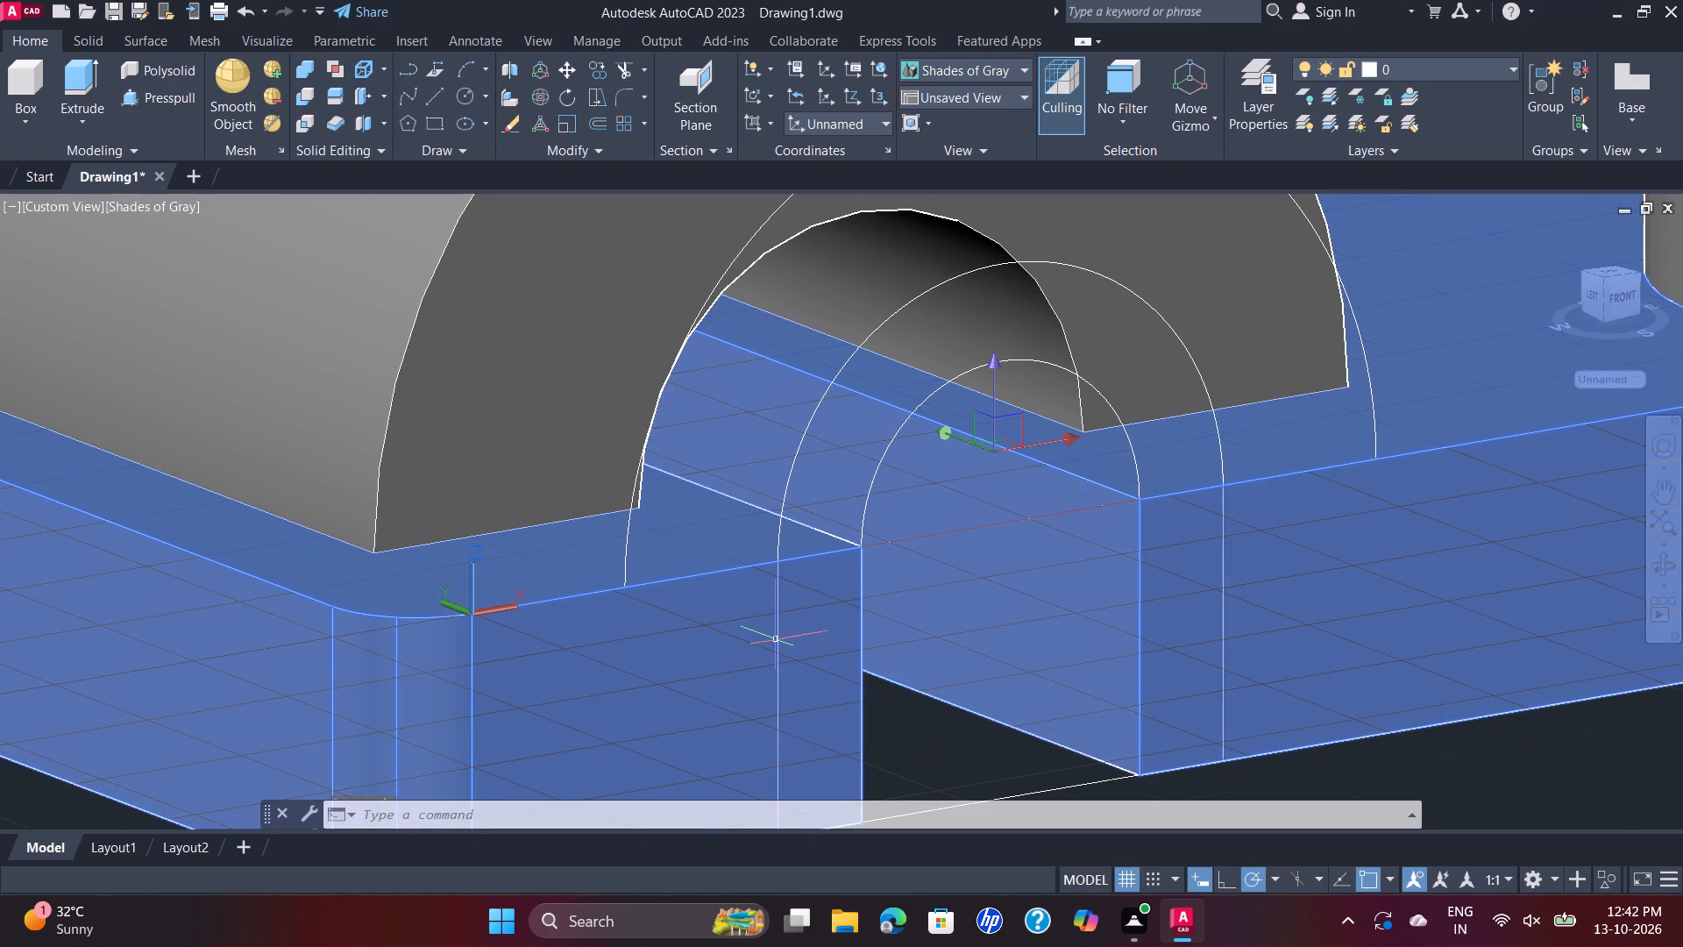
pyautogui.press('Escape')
# Explode the joined middle arch profile on the base's front face.
pyautogui.scroll(2, 781, 591)
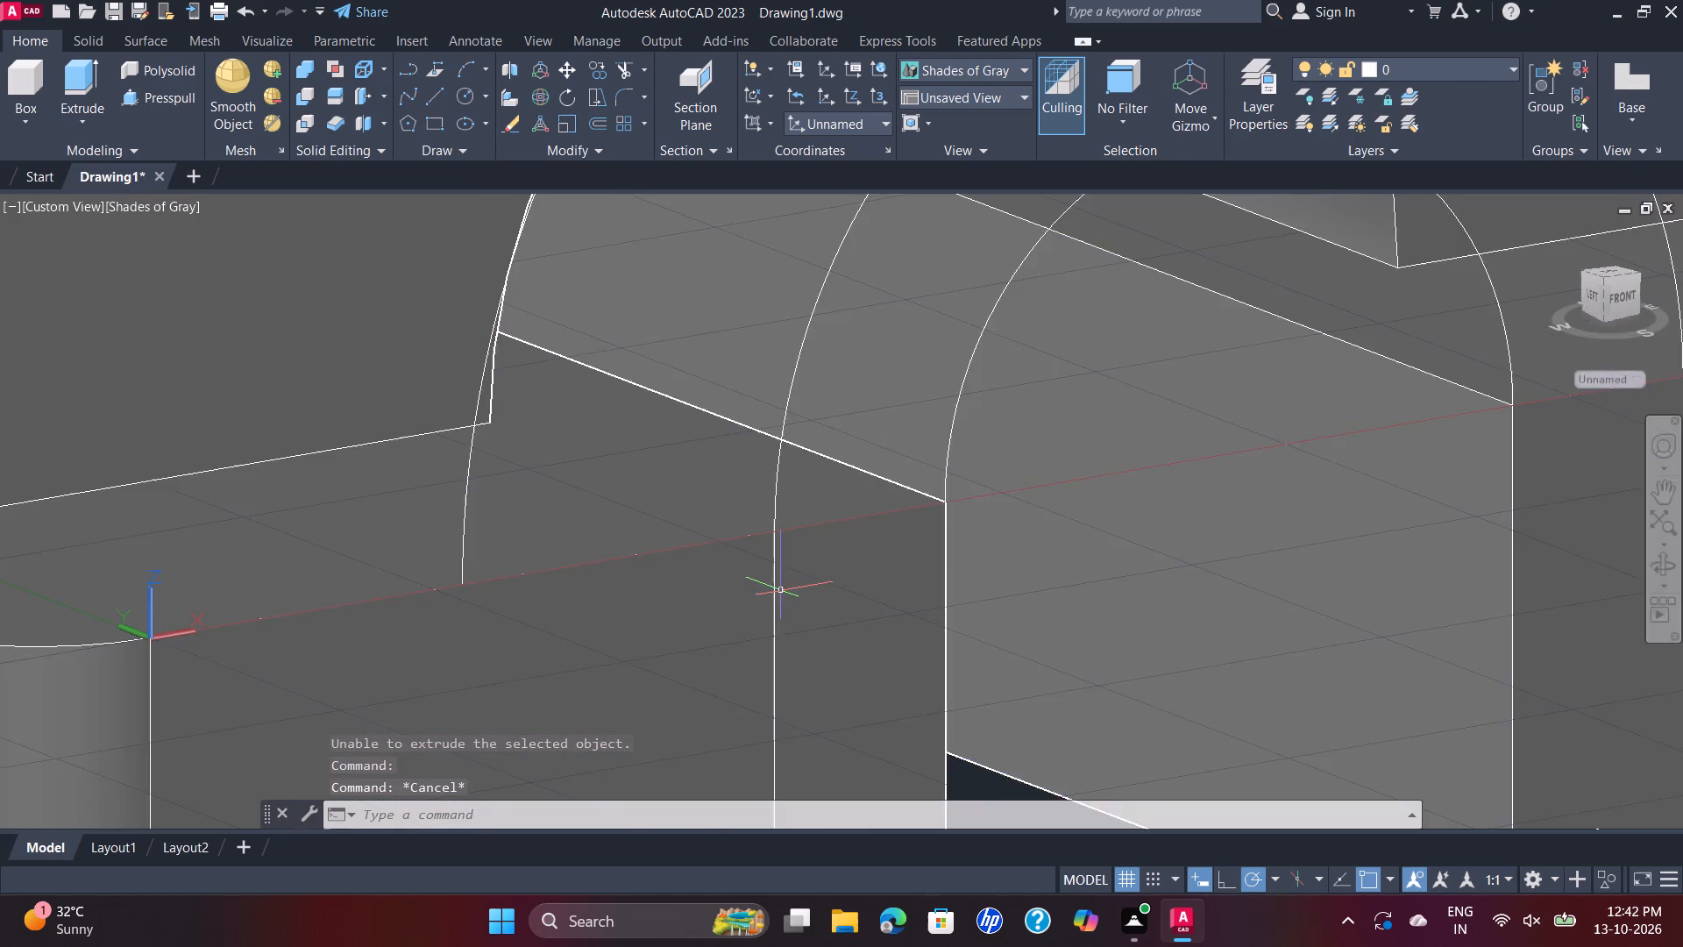
pyautogui.scroll(4, 781, 591)
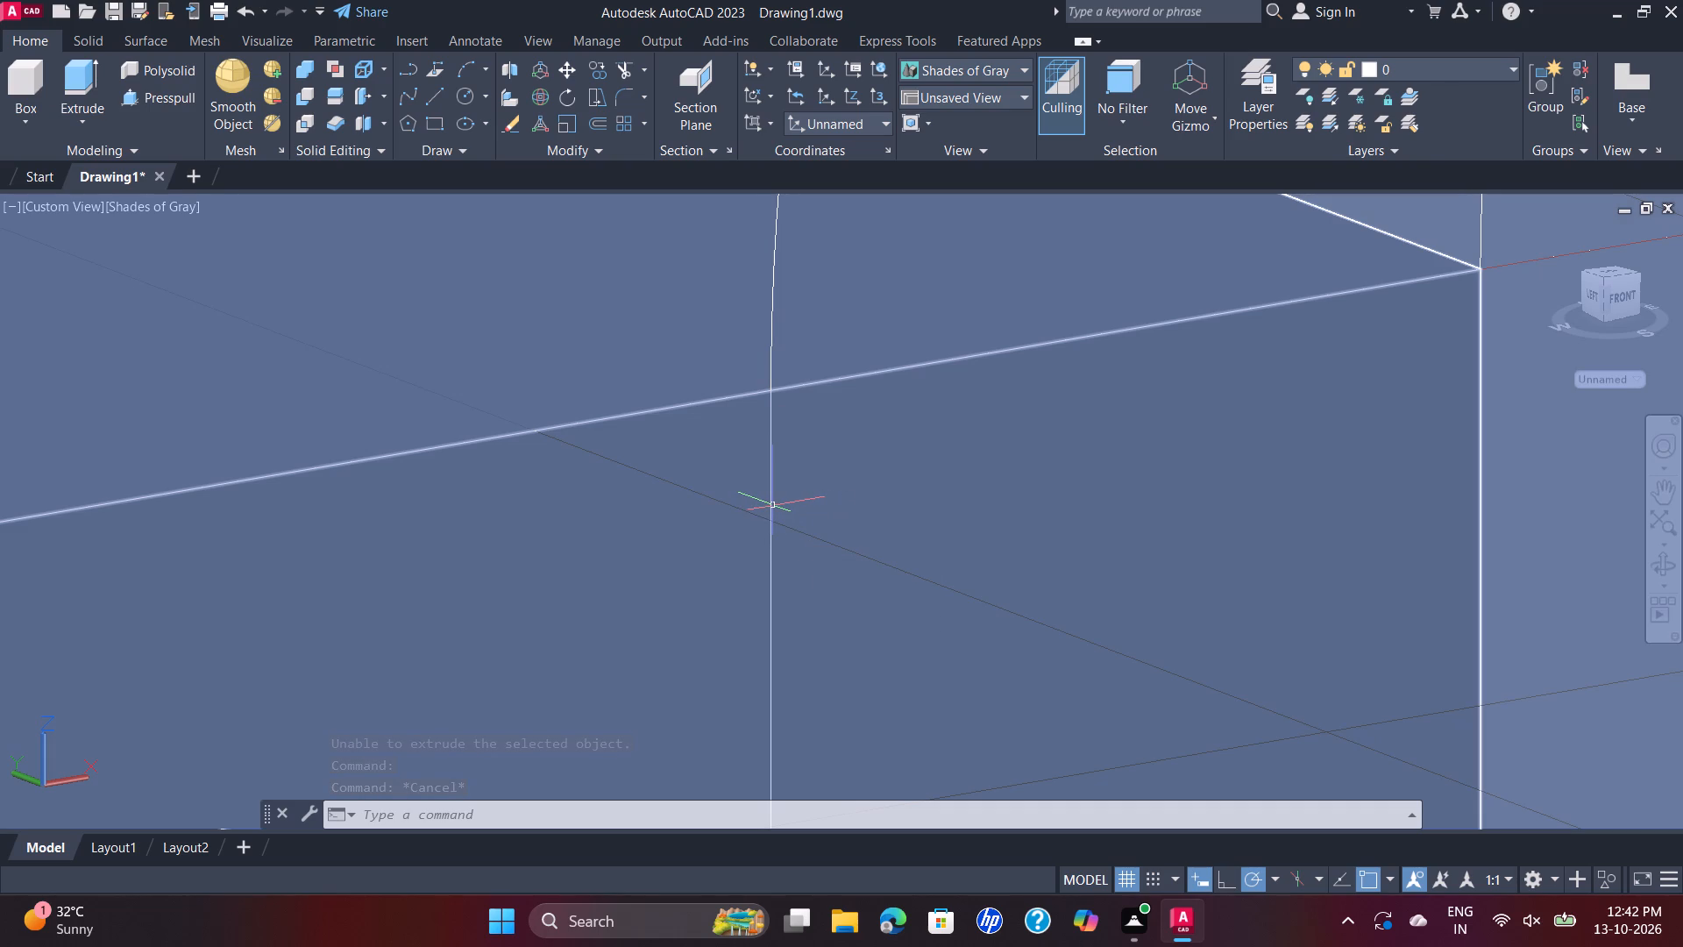
pyautogui.scroll(4, 773, 506)
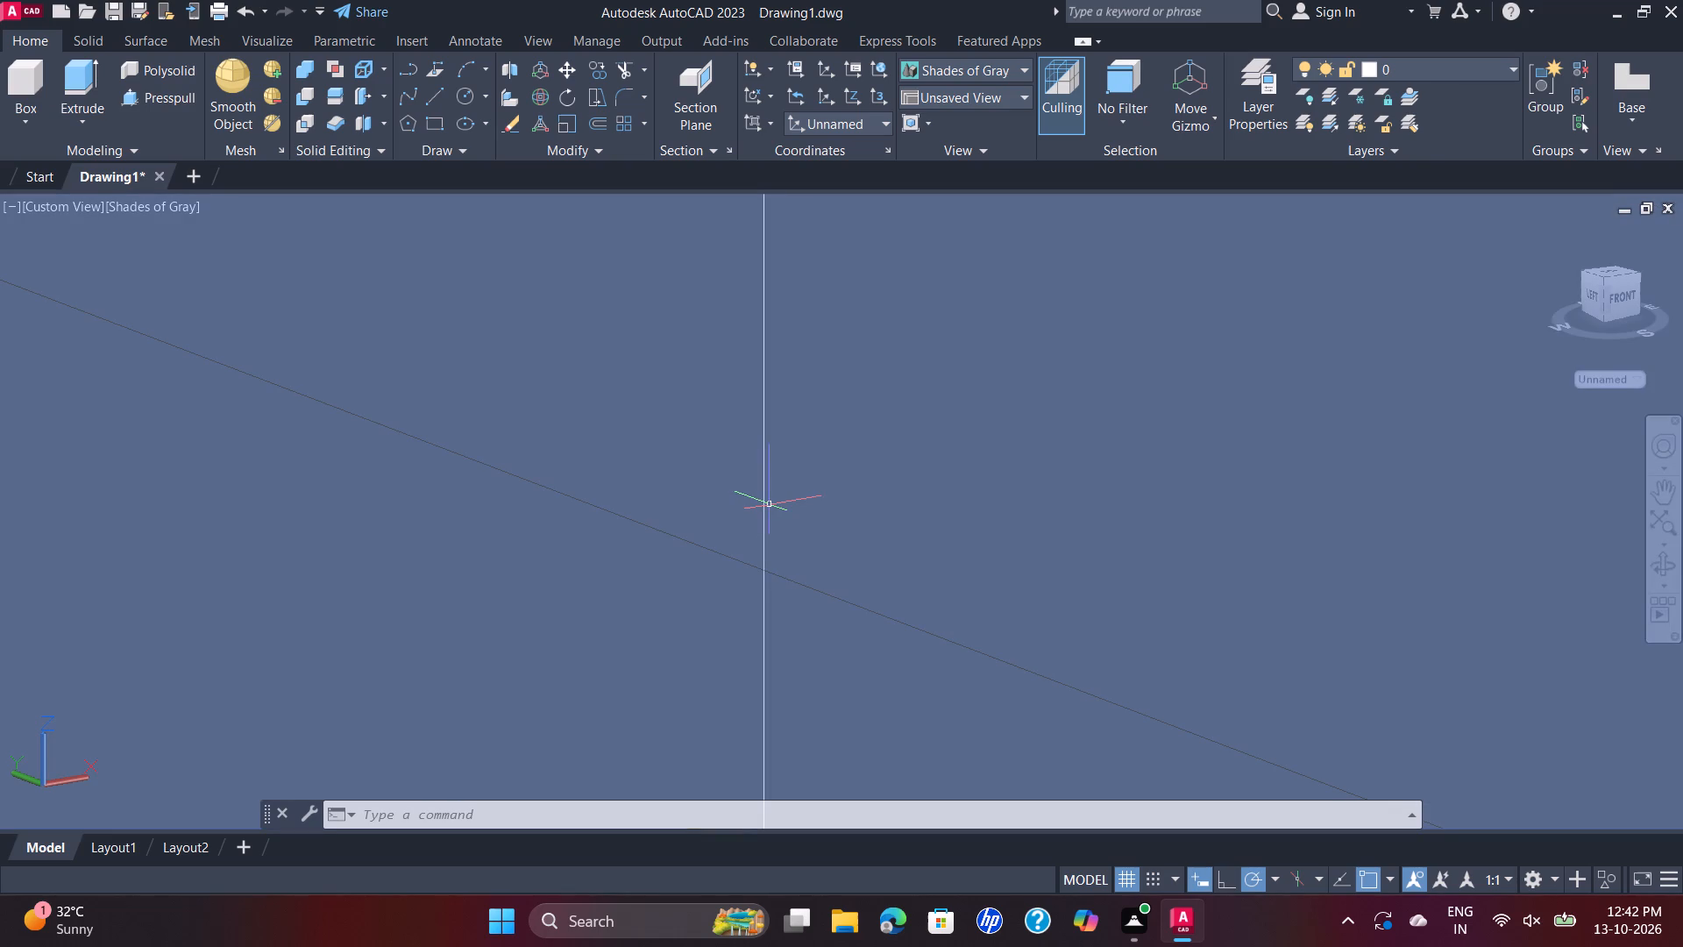
pyautogui.scroll(-1, 768, 503)
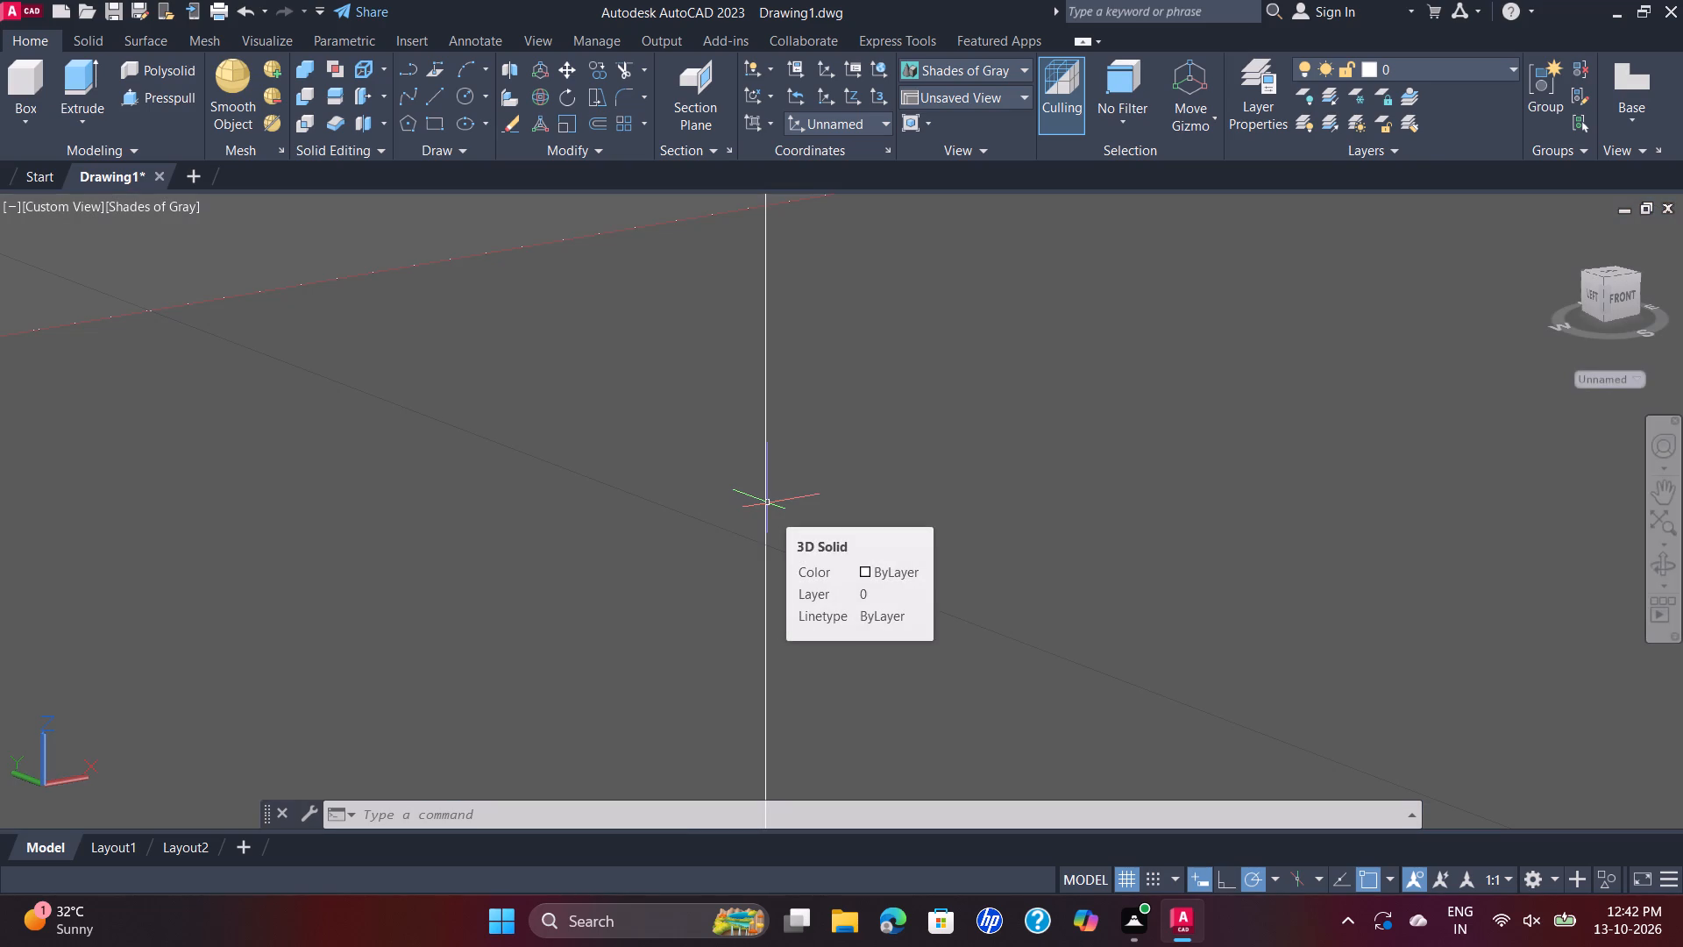
pyautogui.scroll(-5, 770, 523)
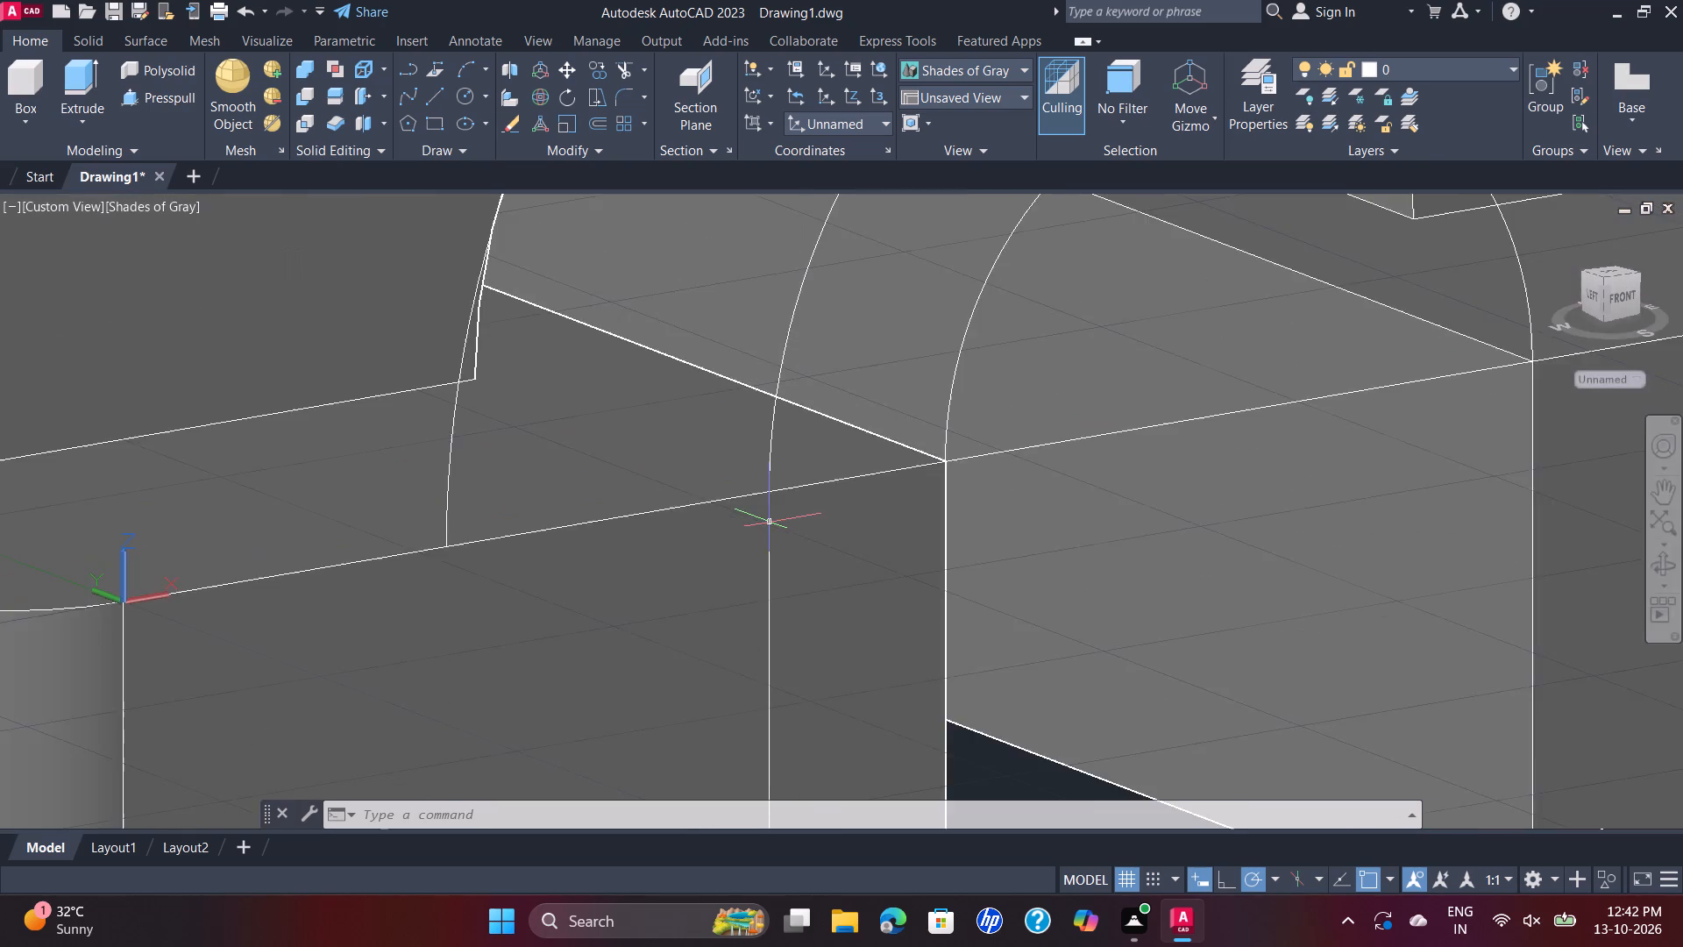
pyautogui.scroll(-1, 769, 523)
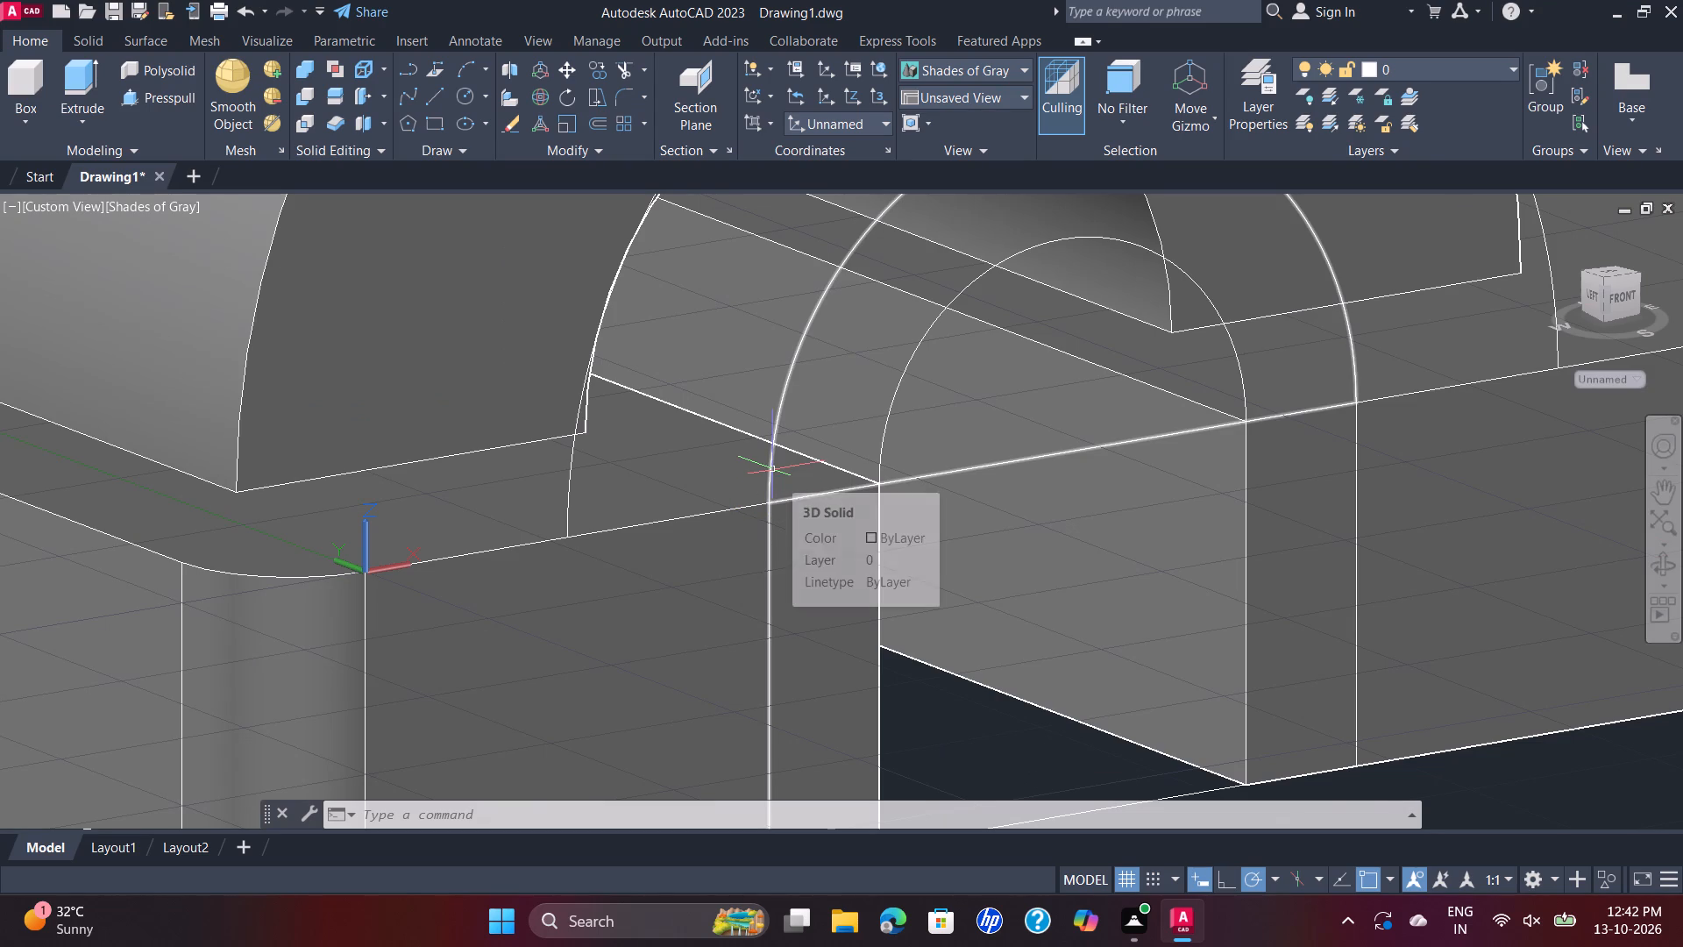
pyautogui.click(771, 470)
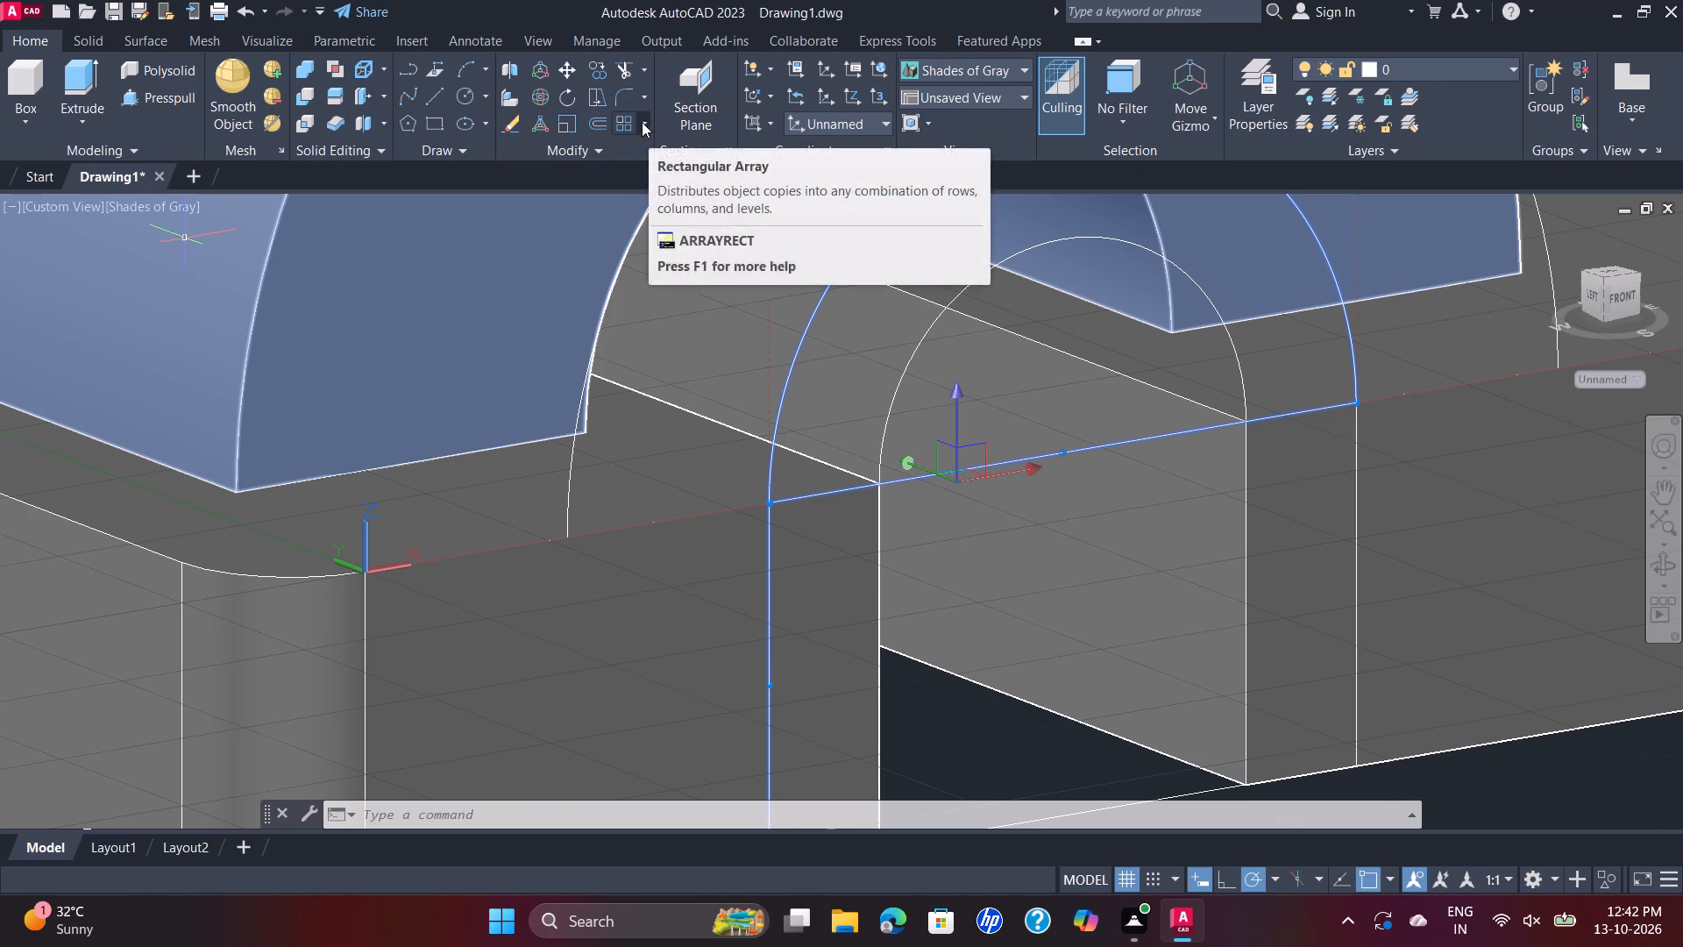
pyautogui.click(591, 150)
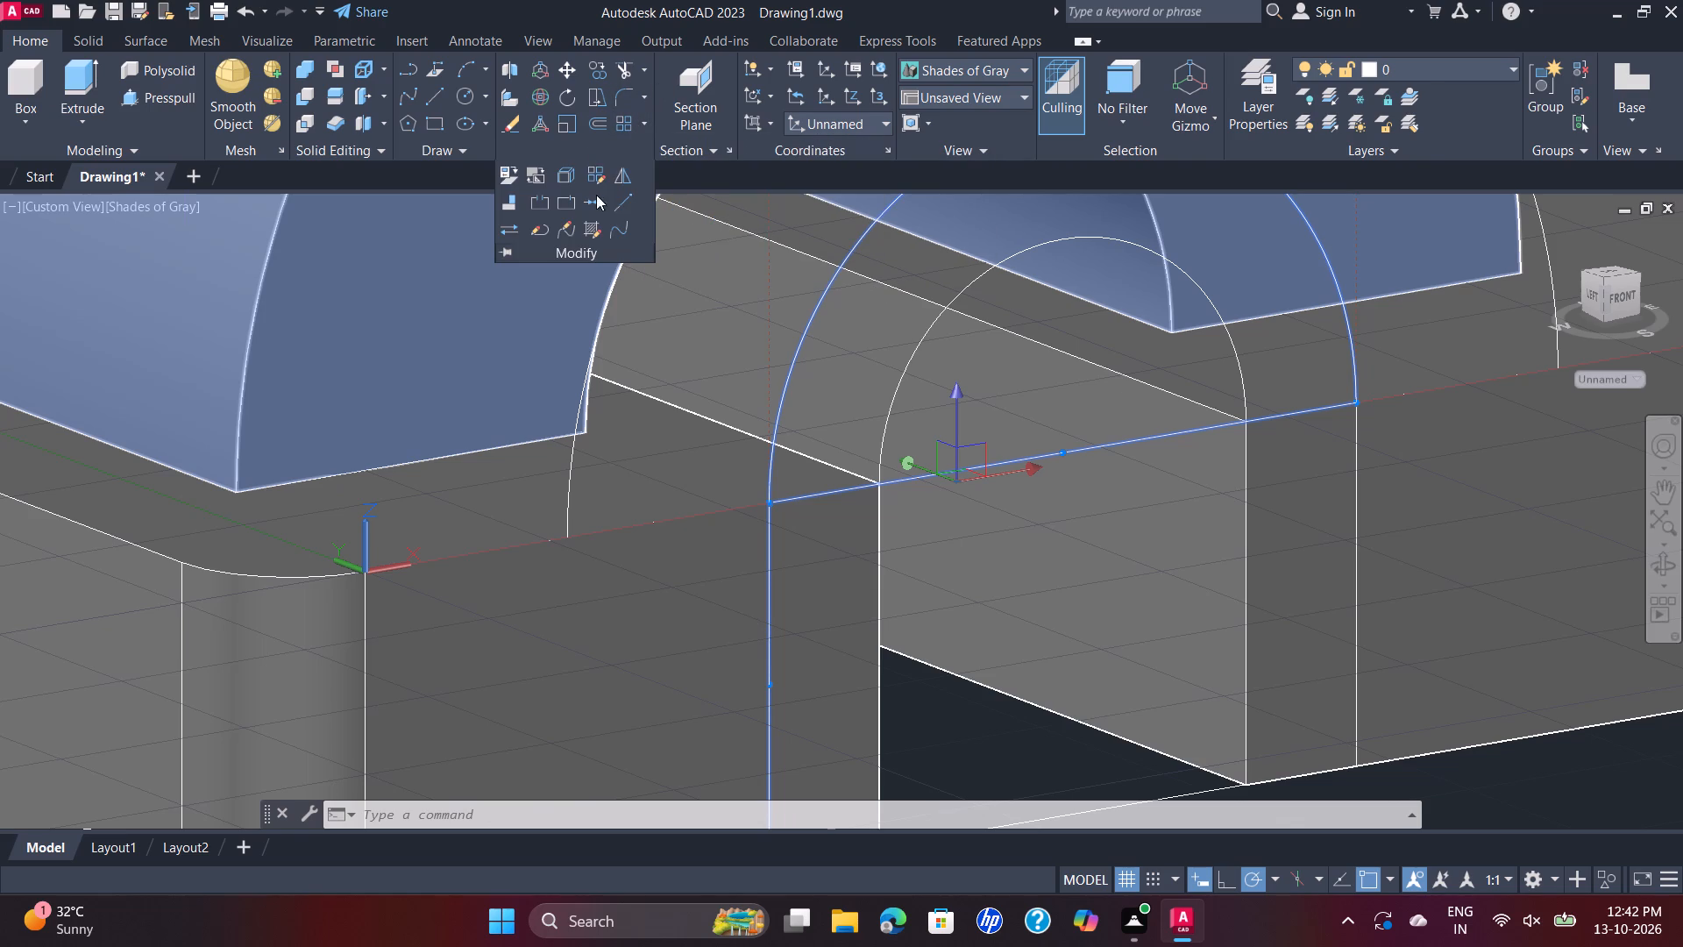
pyautogui.click(565, 175)
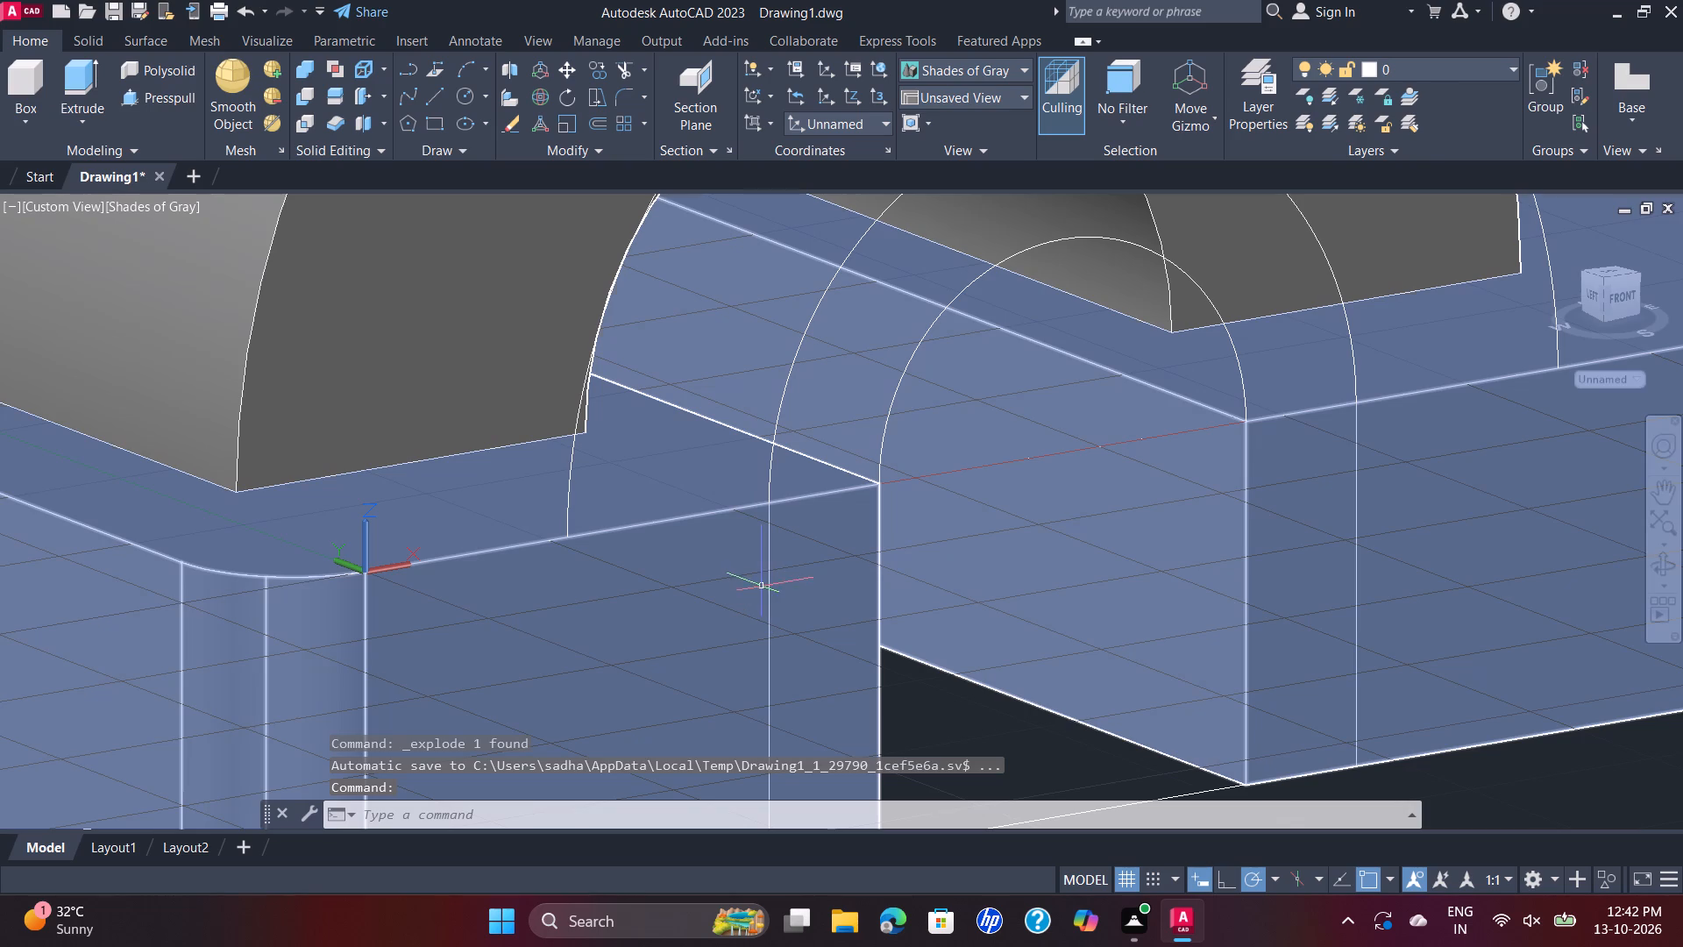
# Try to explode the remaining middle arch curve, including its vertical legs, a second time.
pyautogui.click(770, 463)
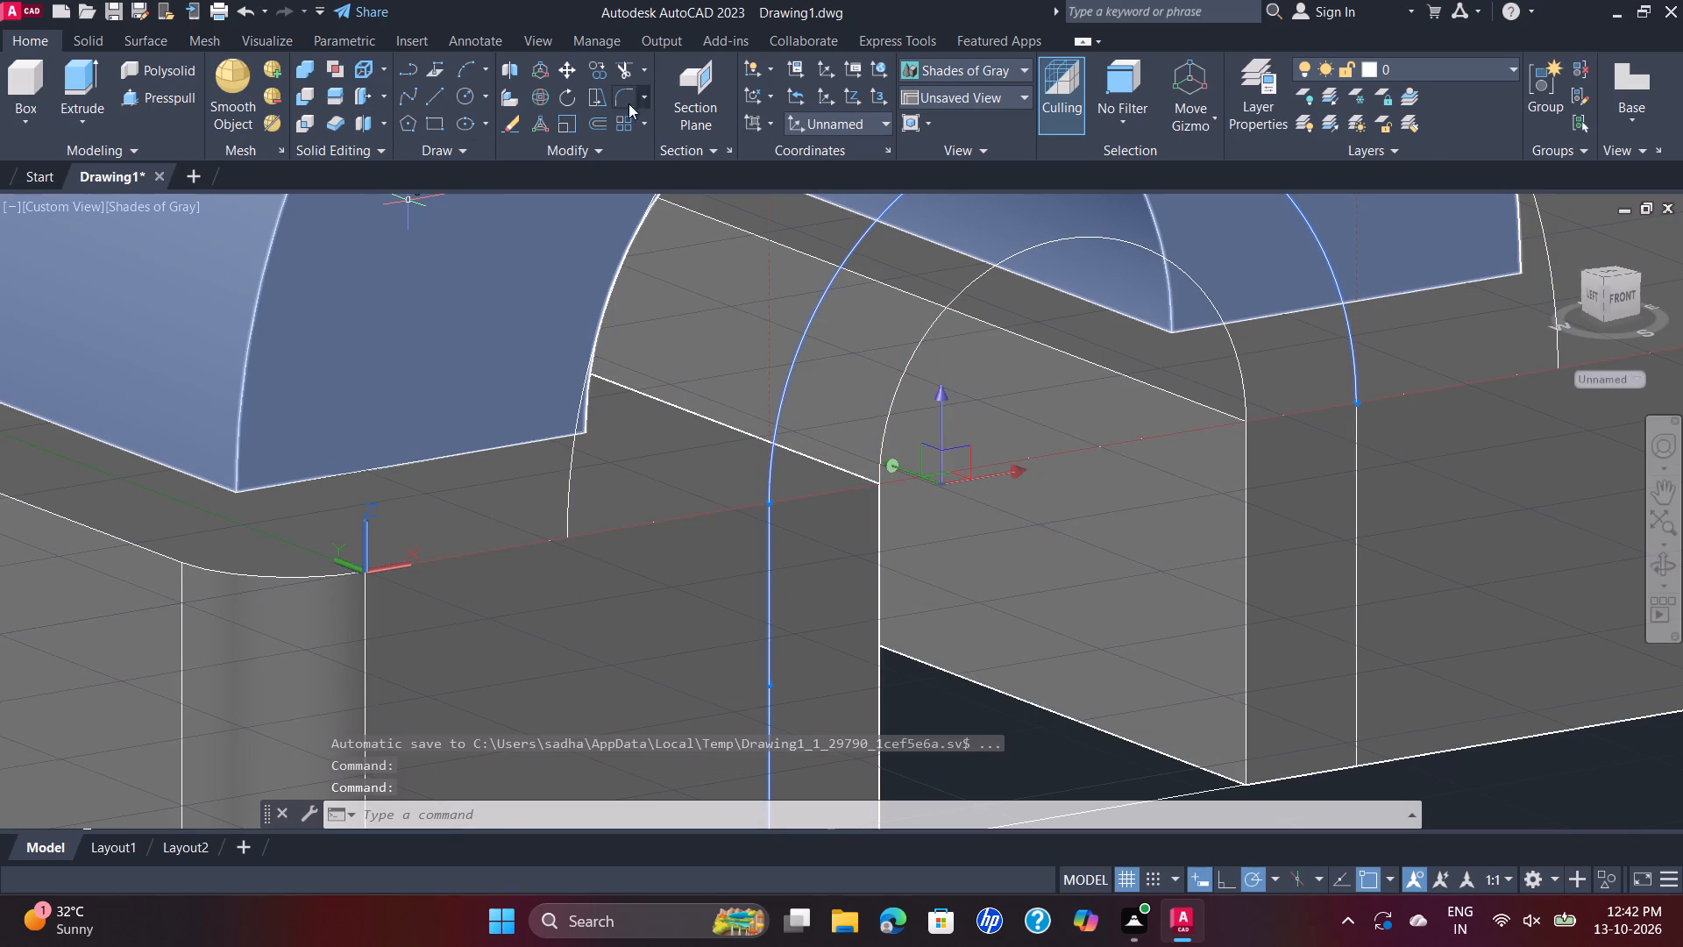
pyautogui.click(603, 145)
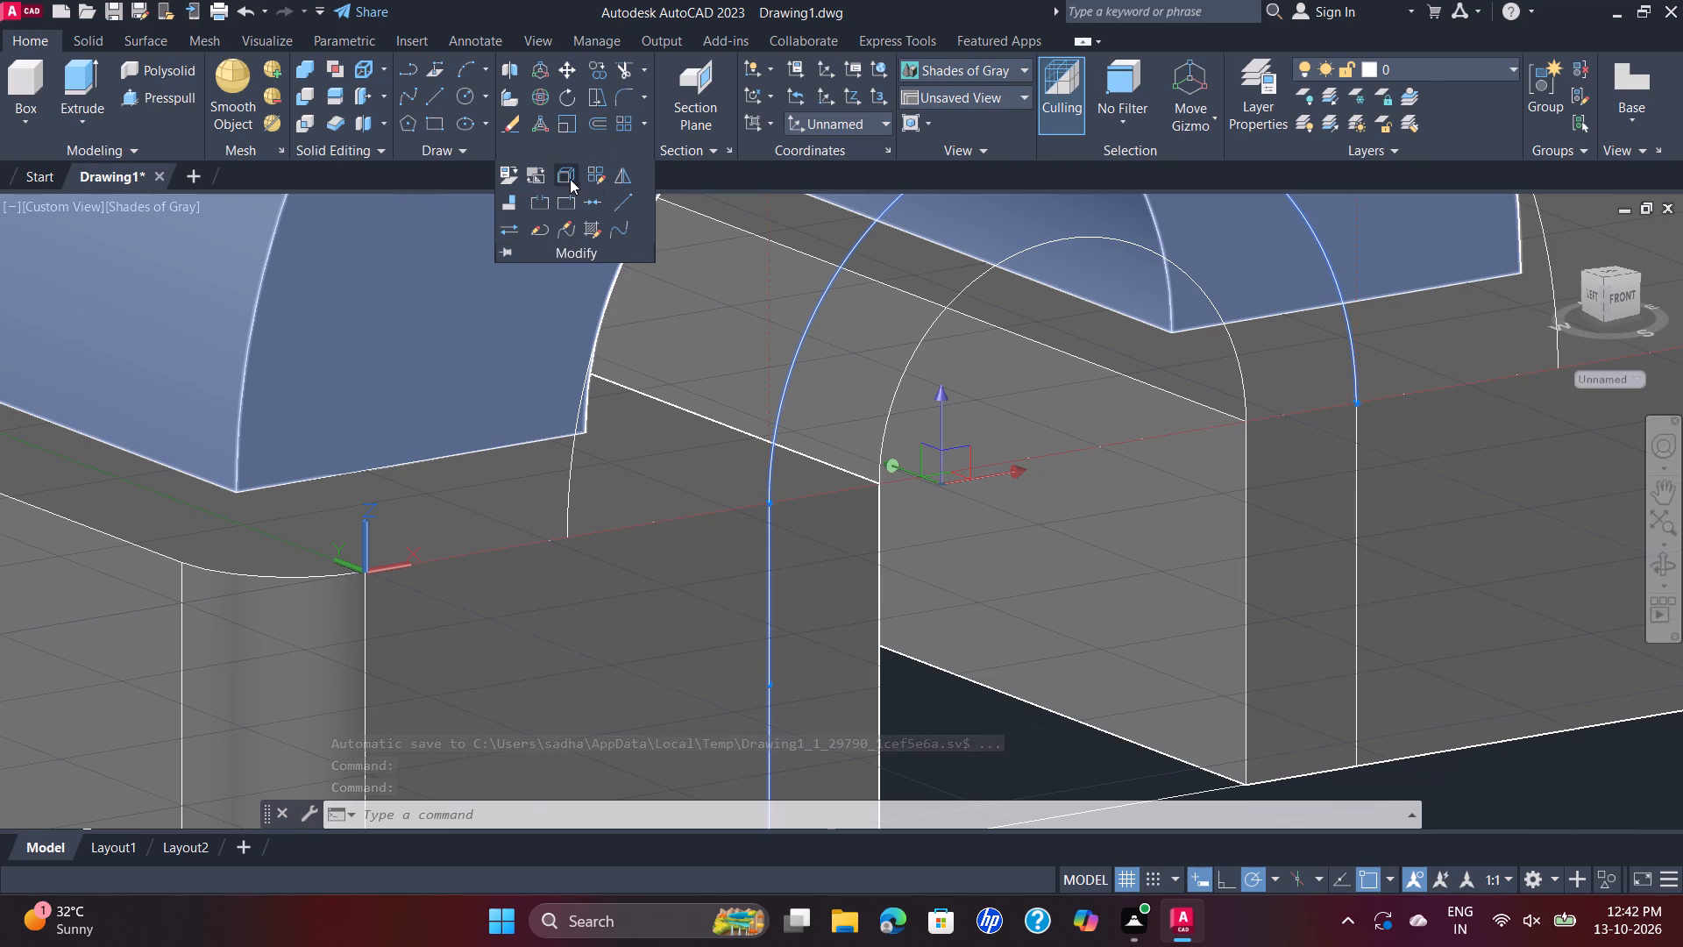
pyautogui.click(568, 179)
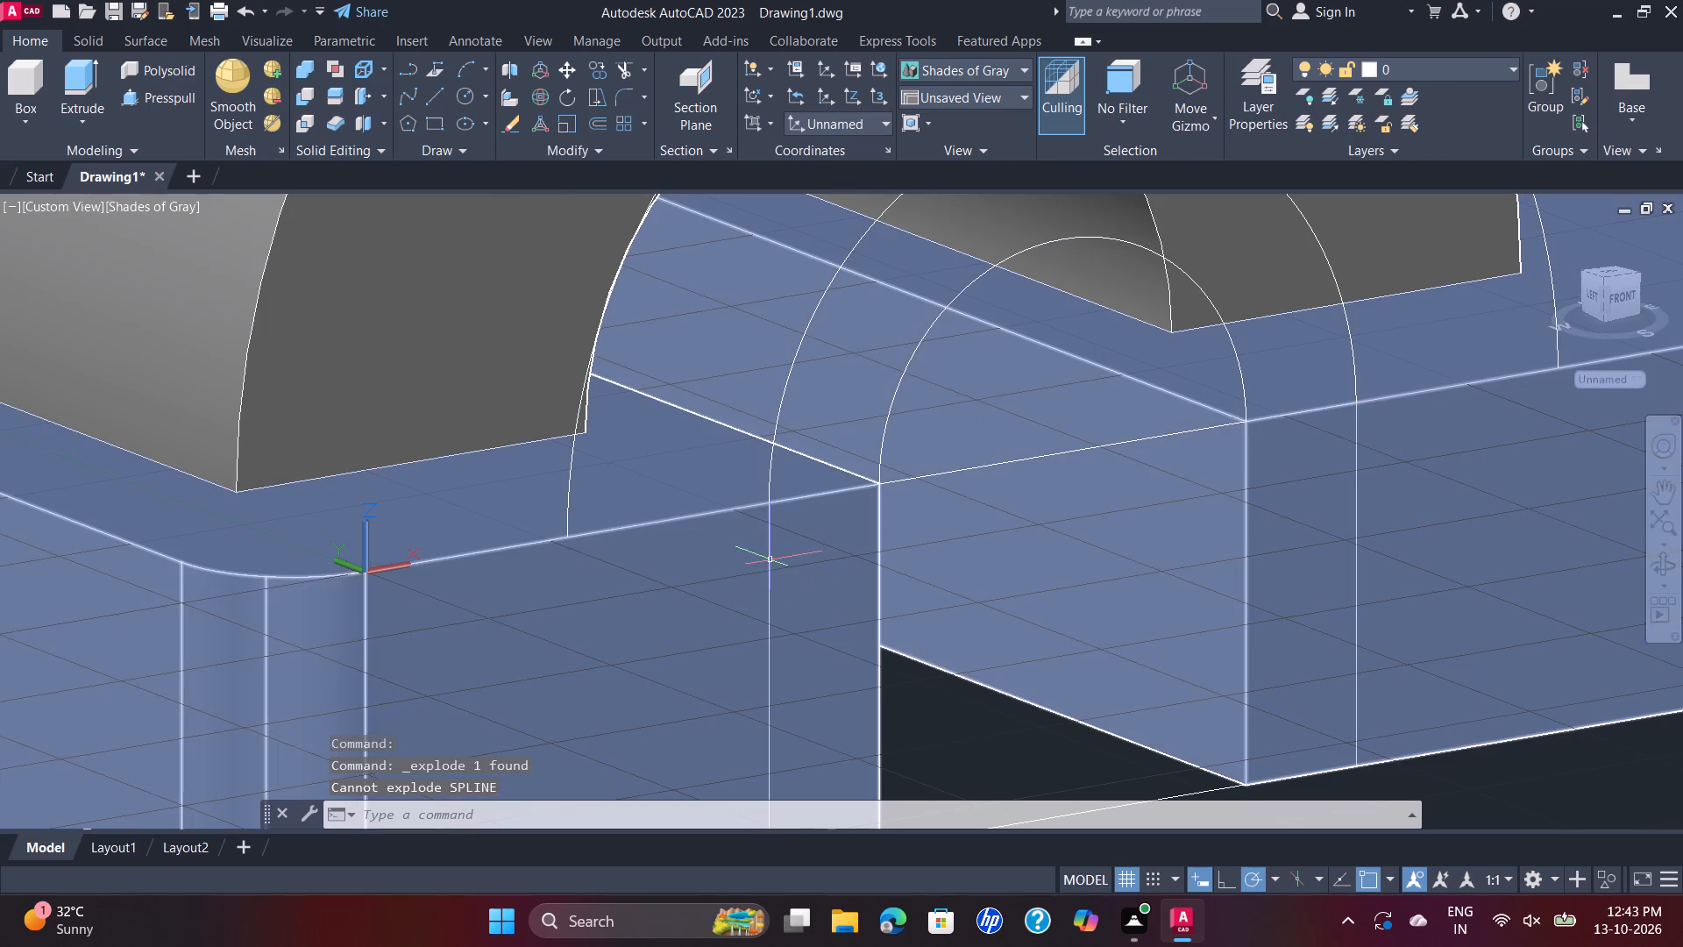
# Examine the middle arch curve where it crosses the base's top front edge and at its lower end on the bottom edge.
pyautogui.scroll(2, 771, 544)
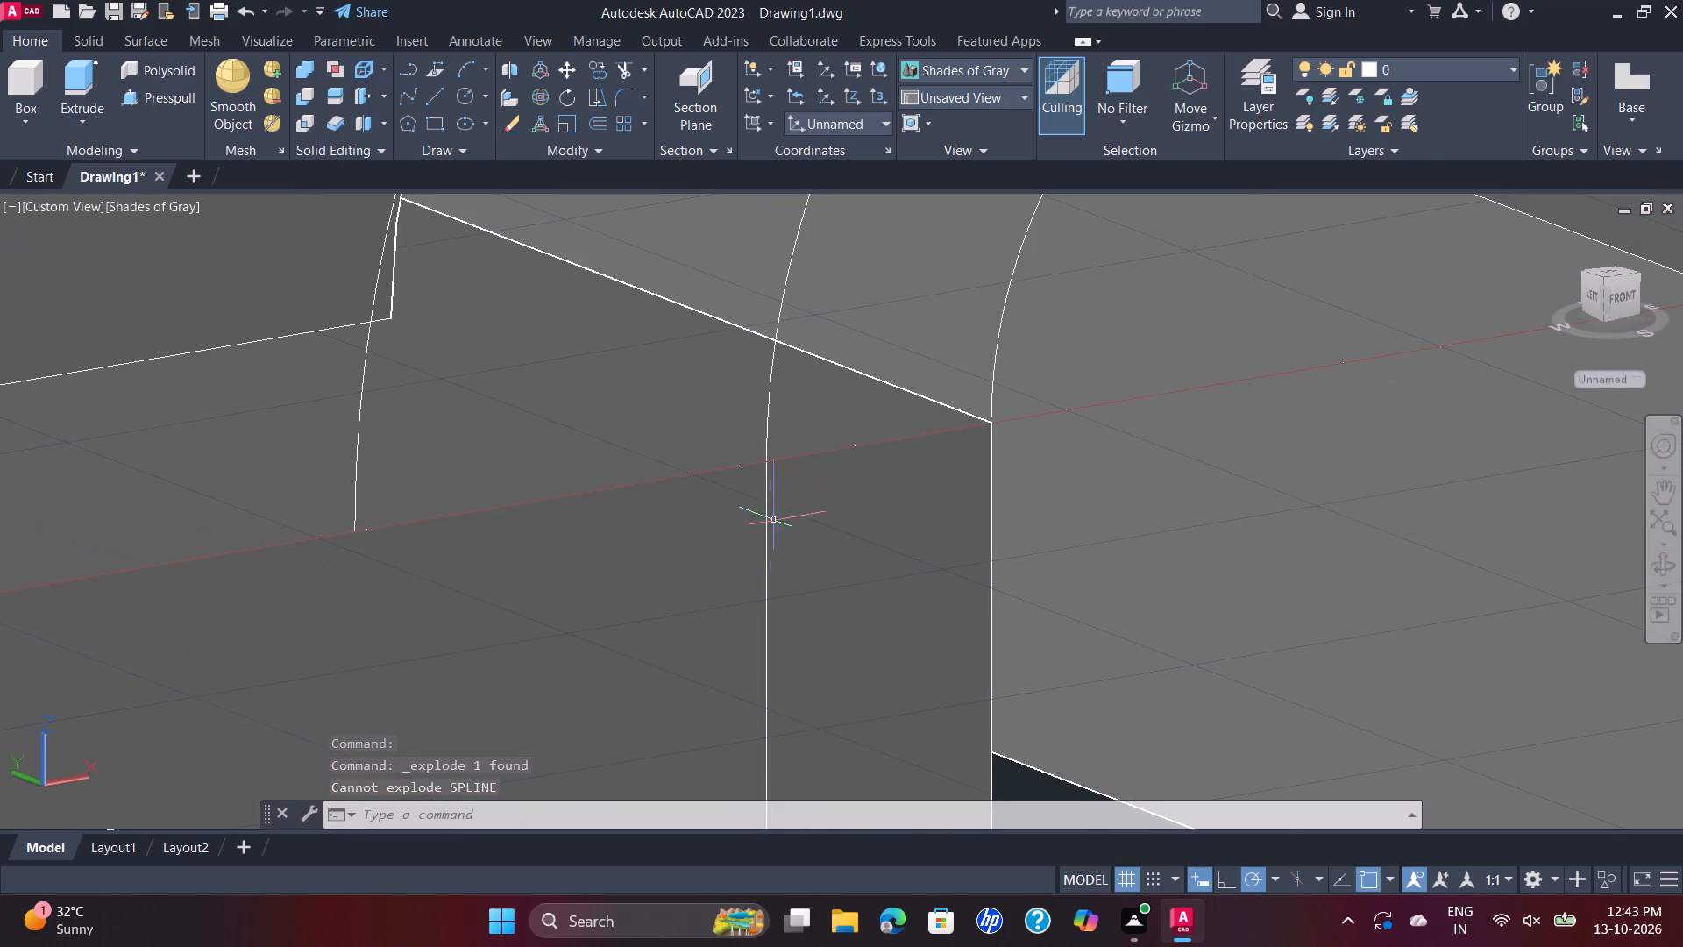
pyautogui.click(770, 416)
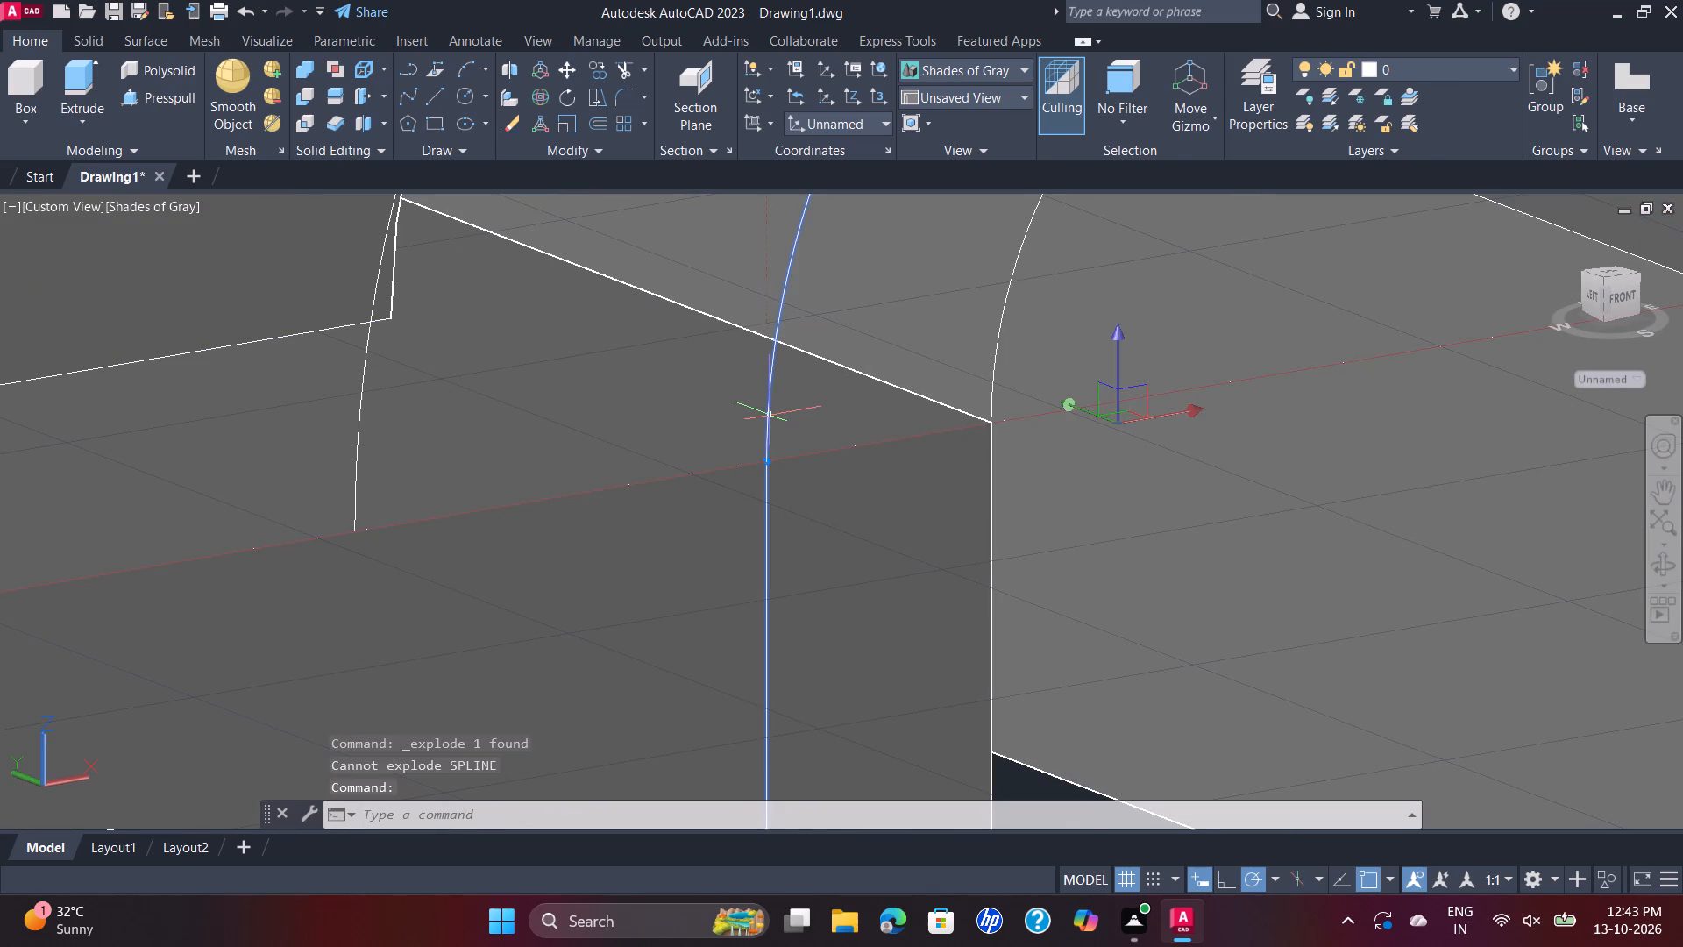
pyautogui.scroll(-3, 798, 413)
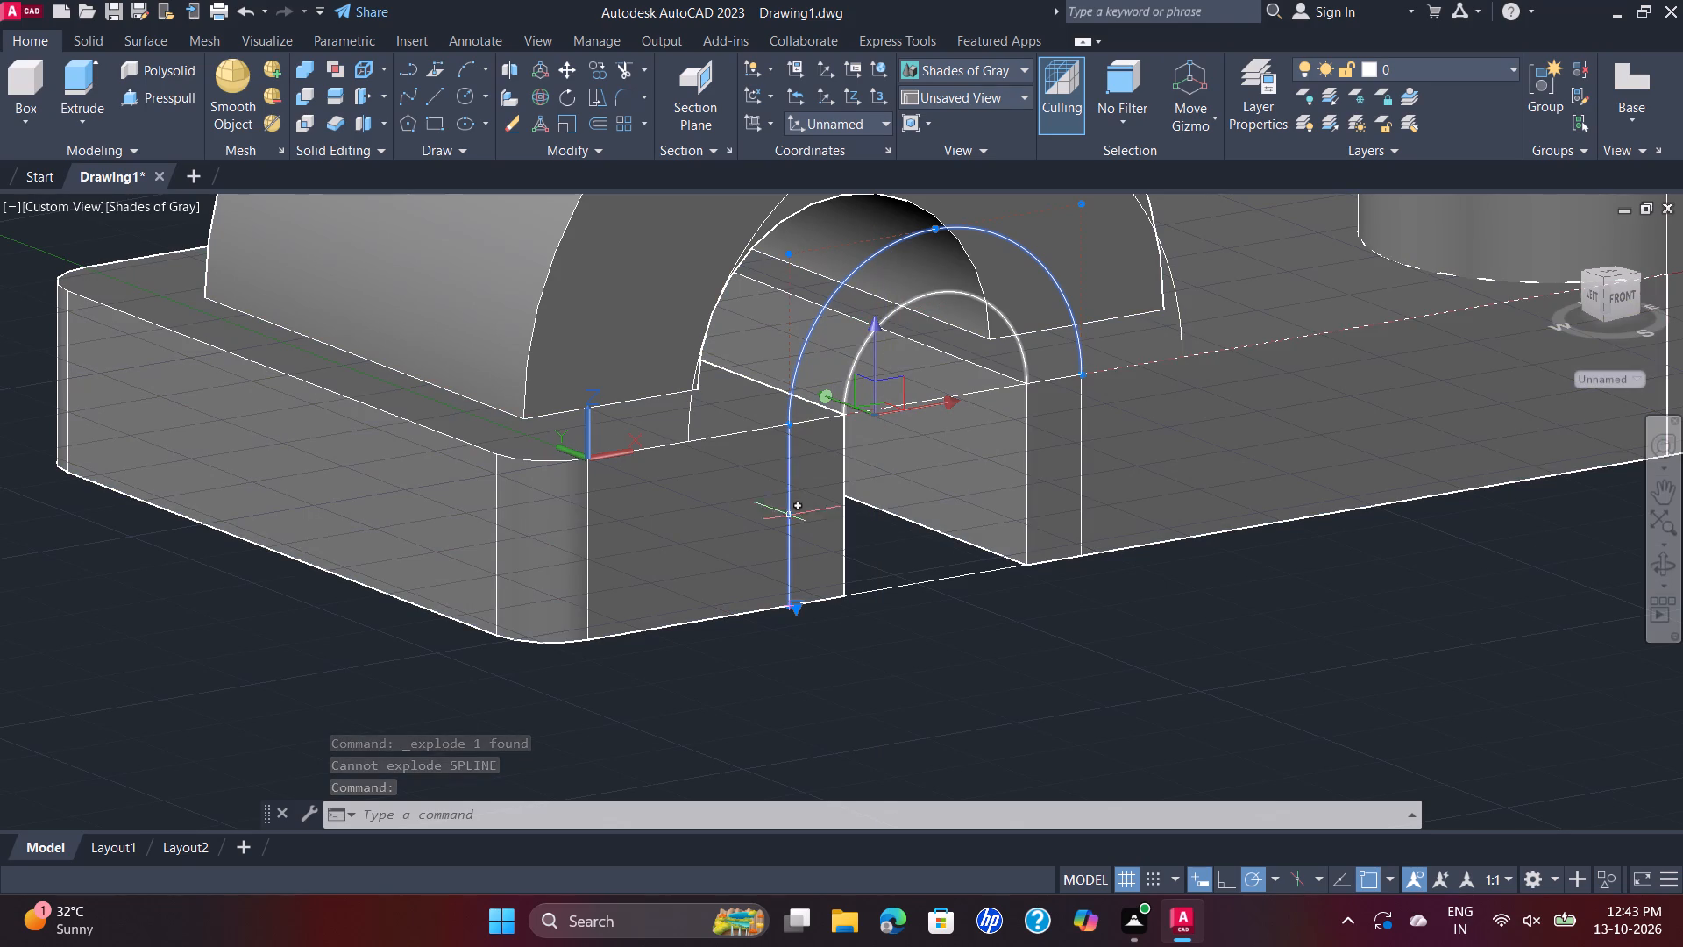
pyautogui.scroll(5, 790, 614)
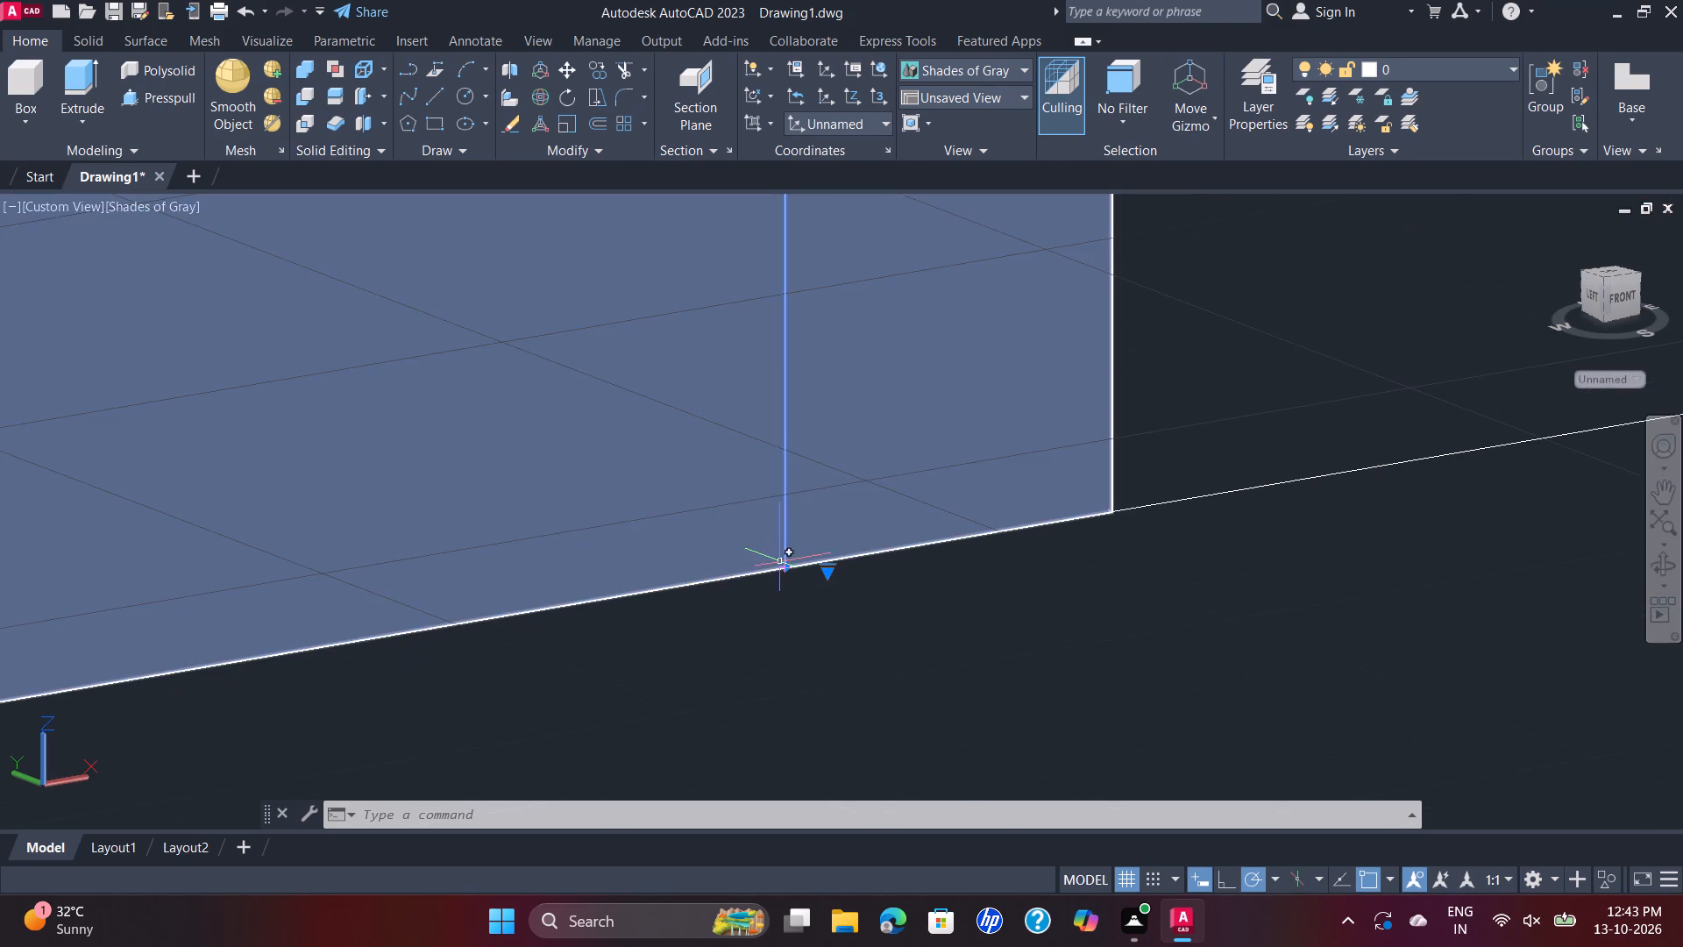
pyautogui.scroll(2, 780, 564)
pyautogui.scroll(-5, 817, 611)
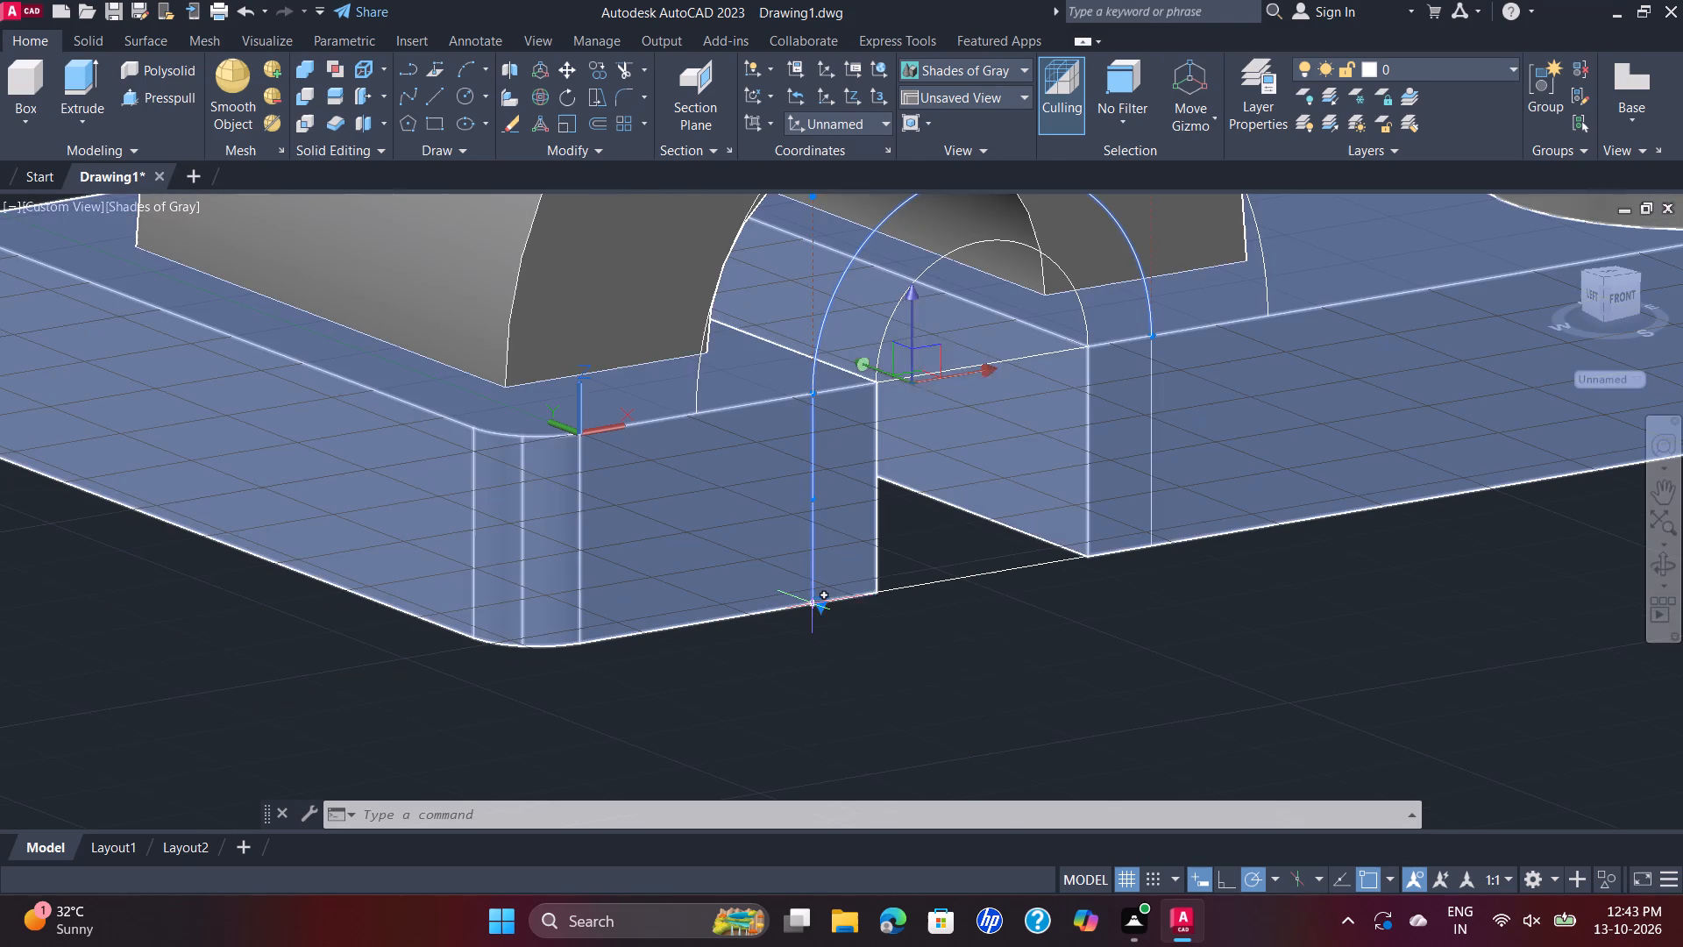
pyautogui.press('`')
pyautogui.press('Escape')
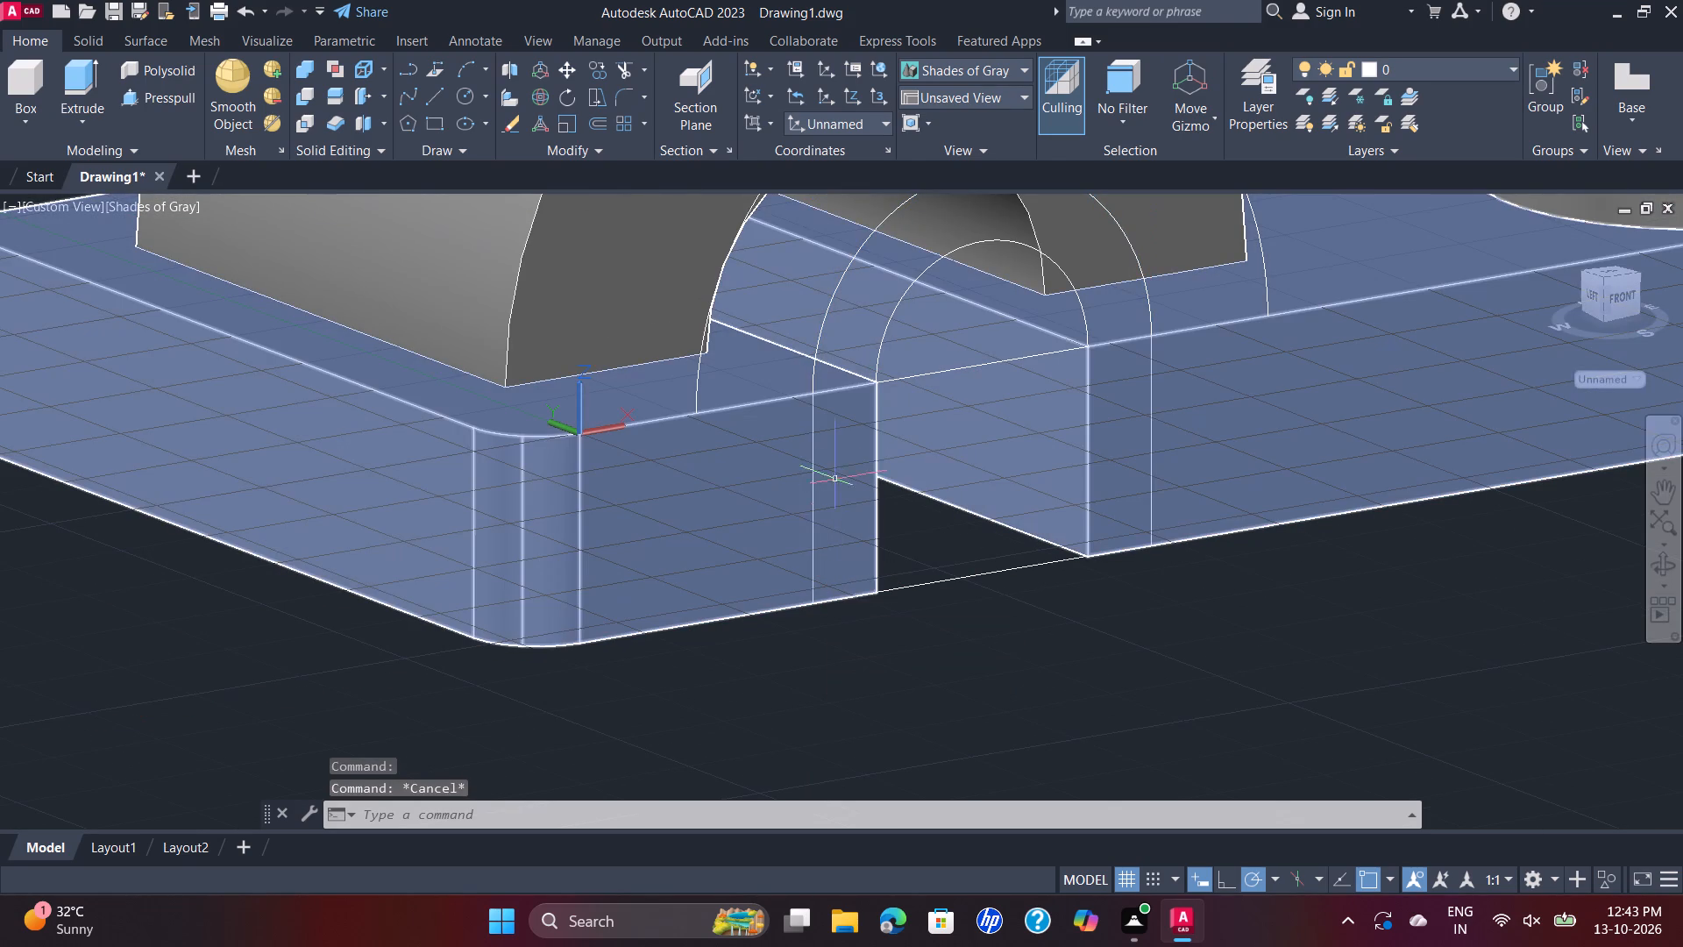
pyautogui.scroll(5, 820, 409)
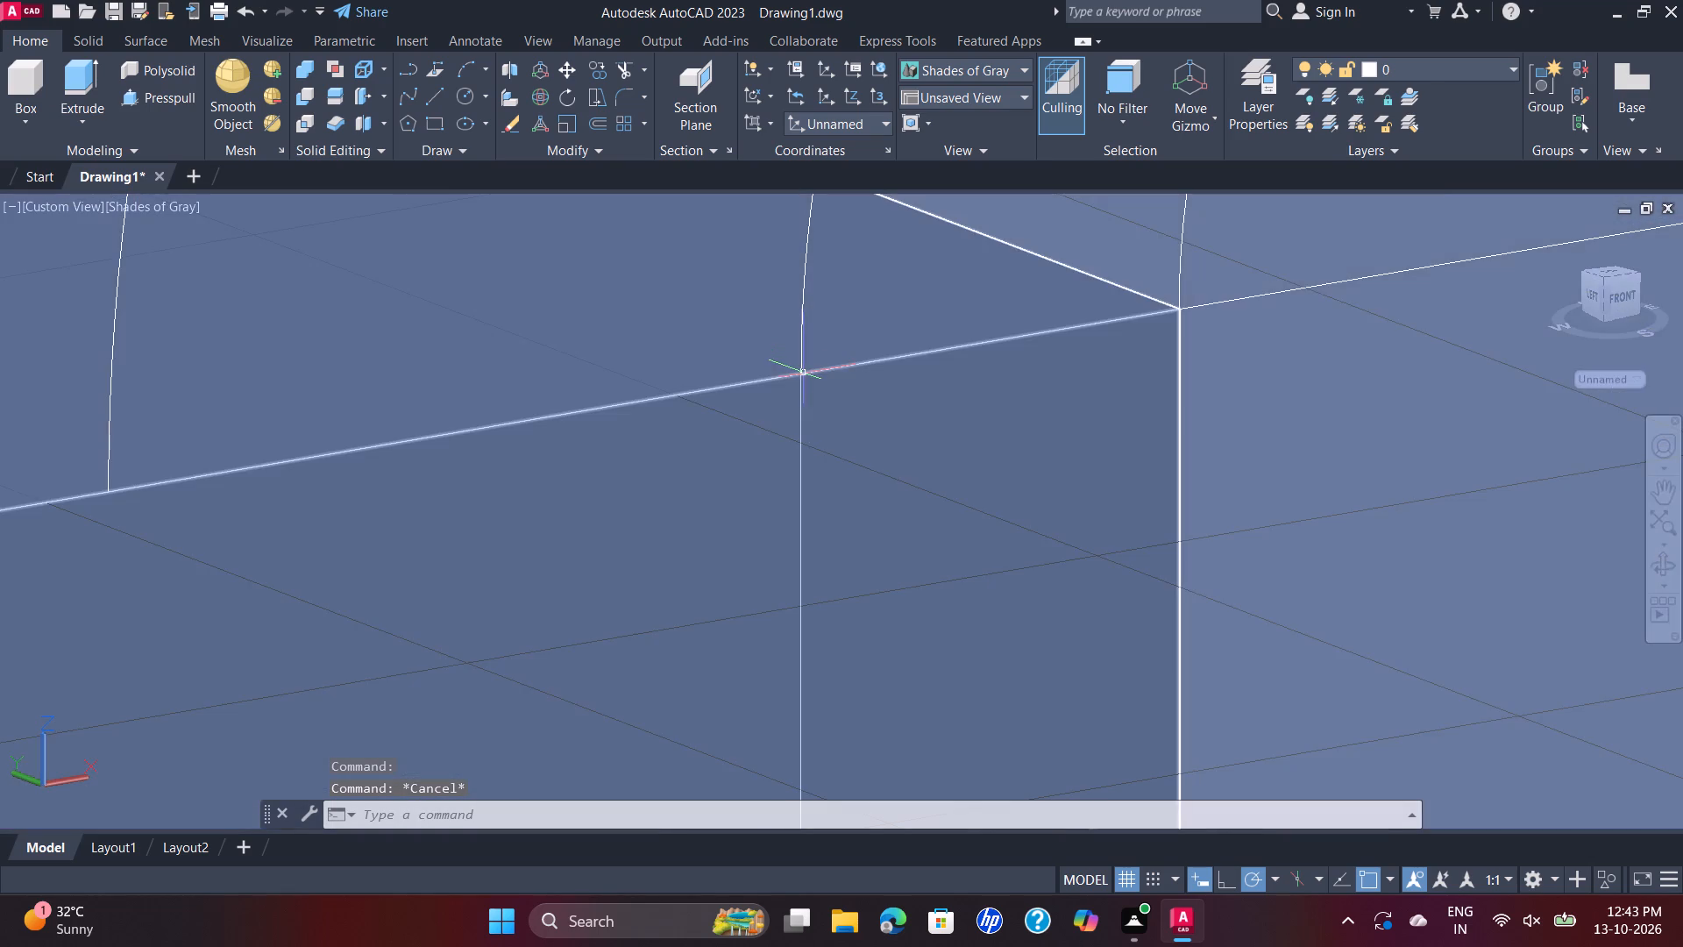
pyautogui.scroll(3, 801, 373)
pyautogui.press('Escape')
pyautogui.scroll(-4, 587, 189)
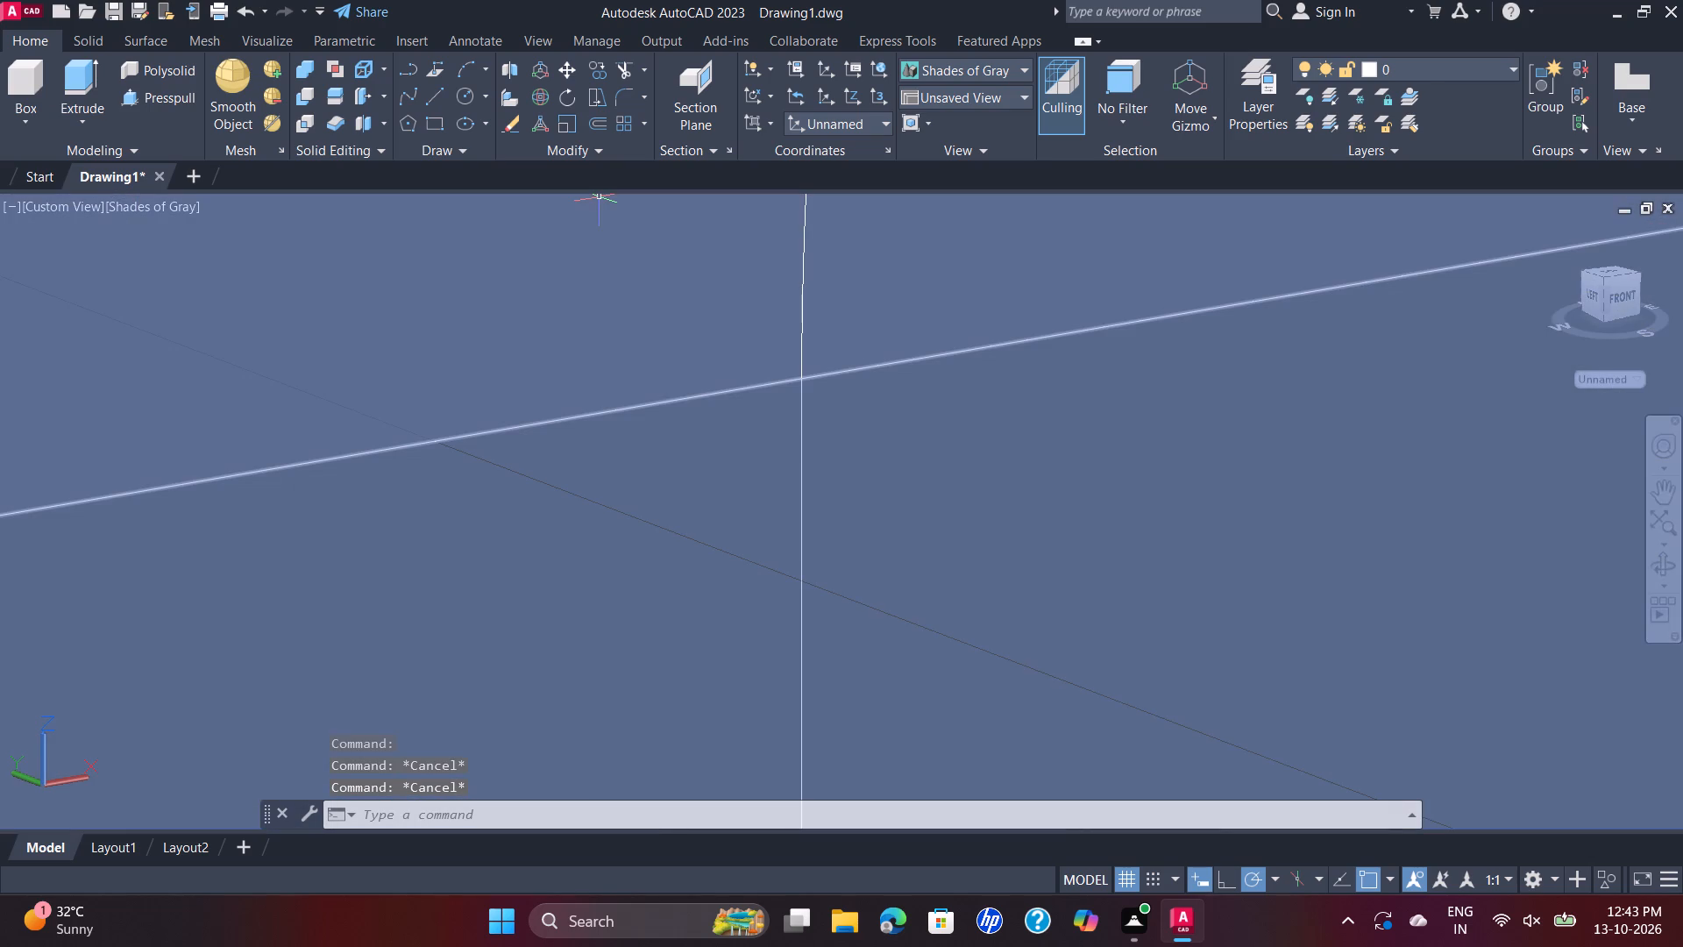
pyautogui.scroll(-10, 587, 189)
pyautogui.scroll(1, 1175, 794)
pyautogui.press('Escape')
pyautogui.scroll(-3, 1167, 730)
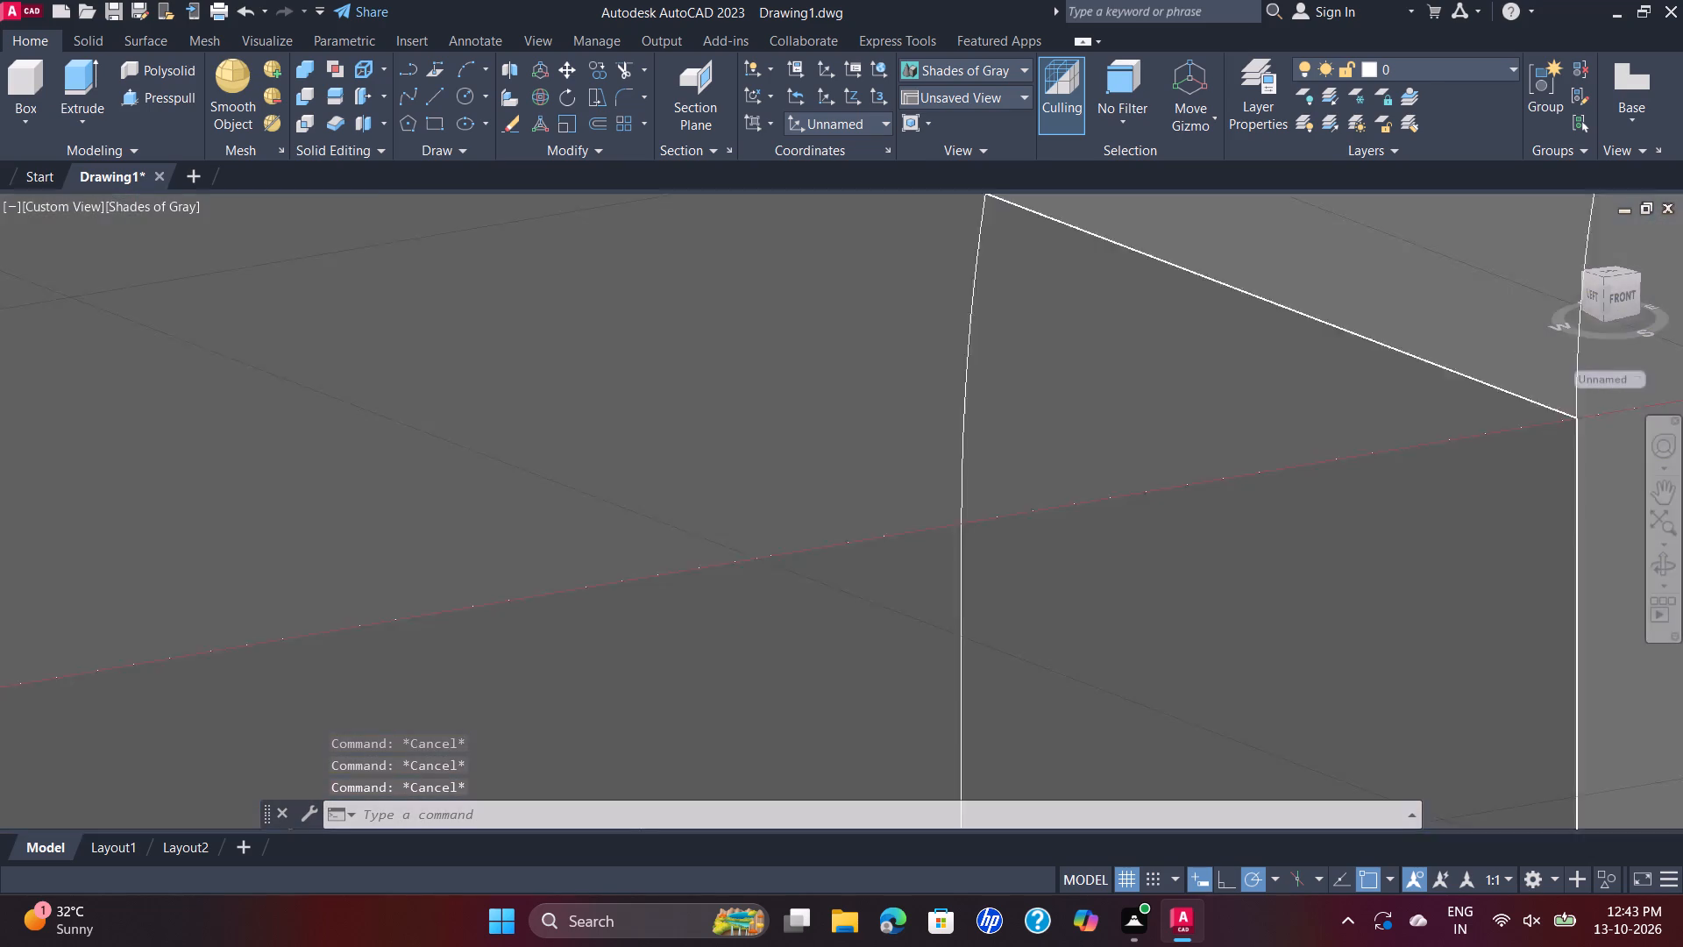
pyautogui.scroll(-4, 1147, 695)
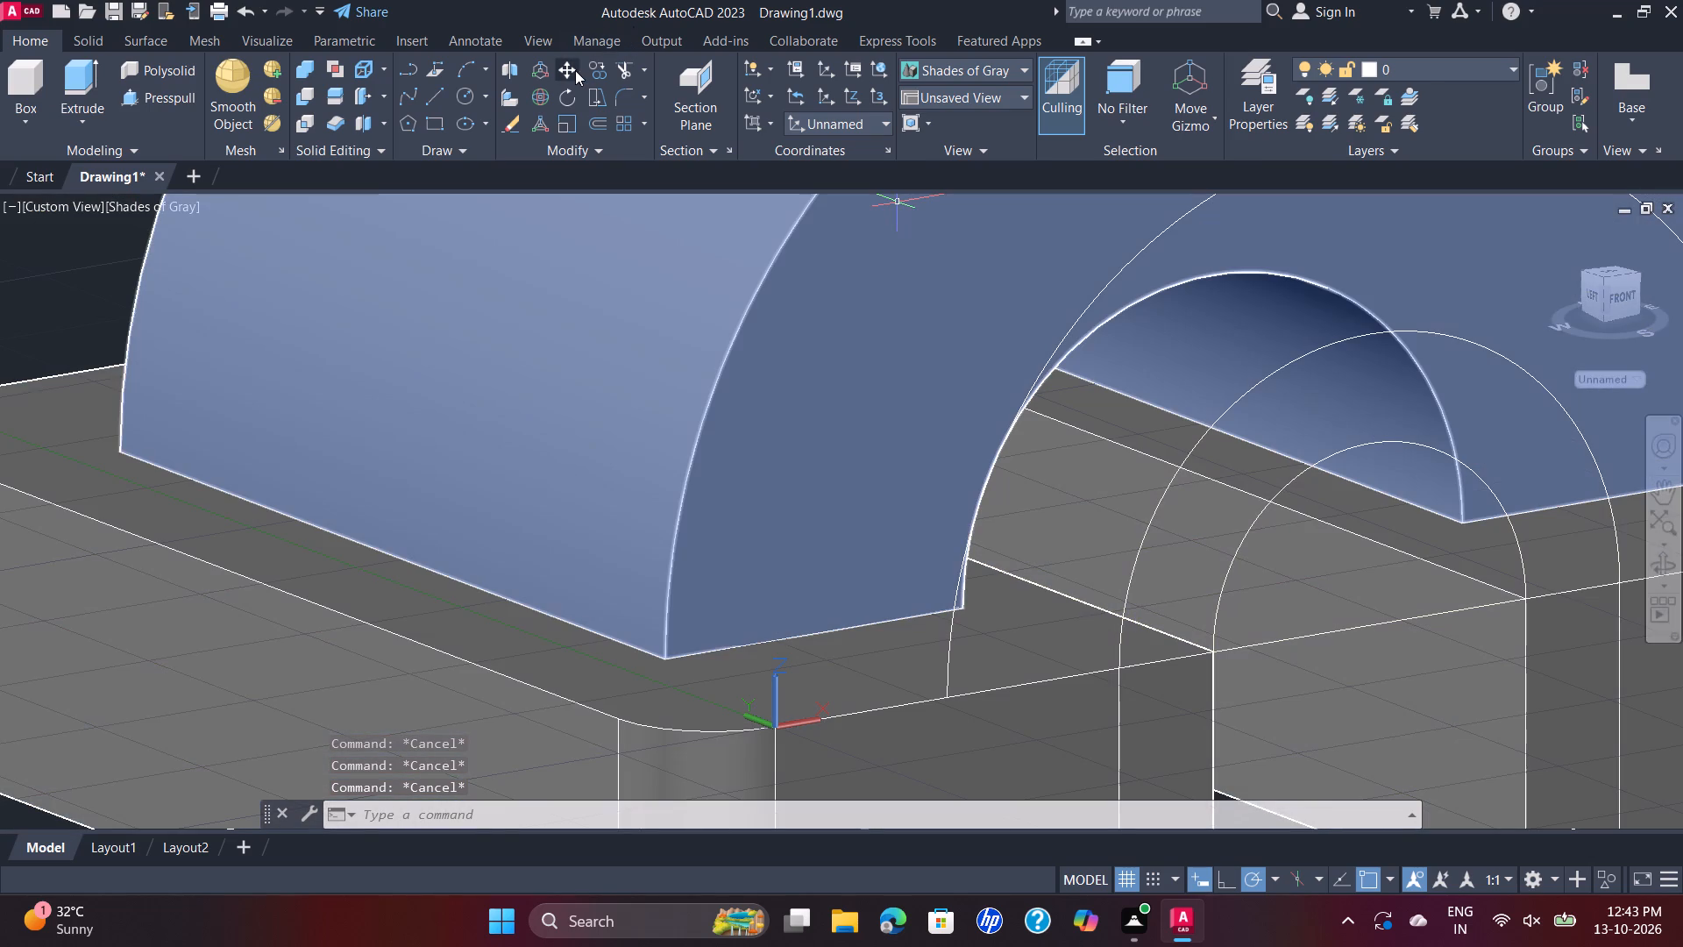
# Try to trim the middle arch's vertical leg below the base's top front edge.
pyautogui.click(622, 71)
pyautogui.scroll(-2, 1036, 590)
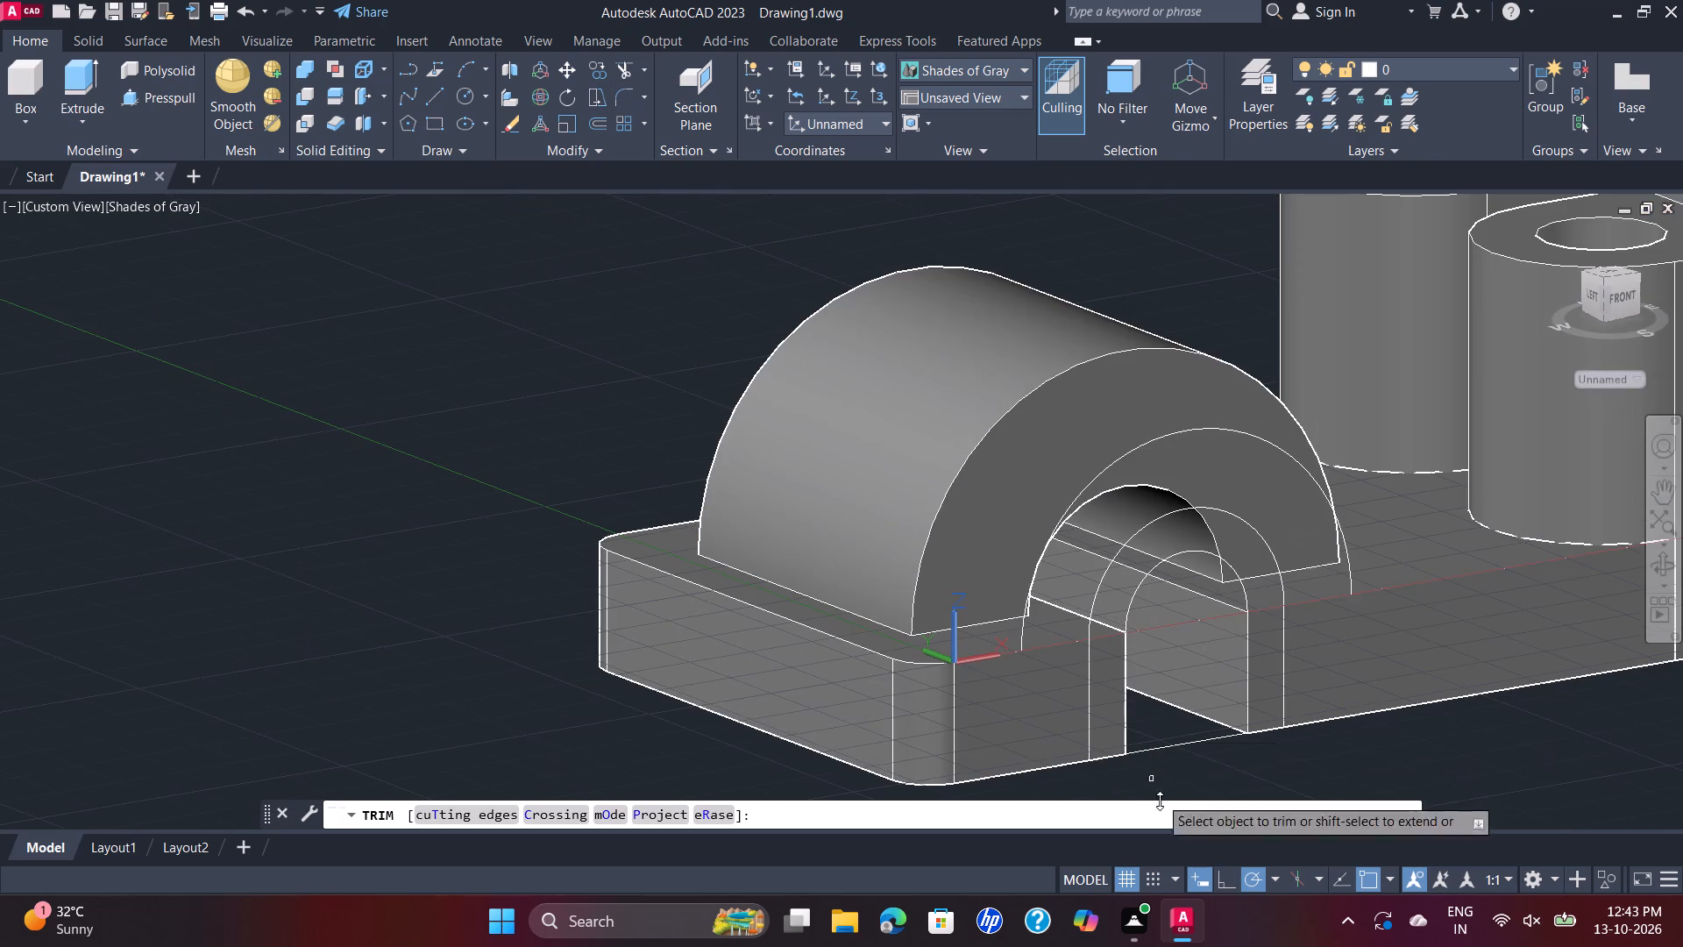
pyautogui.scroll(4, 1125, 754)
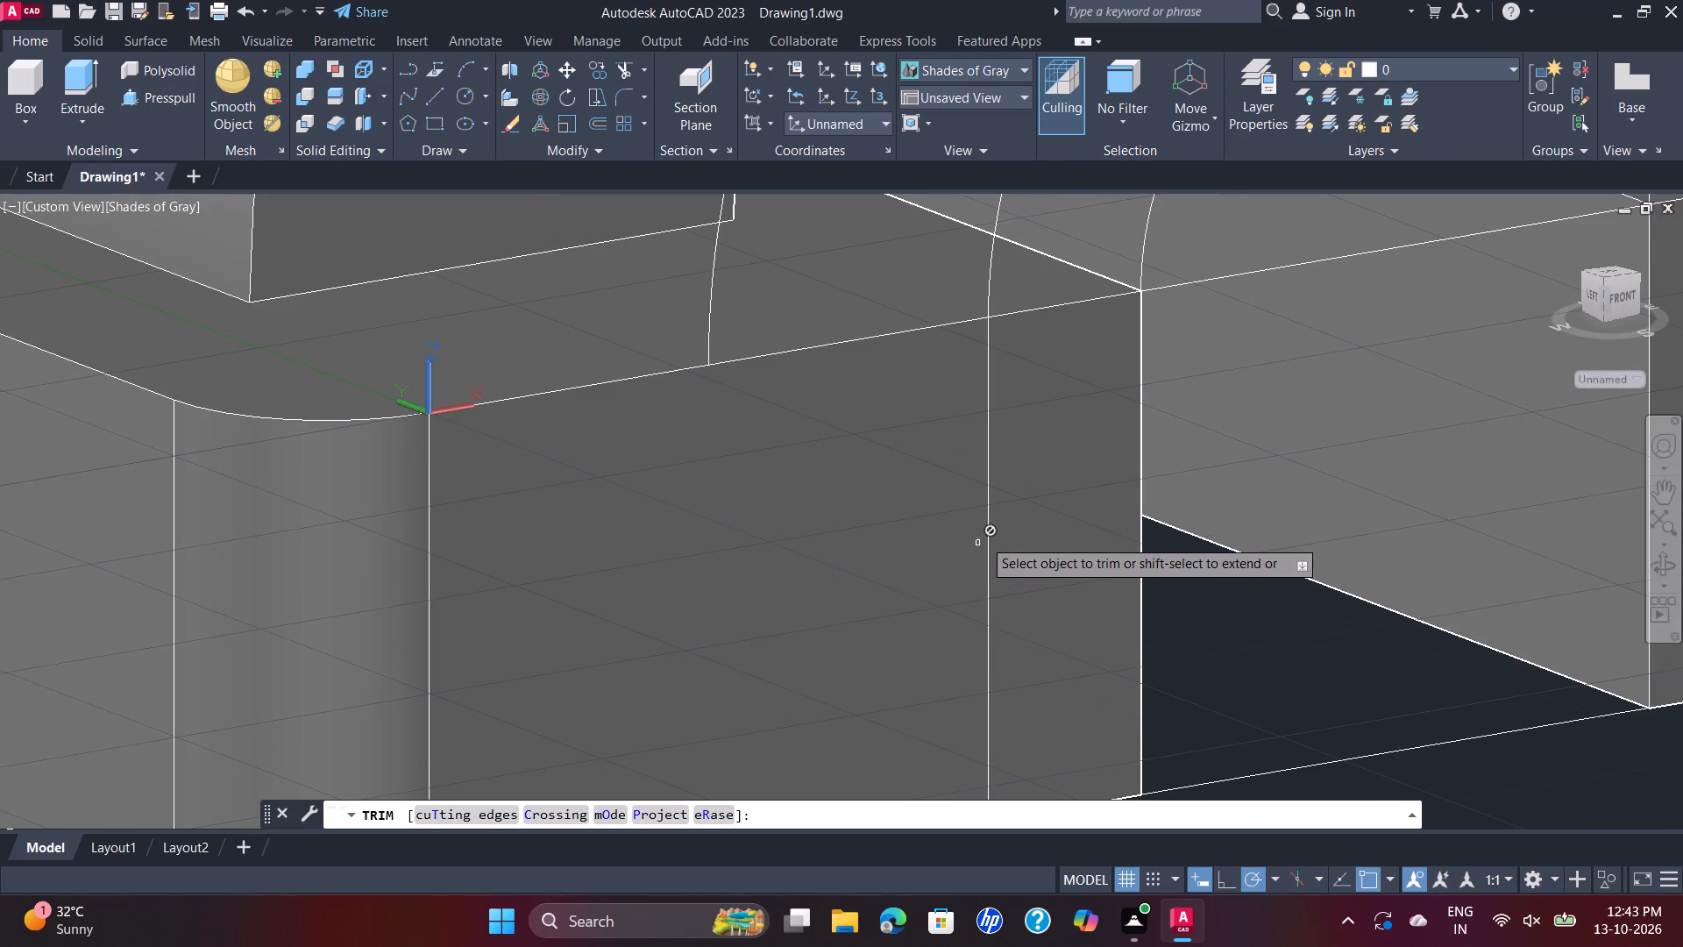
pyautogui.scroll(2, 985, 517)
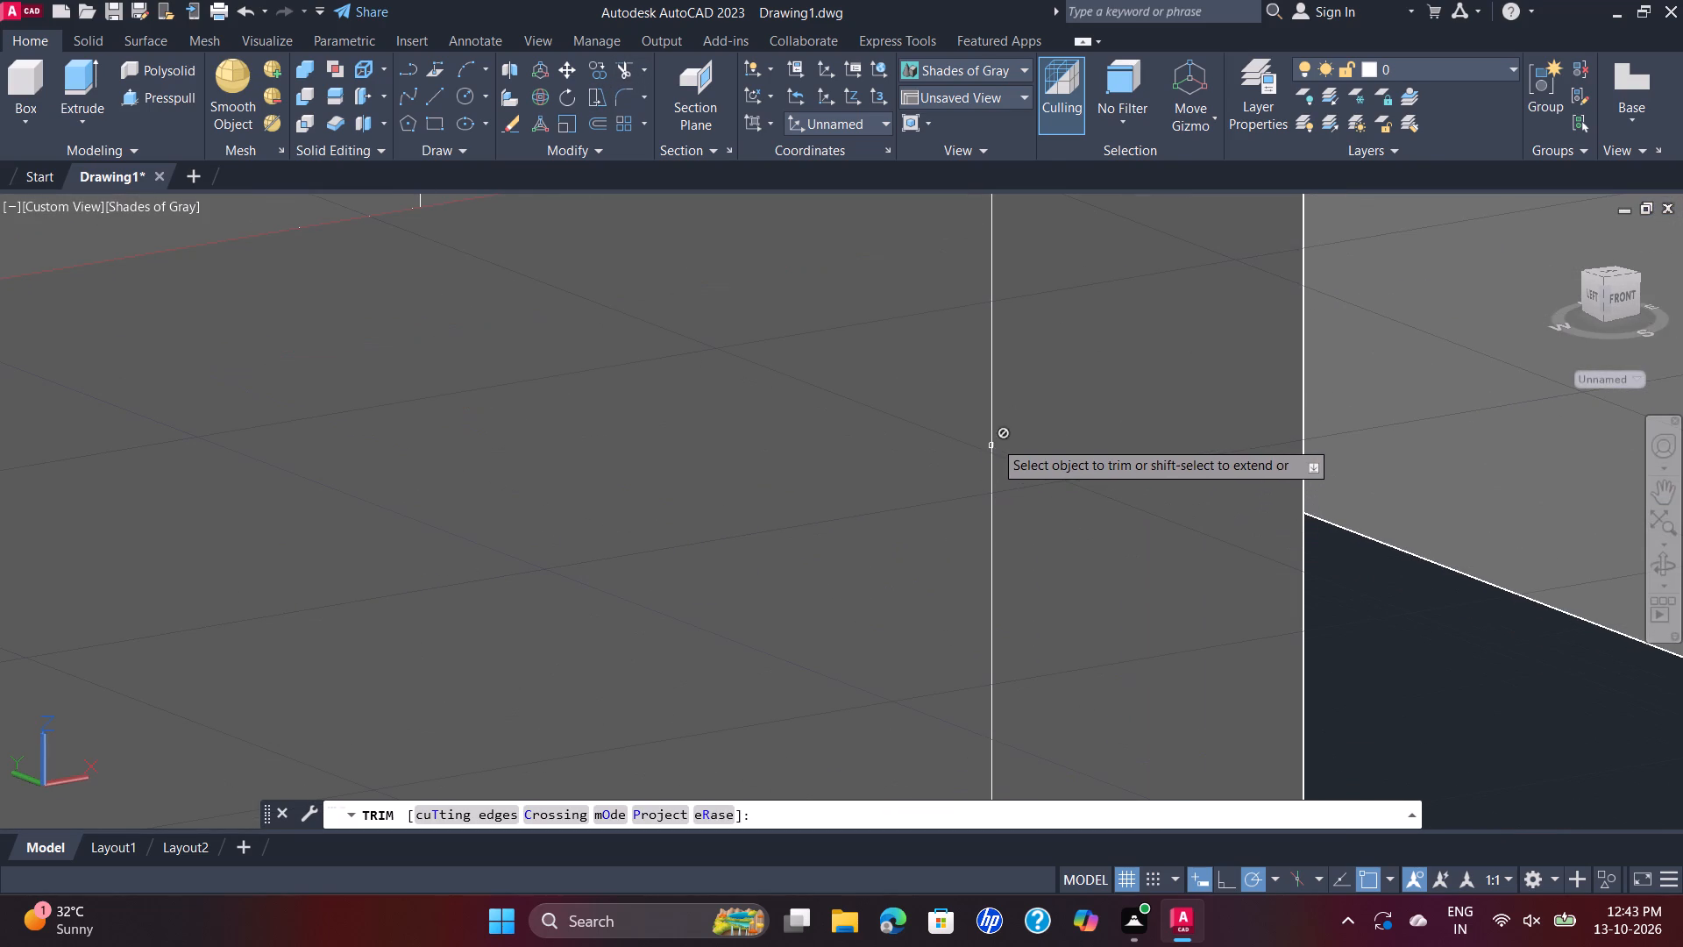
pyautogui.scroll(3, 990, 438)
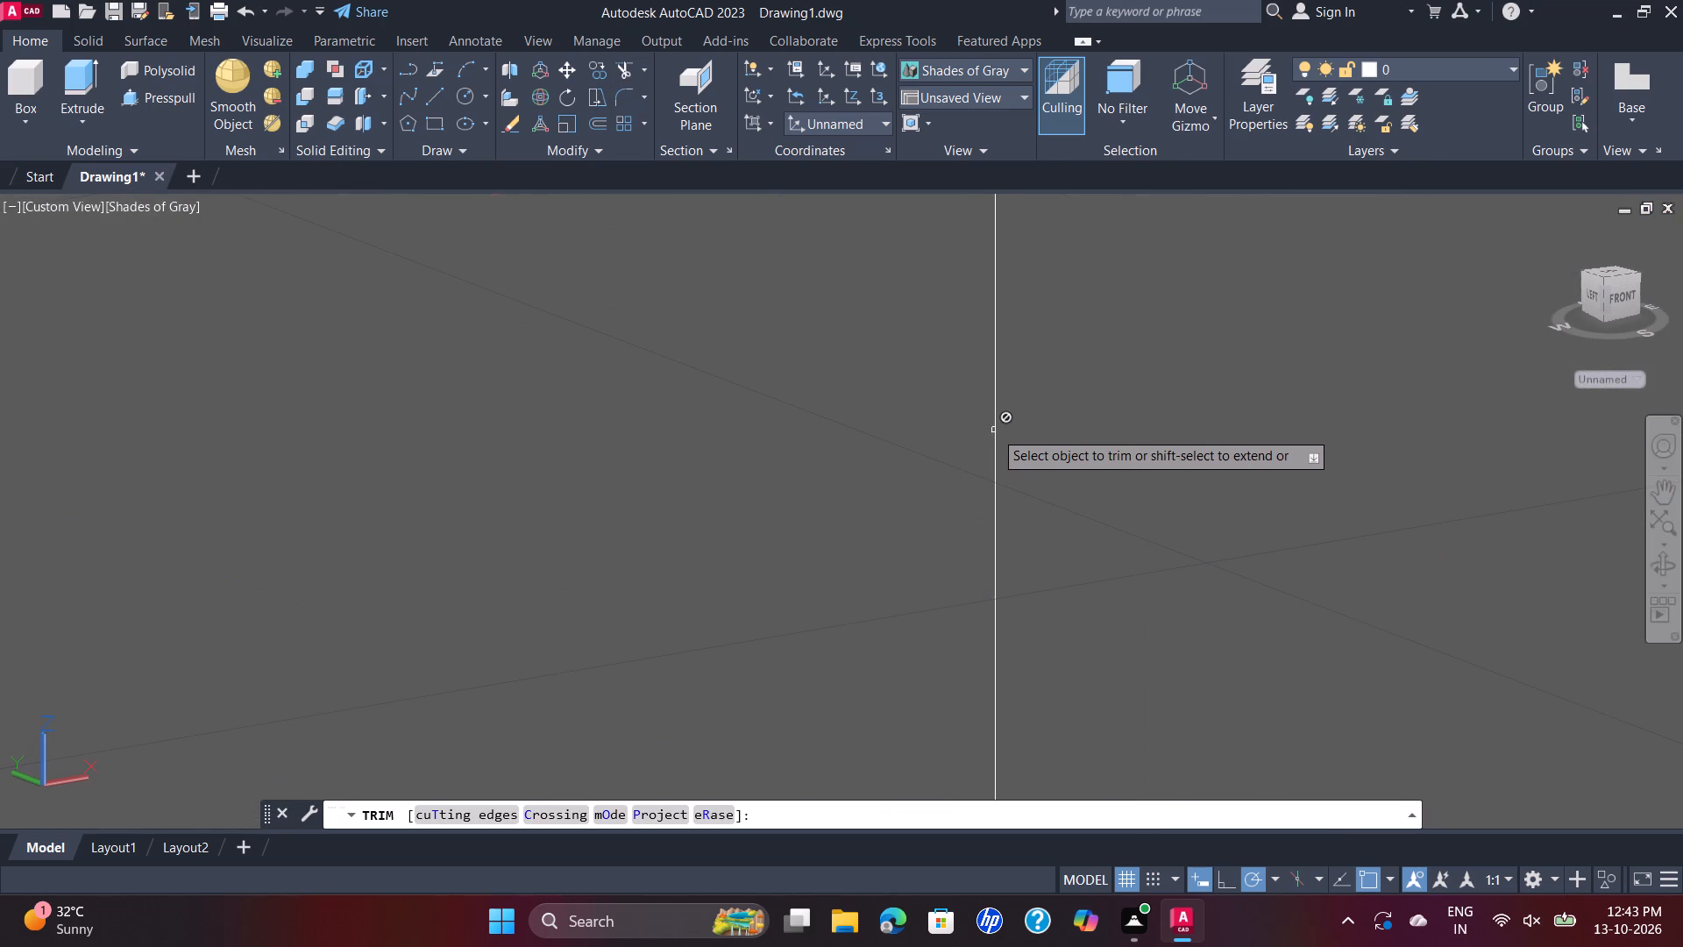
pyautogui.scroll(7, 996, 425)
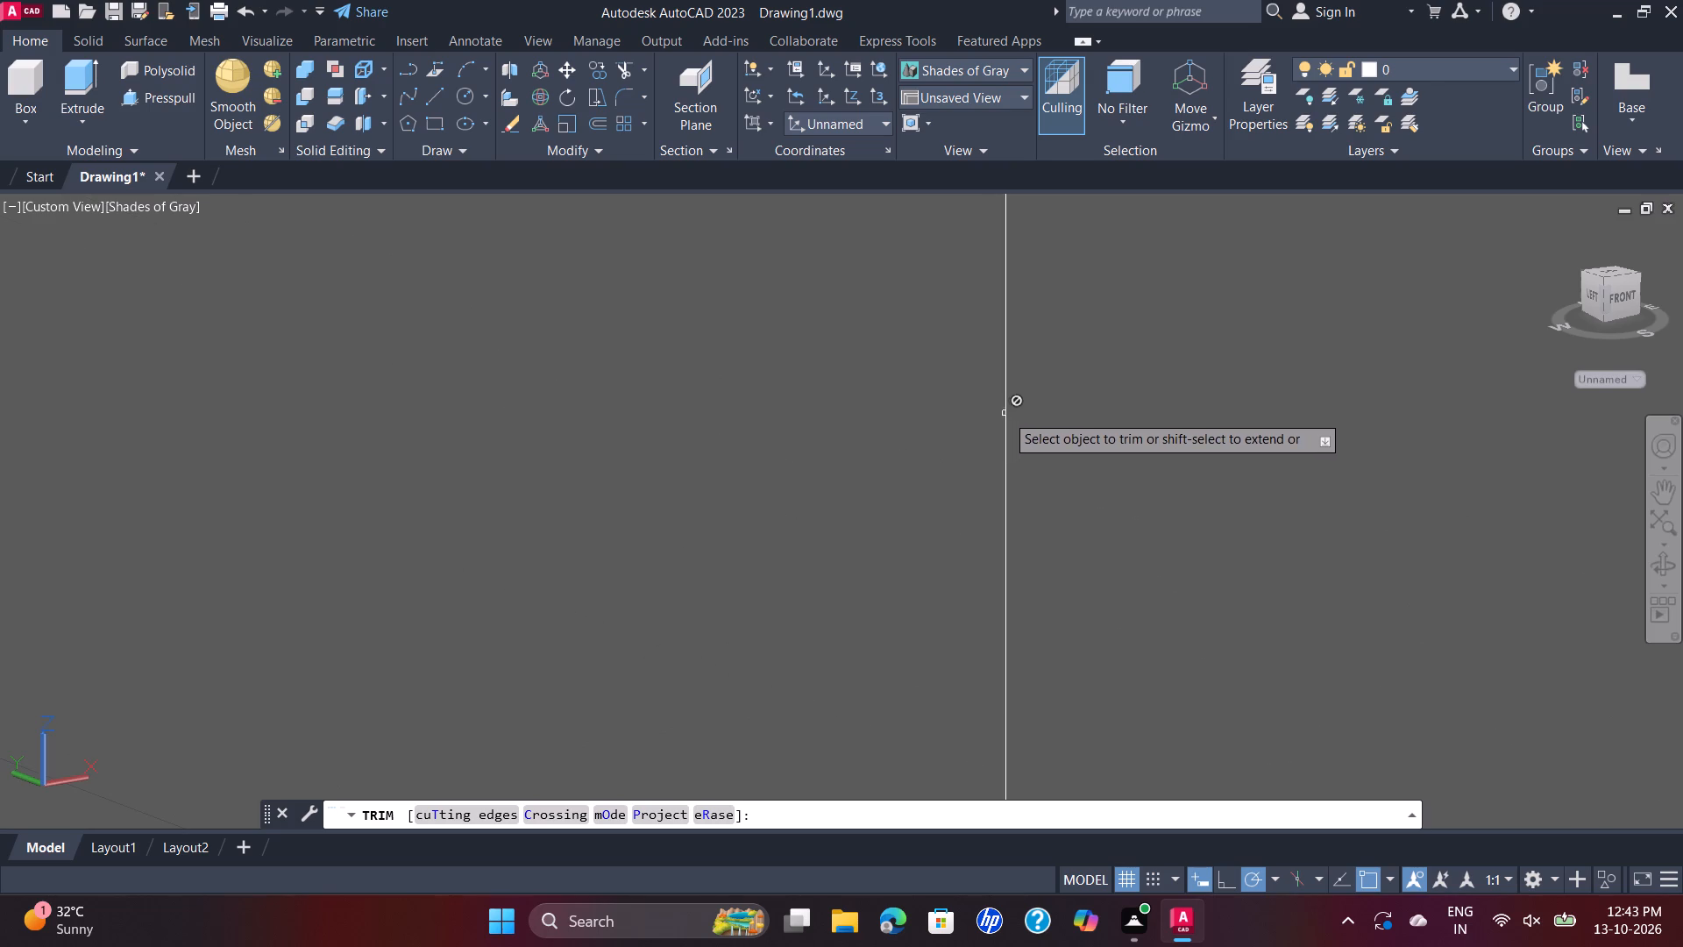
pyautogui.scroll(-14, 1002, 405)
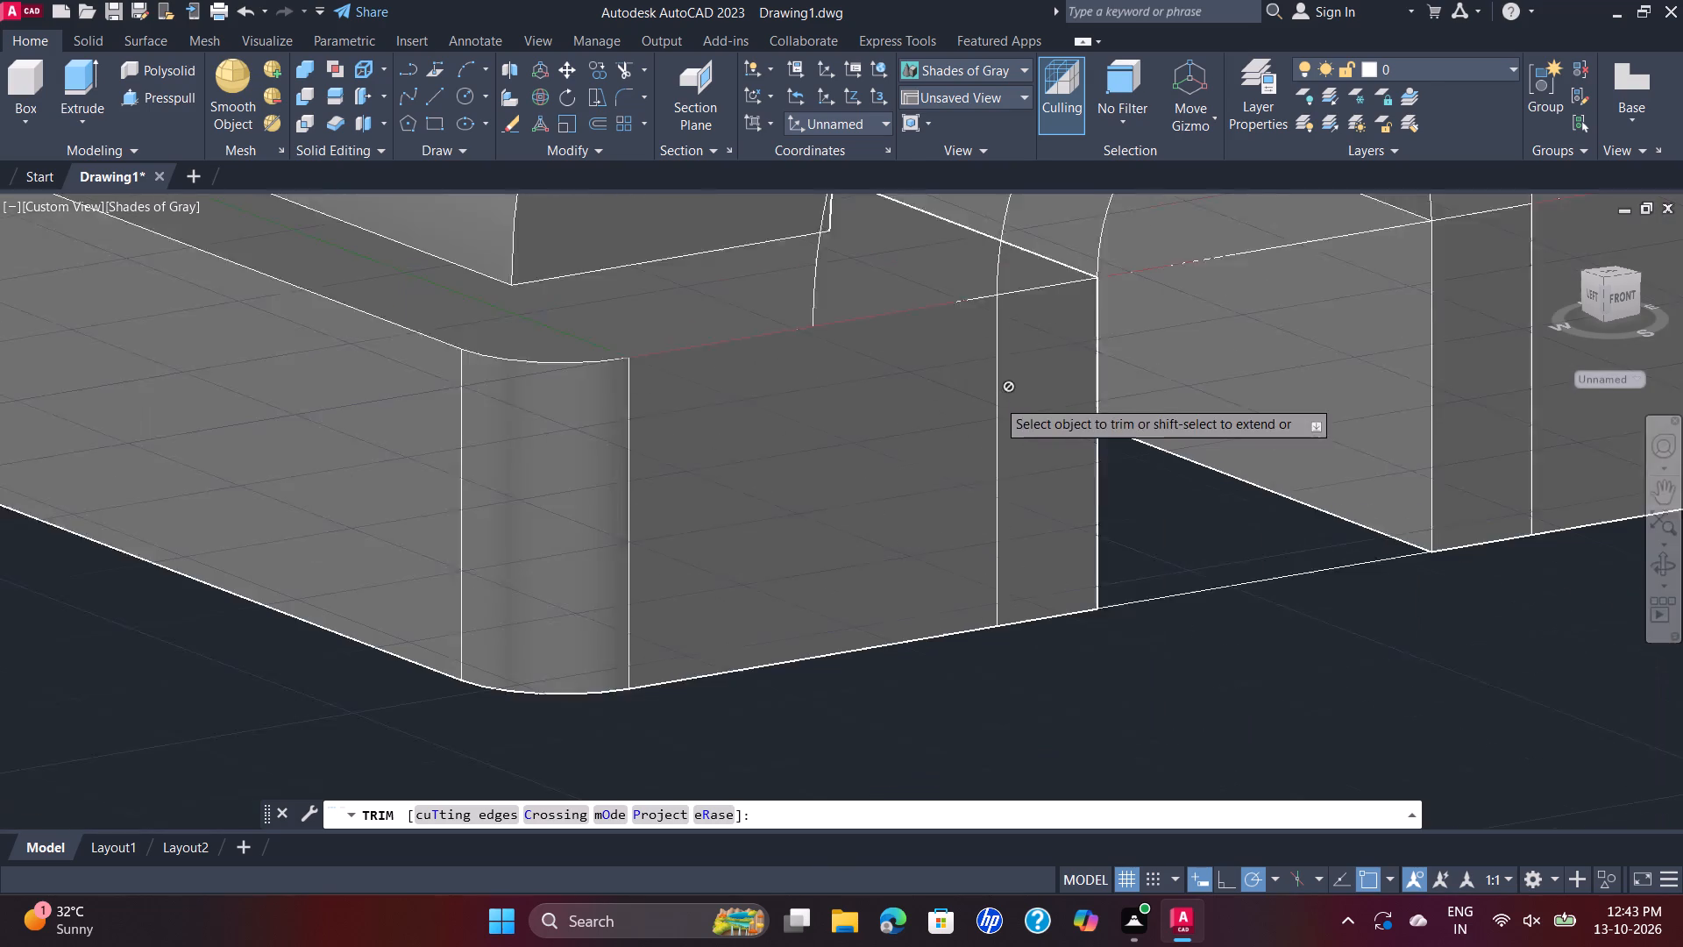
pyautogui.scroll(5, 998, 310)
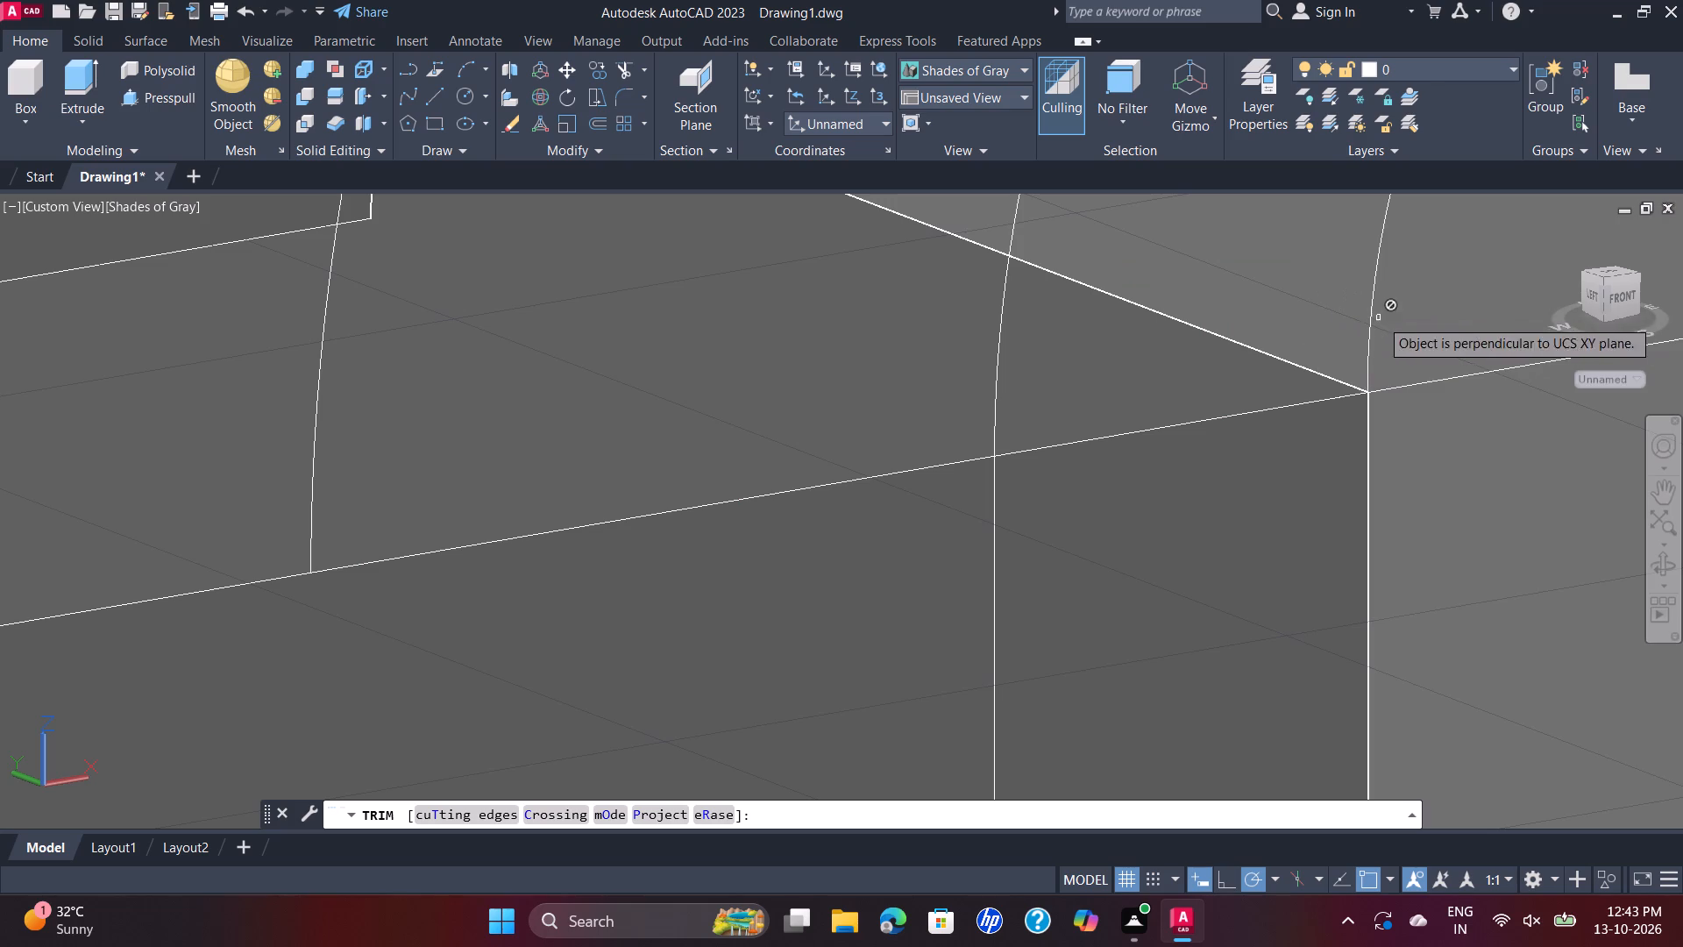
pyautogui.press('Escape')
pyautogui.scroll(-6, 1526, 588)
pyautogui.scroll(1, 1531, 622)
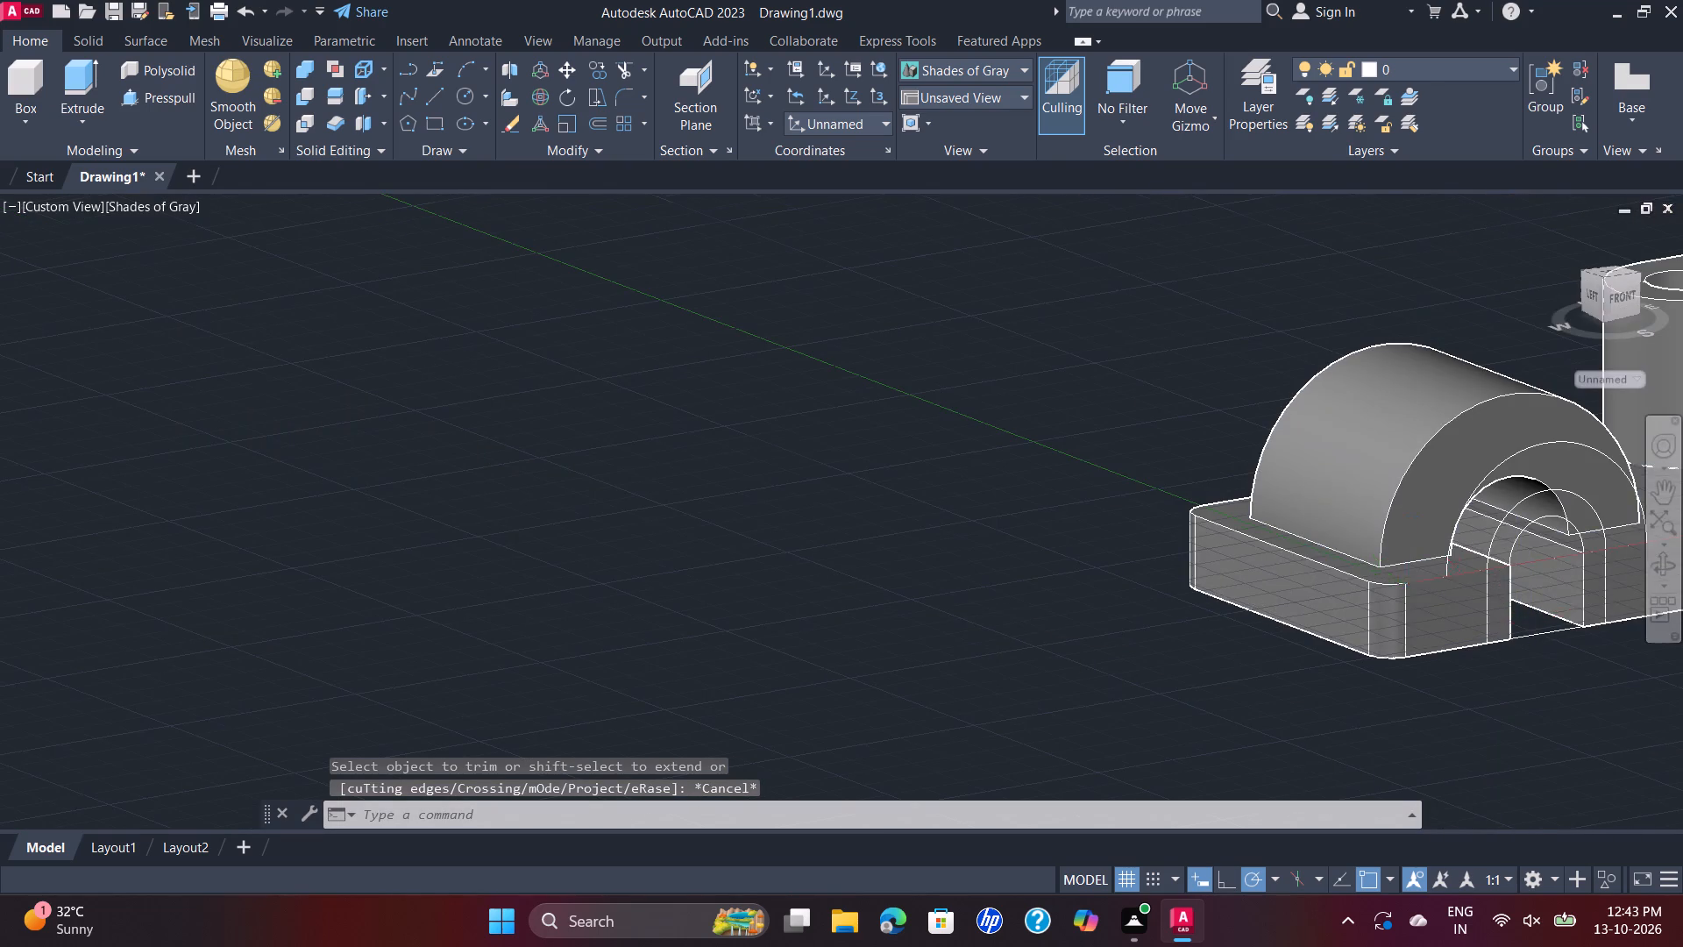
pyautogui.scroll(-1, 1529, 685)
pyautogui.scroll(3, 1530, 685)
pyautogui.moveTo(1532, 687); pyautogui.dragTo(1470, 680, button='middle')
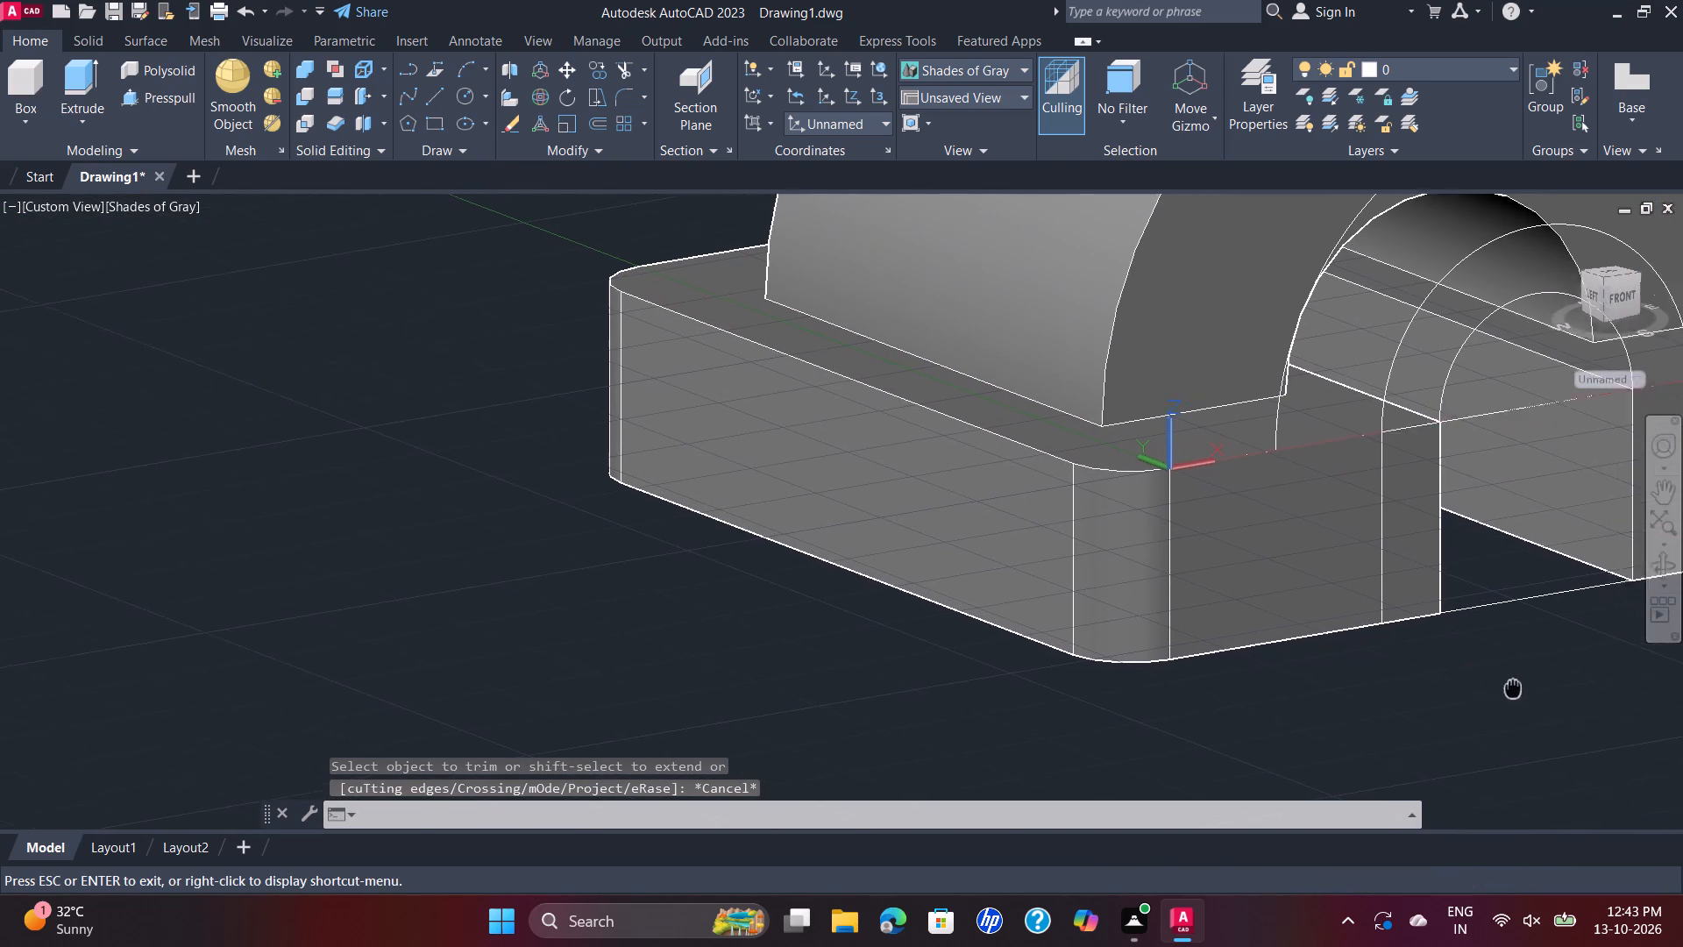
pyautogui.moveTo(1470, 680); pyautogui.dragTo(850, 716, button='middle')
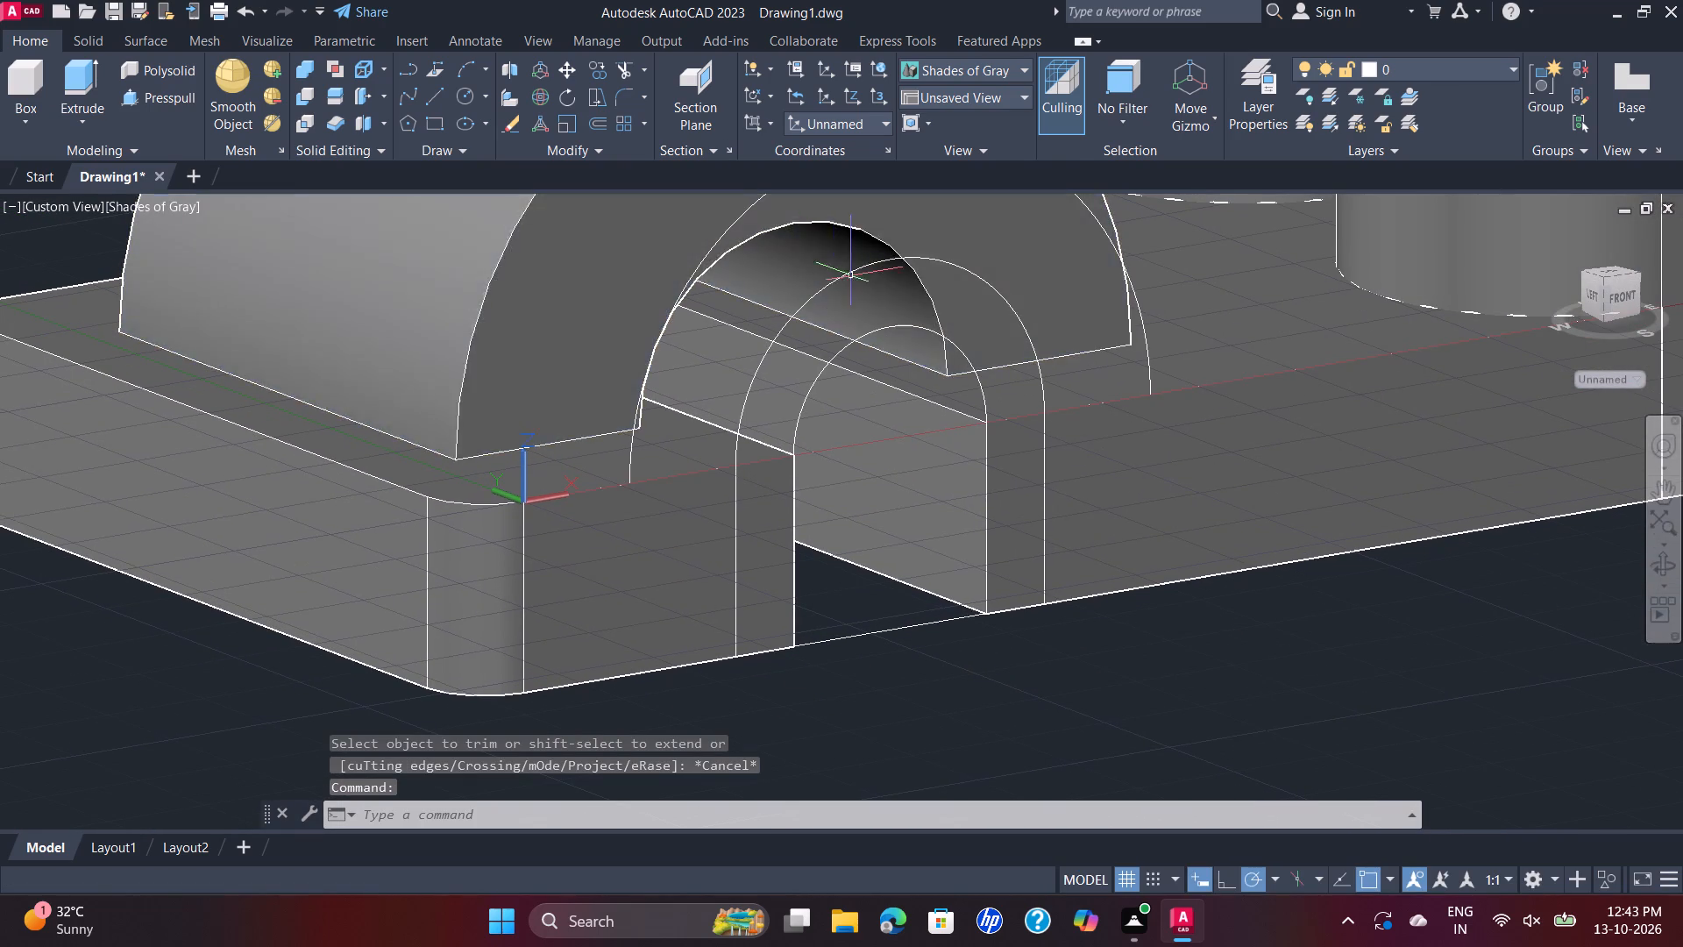
# Stretch the lower end vertex of the middle arch curve's leg nearest the rounded corner outward, away from the base's bottom edge.
pyautogui.click(849, 272)
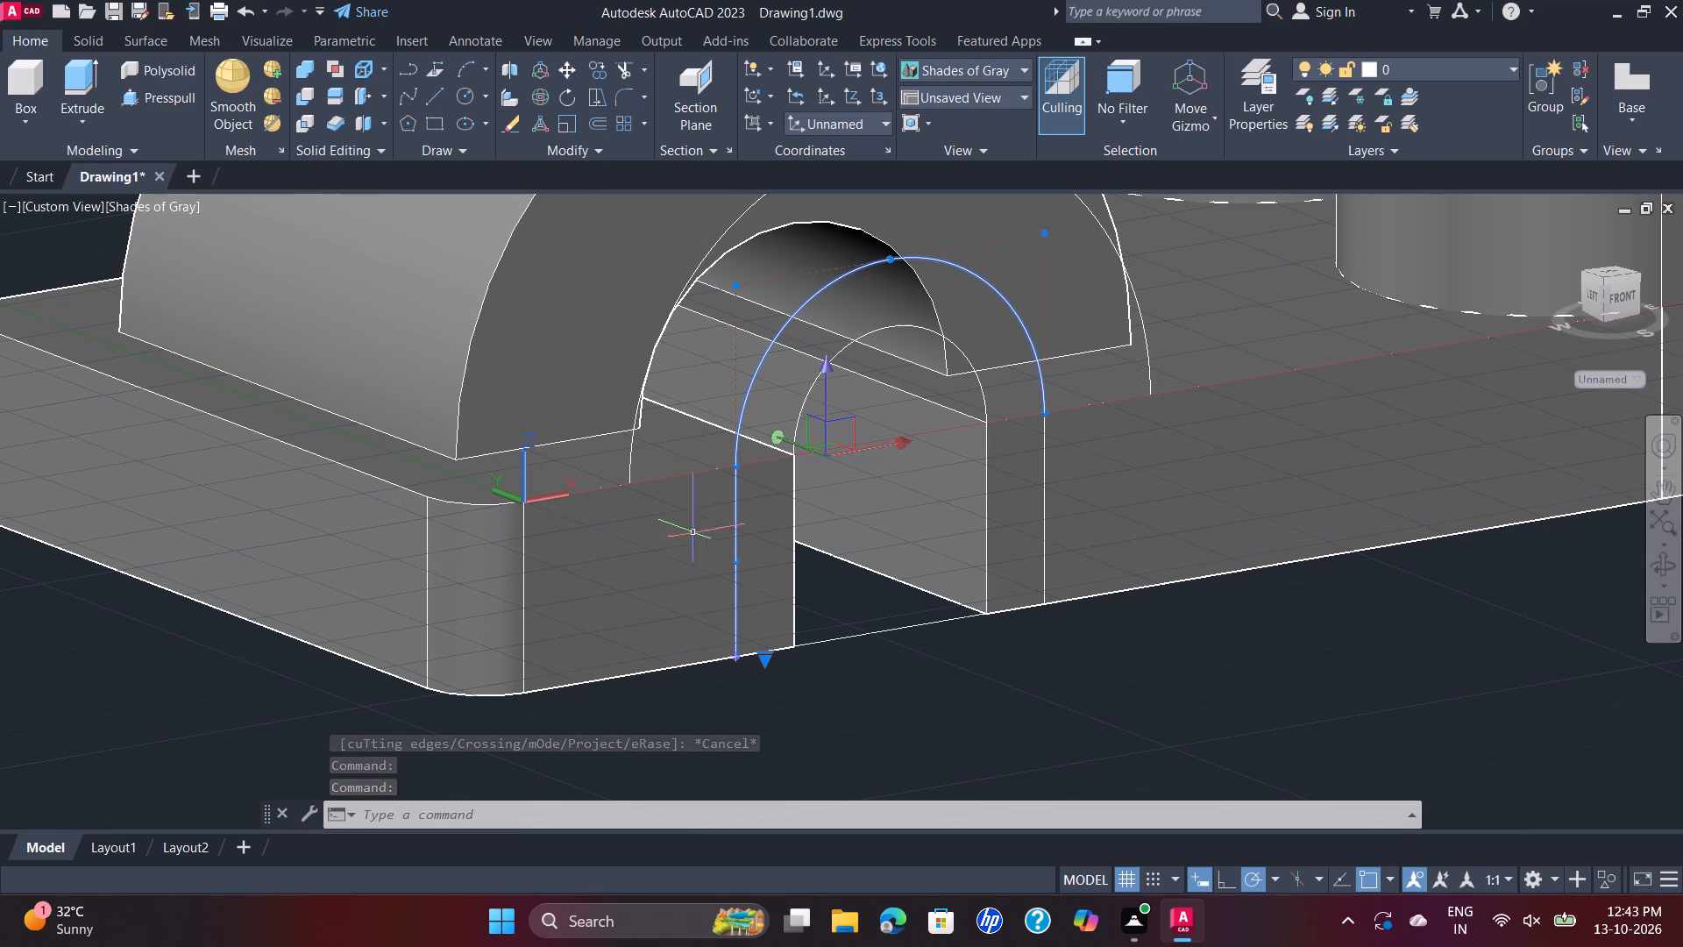
pyautogui.click(740, 657)
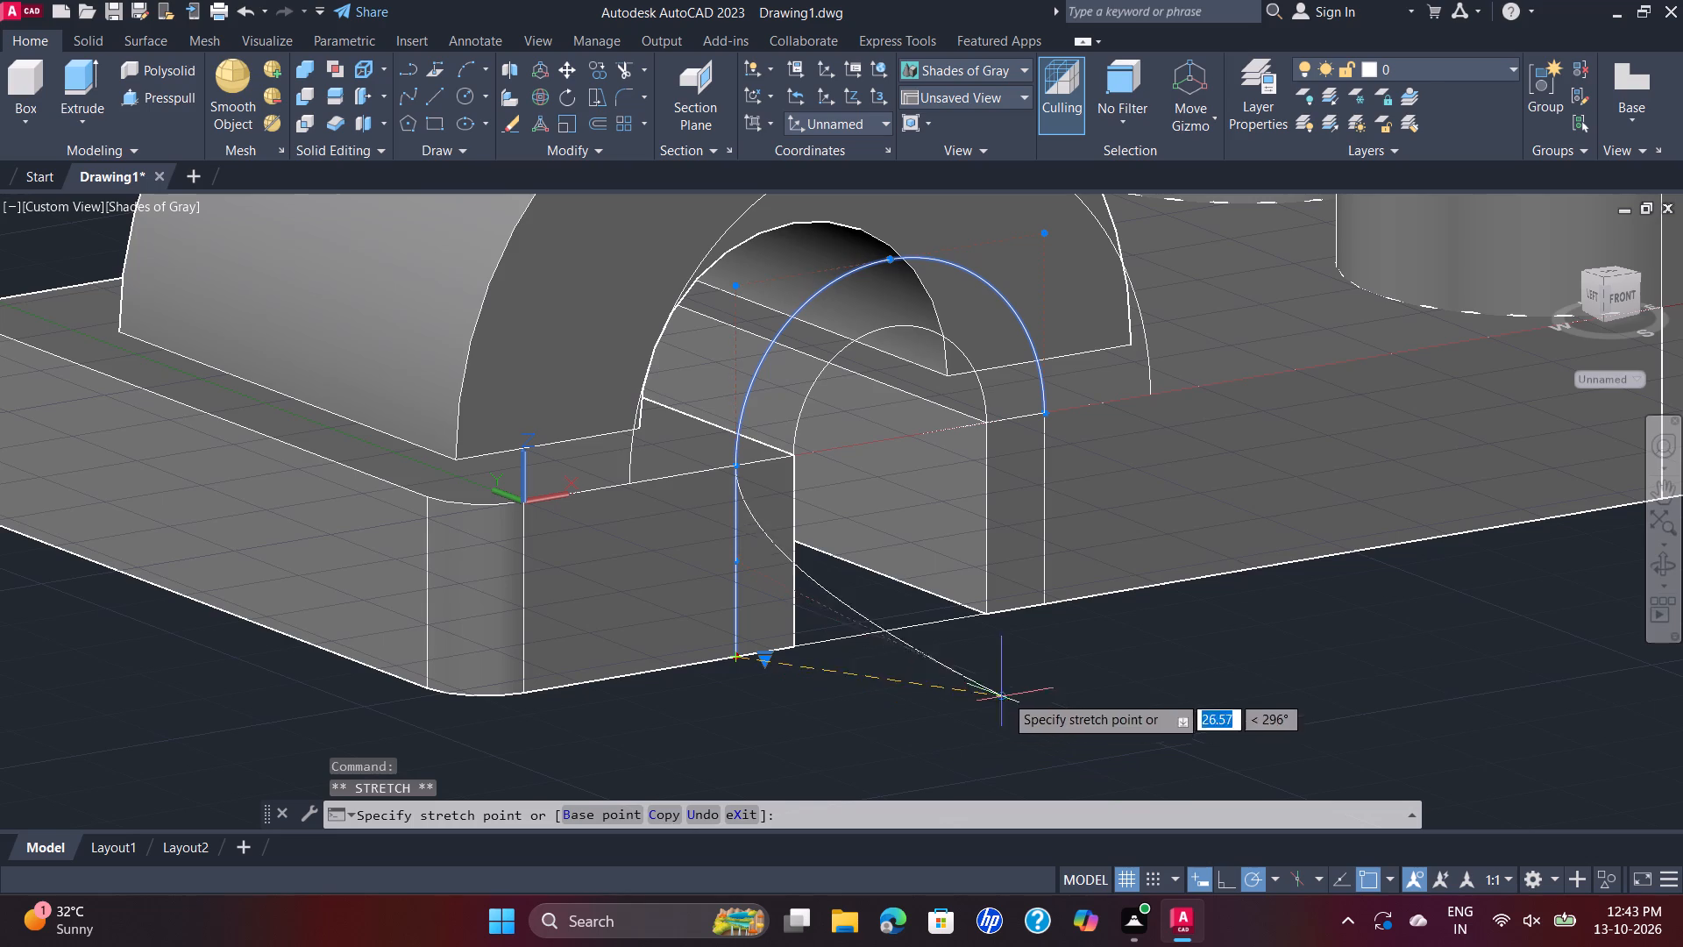
pyautogui.click(950, 750)
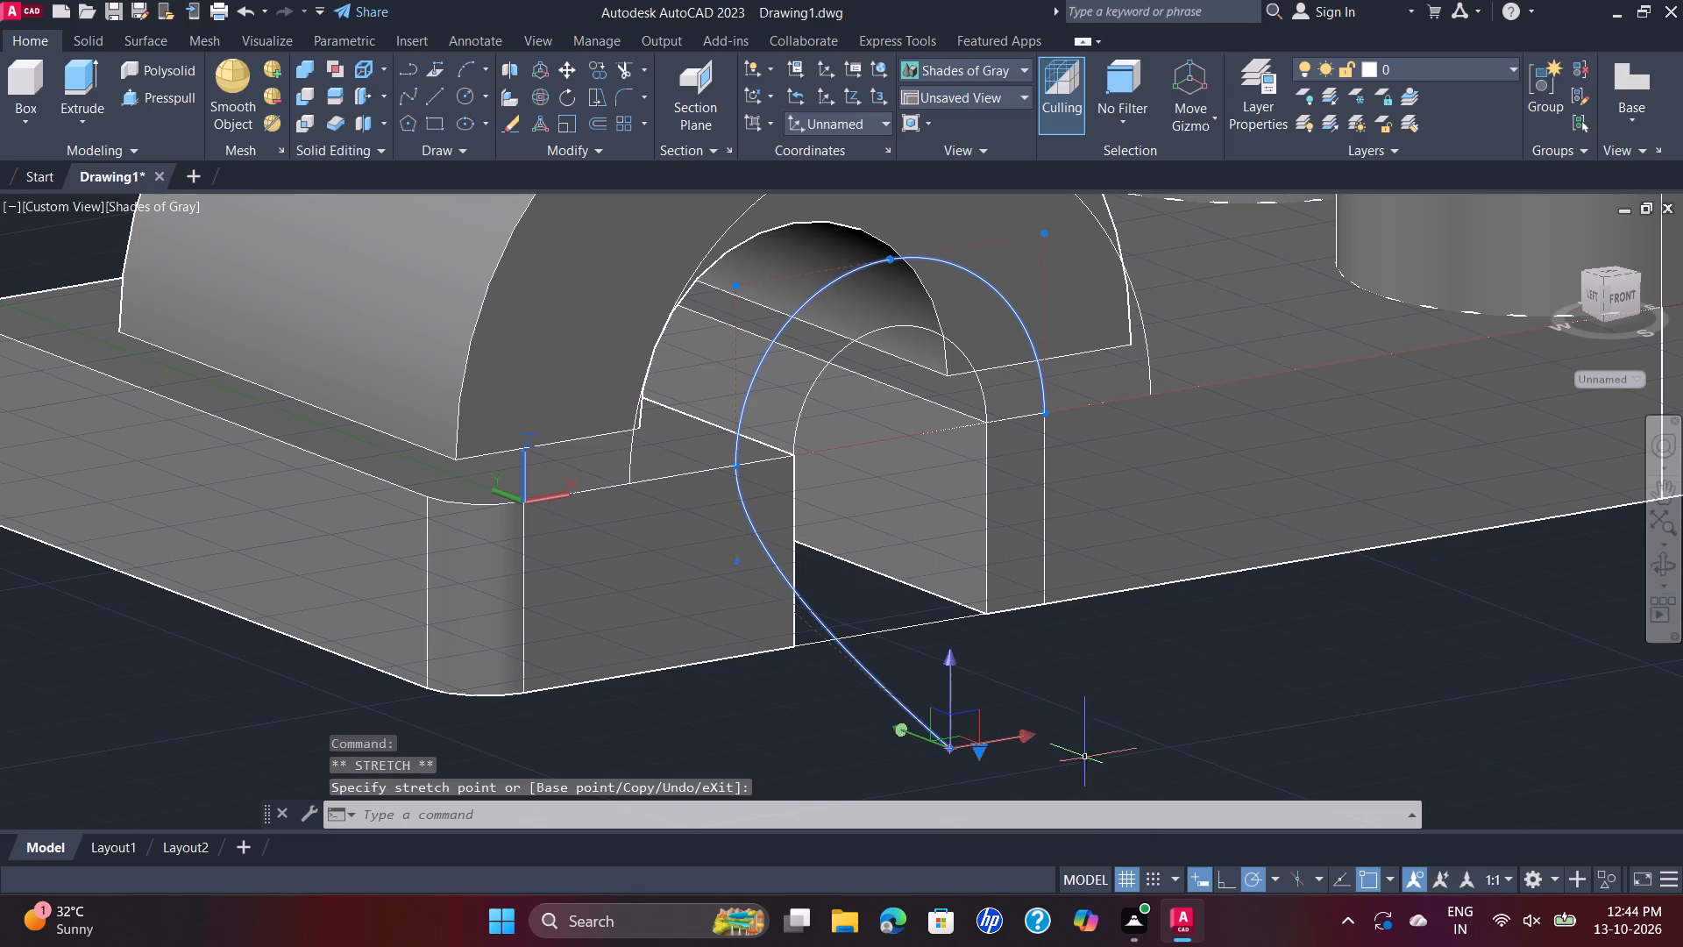
pyautogui.scroll(1, 539, 627)
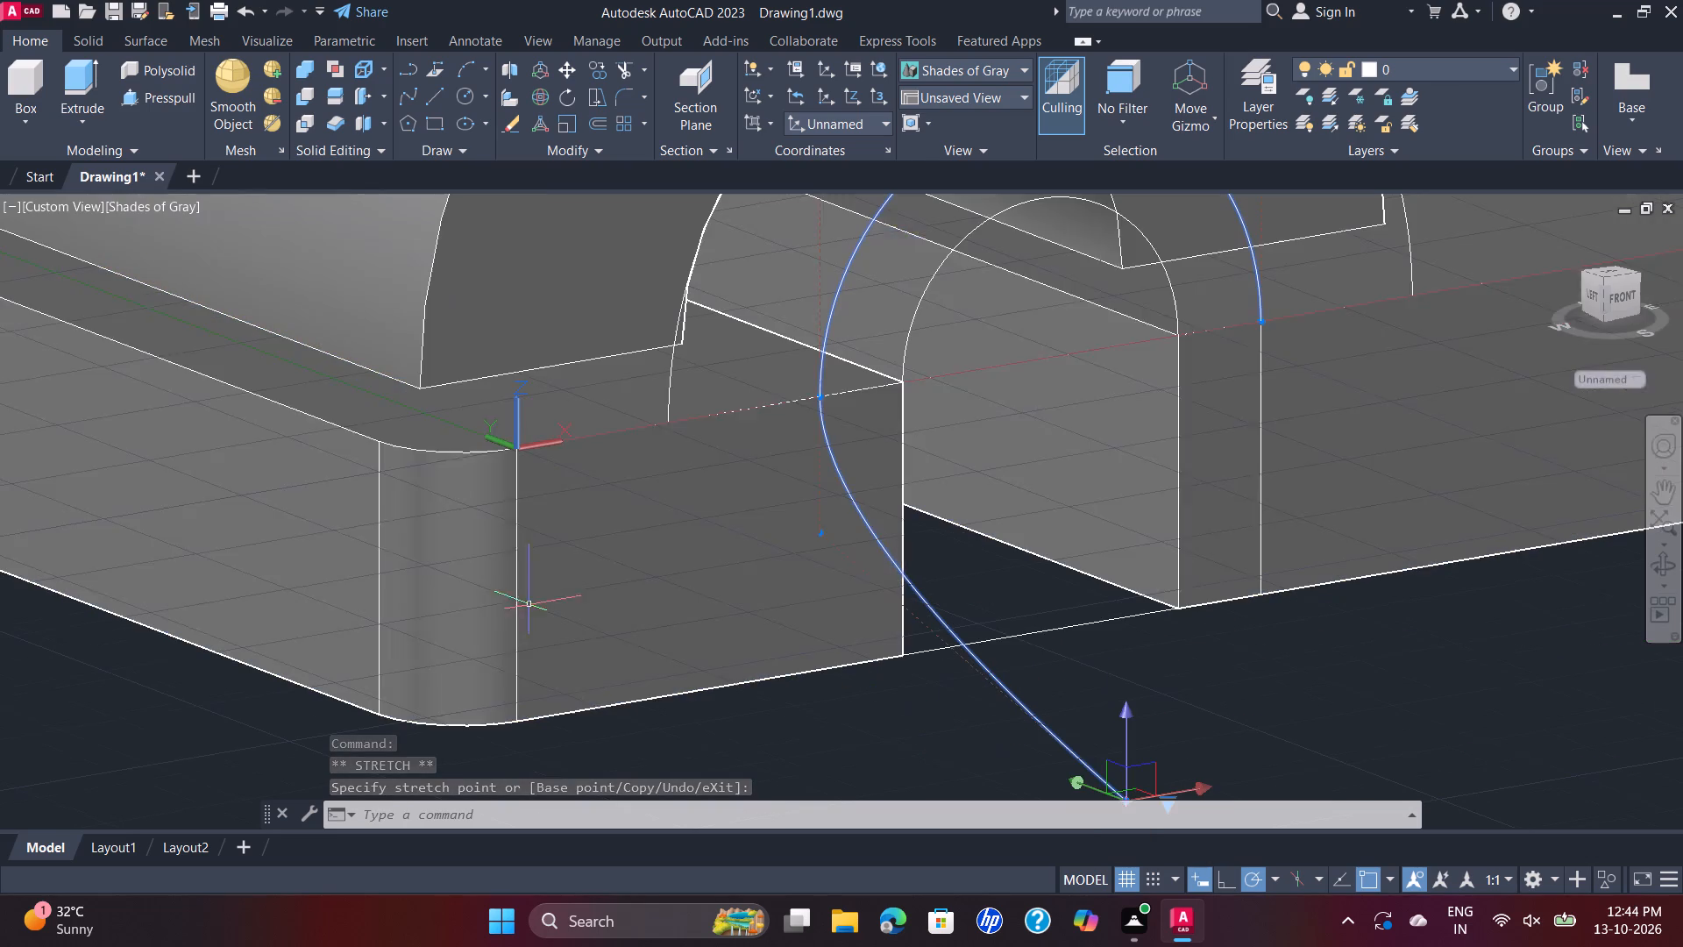
pyautogui.press('Escape')
# Trim the stretched leg of the middle arch curve below the base's top front edge.
pyautogui.scroll(-1, 1099, 702)
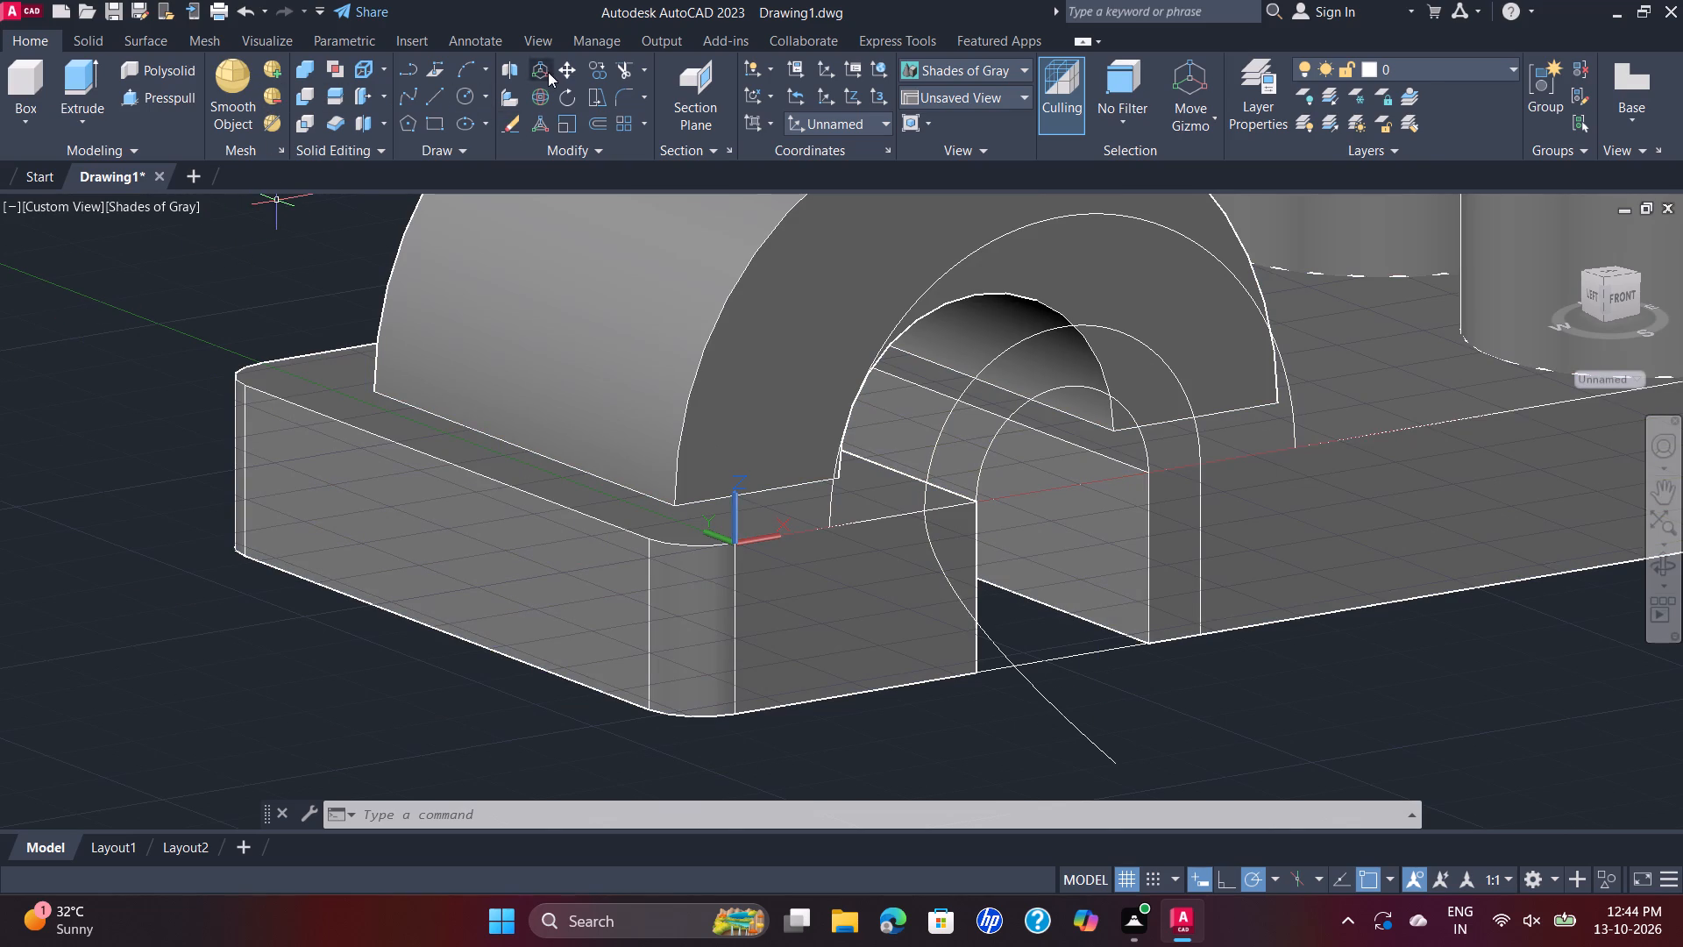
pyautogui.click(623, 74)
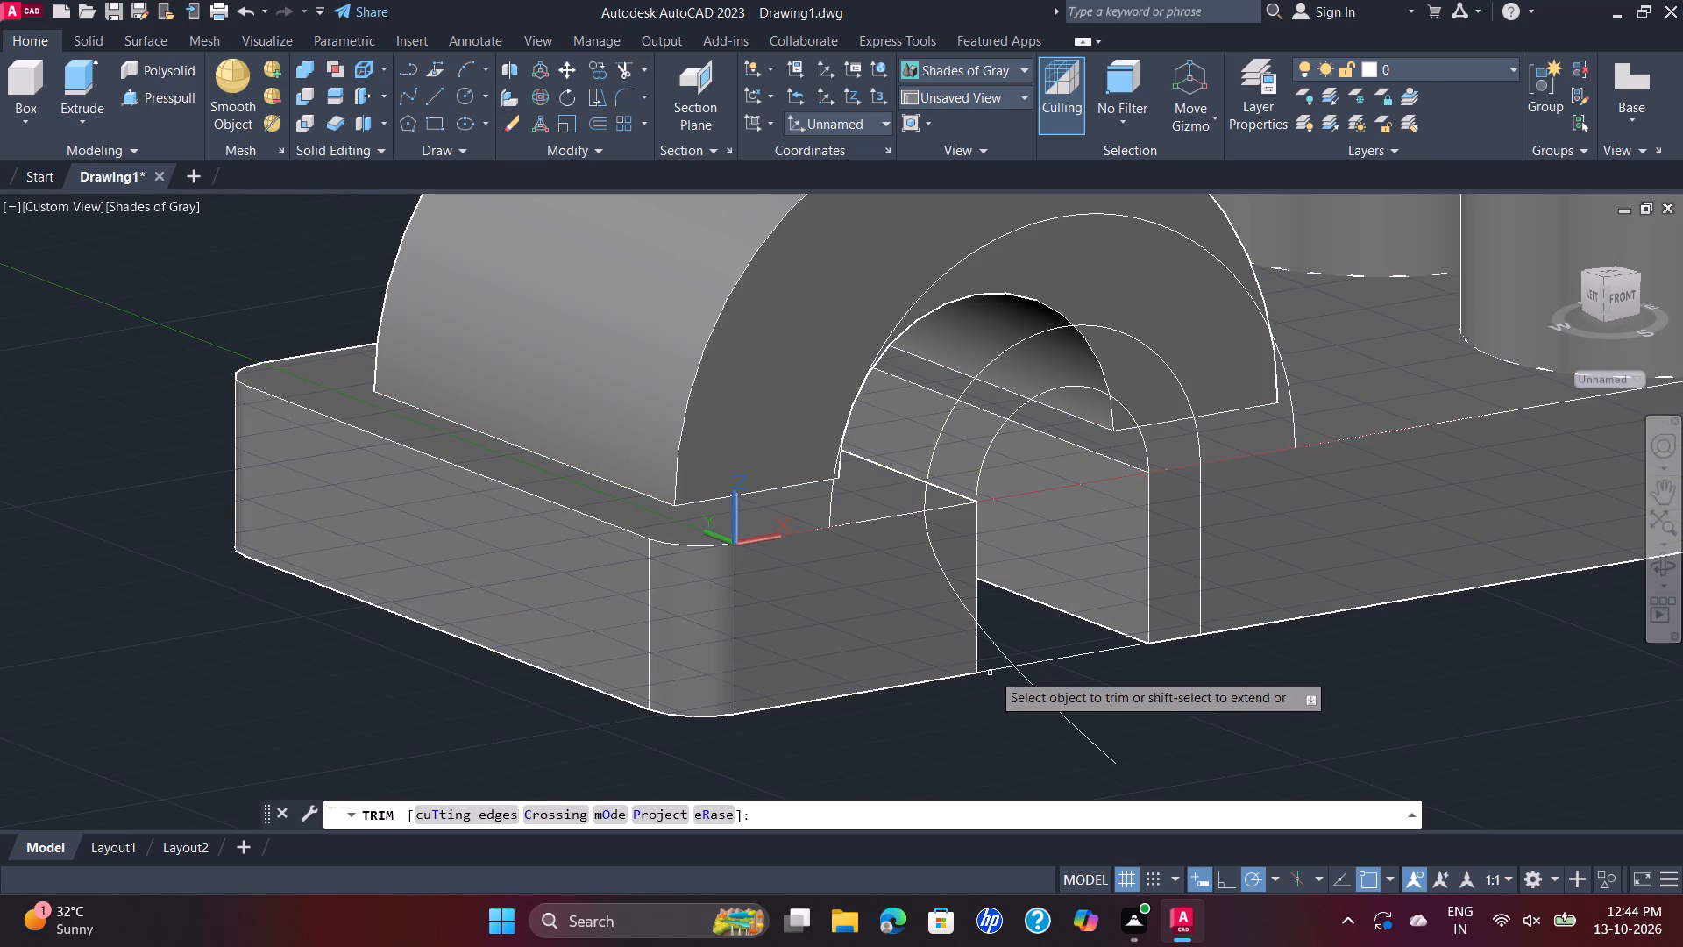
pyautogui.scroll(2, 995, 644)
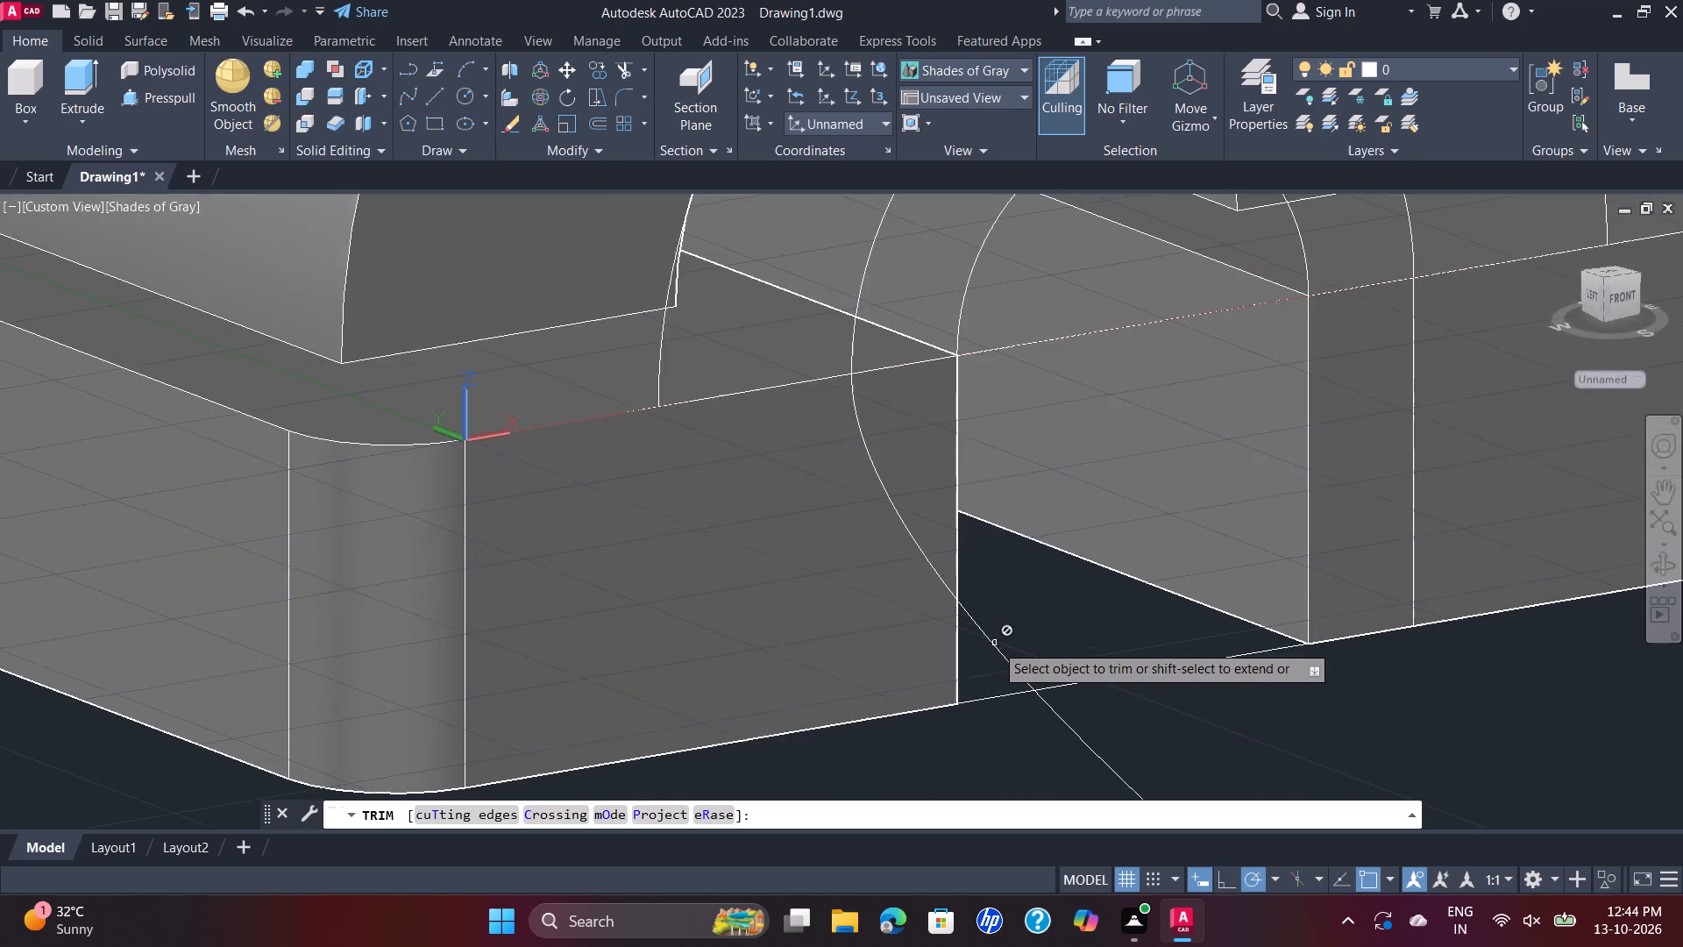
pyautogui.scroll(2, 995, 644)
pyautogui.click(993, 650)
pyautogui.scroll(-3, 993, 648)
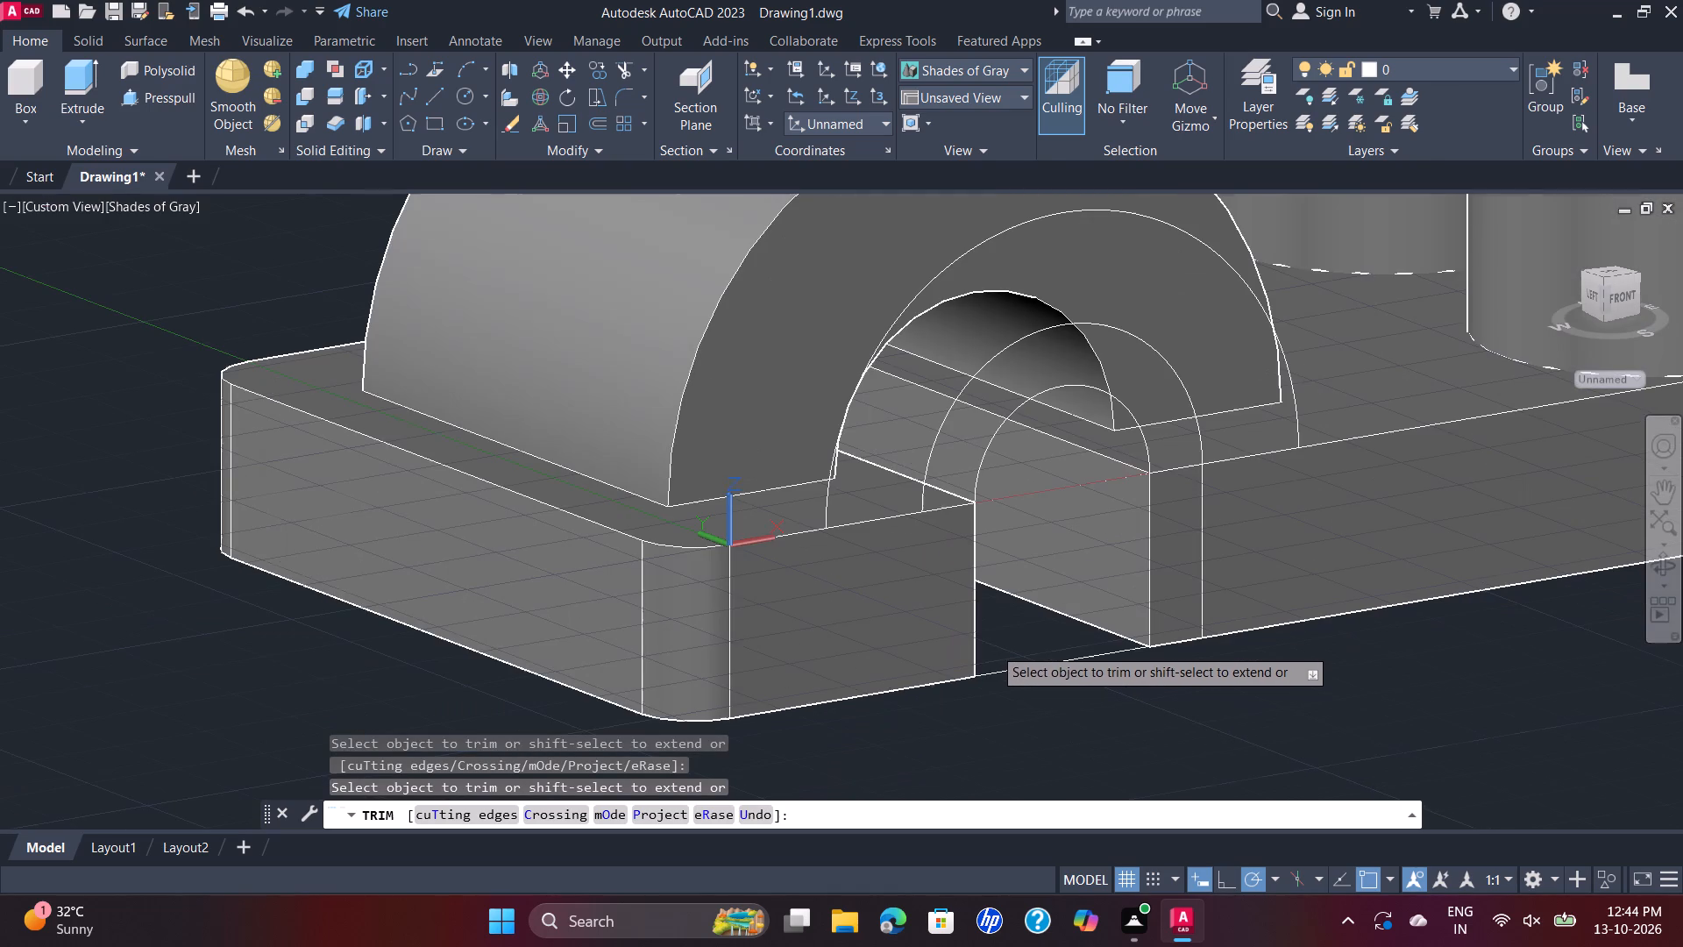
pyautogui.press('Escape')
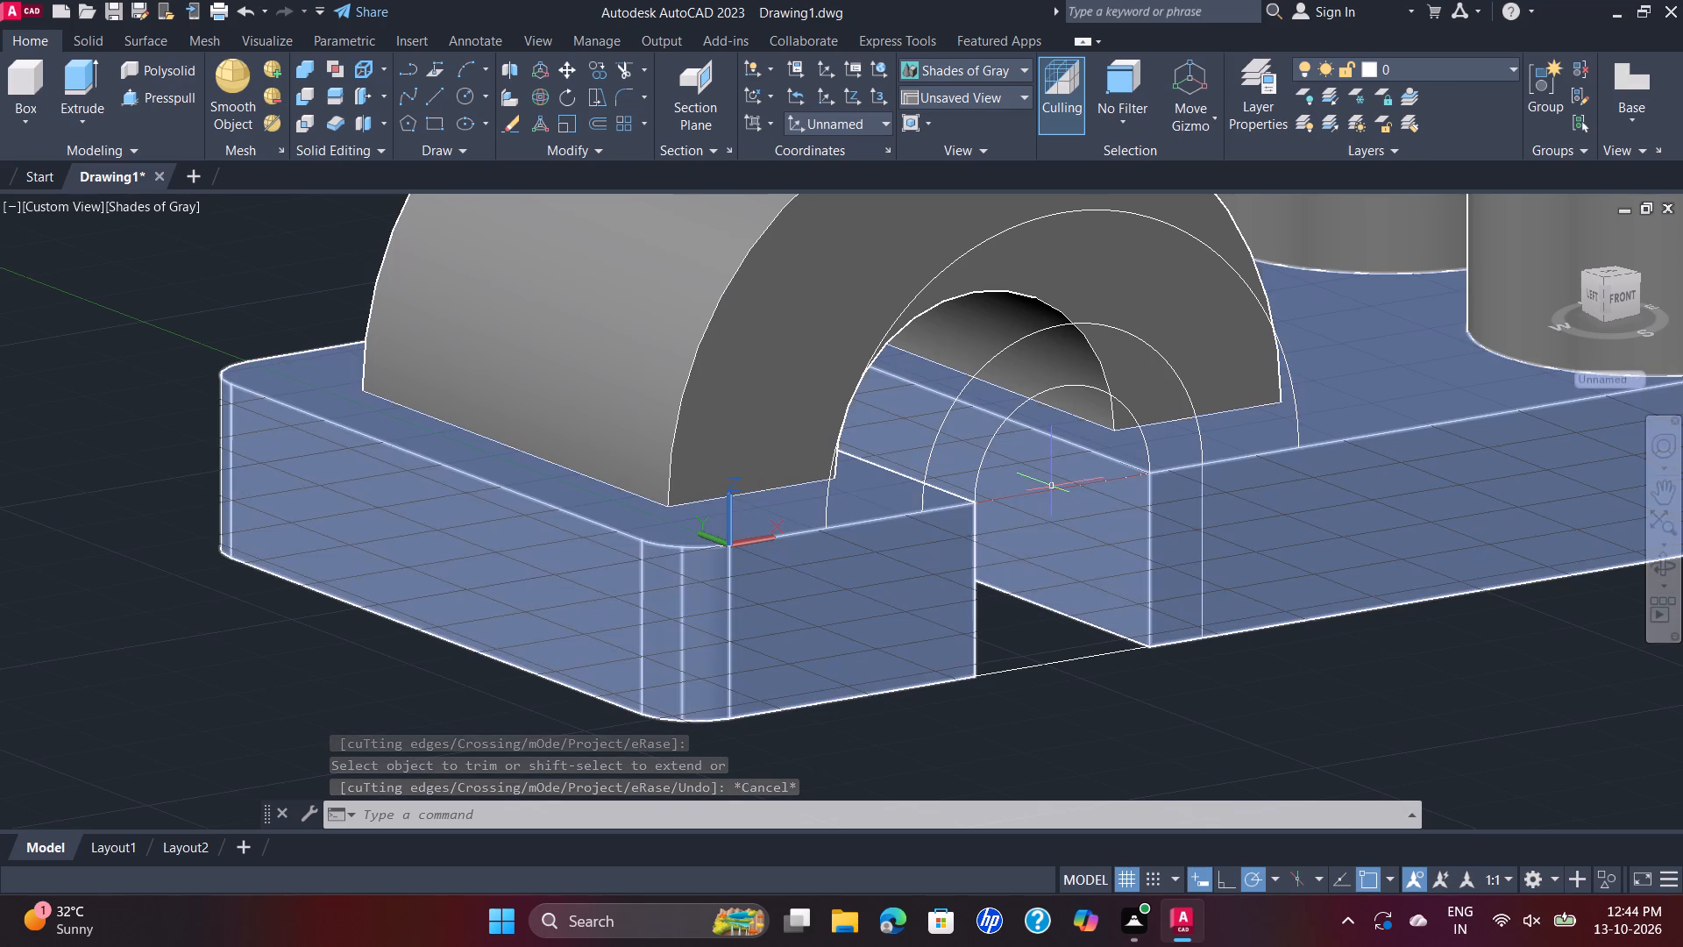
# Join the middle arch curve, the line across the opening on the base's top front edge, and the inner arch.
pyautogui.click(1053, 490)
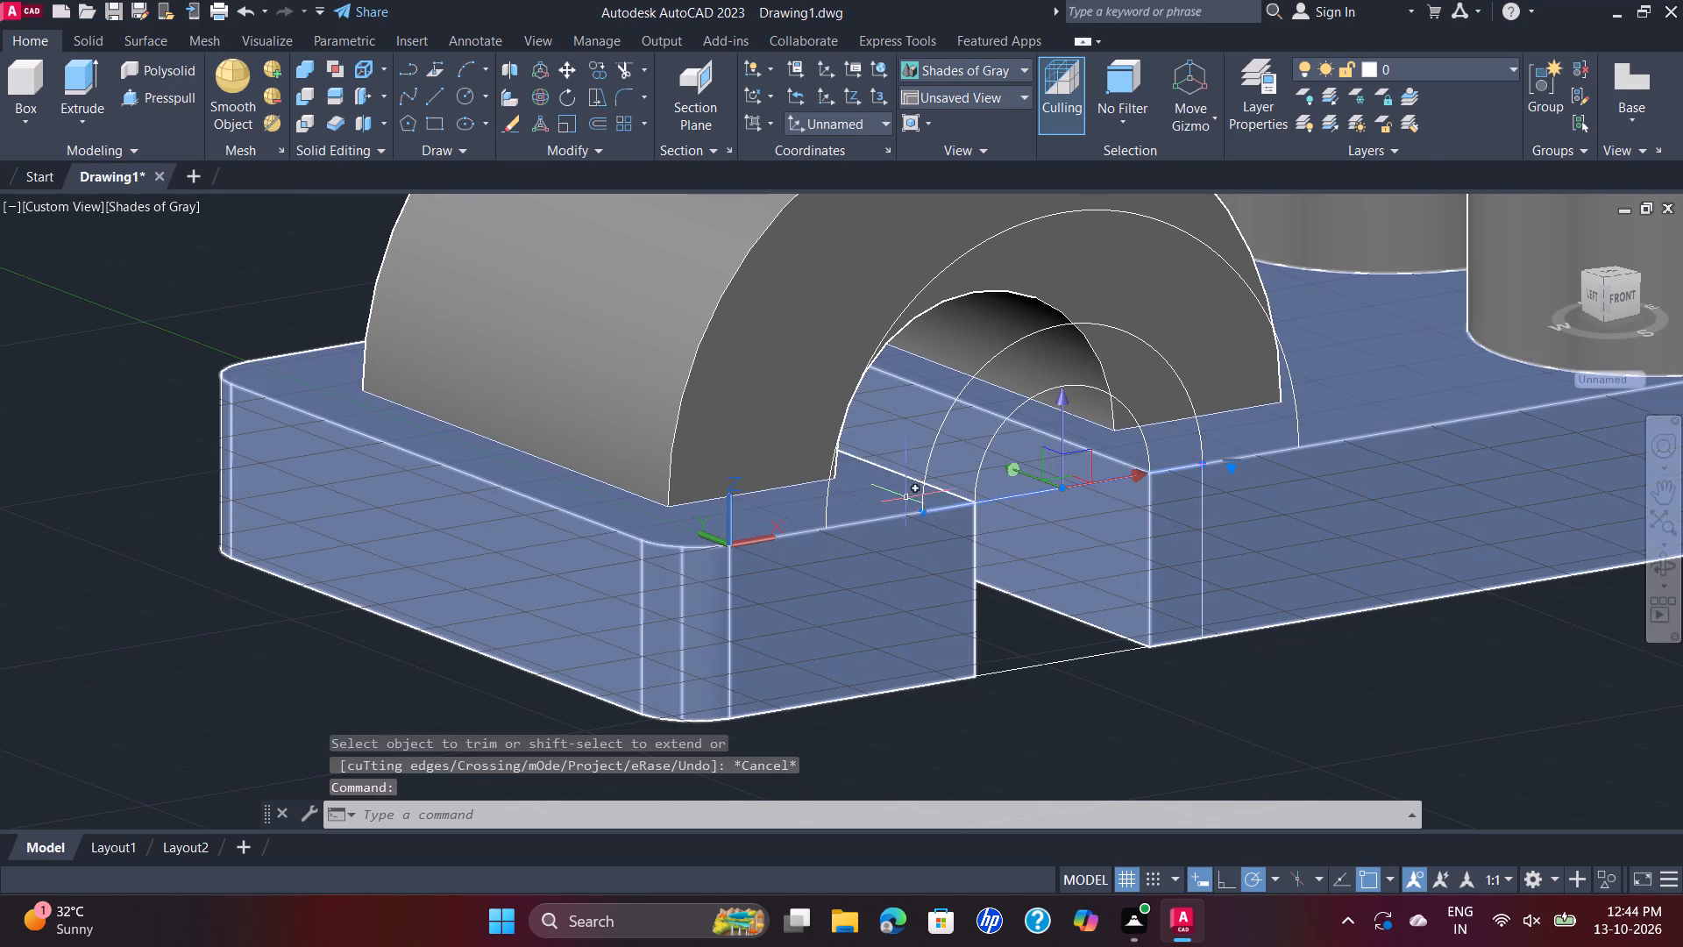
pyautogui.click(922, 489)
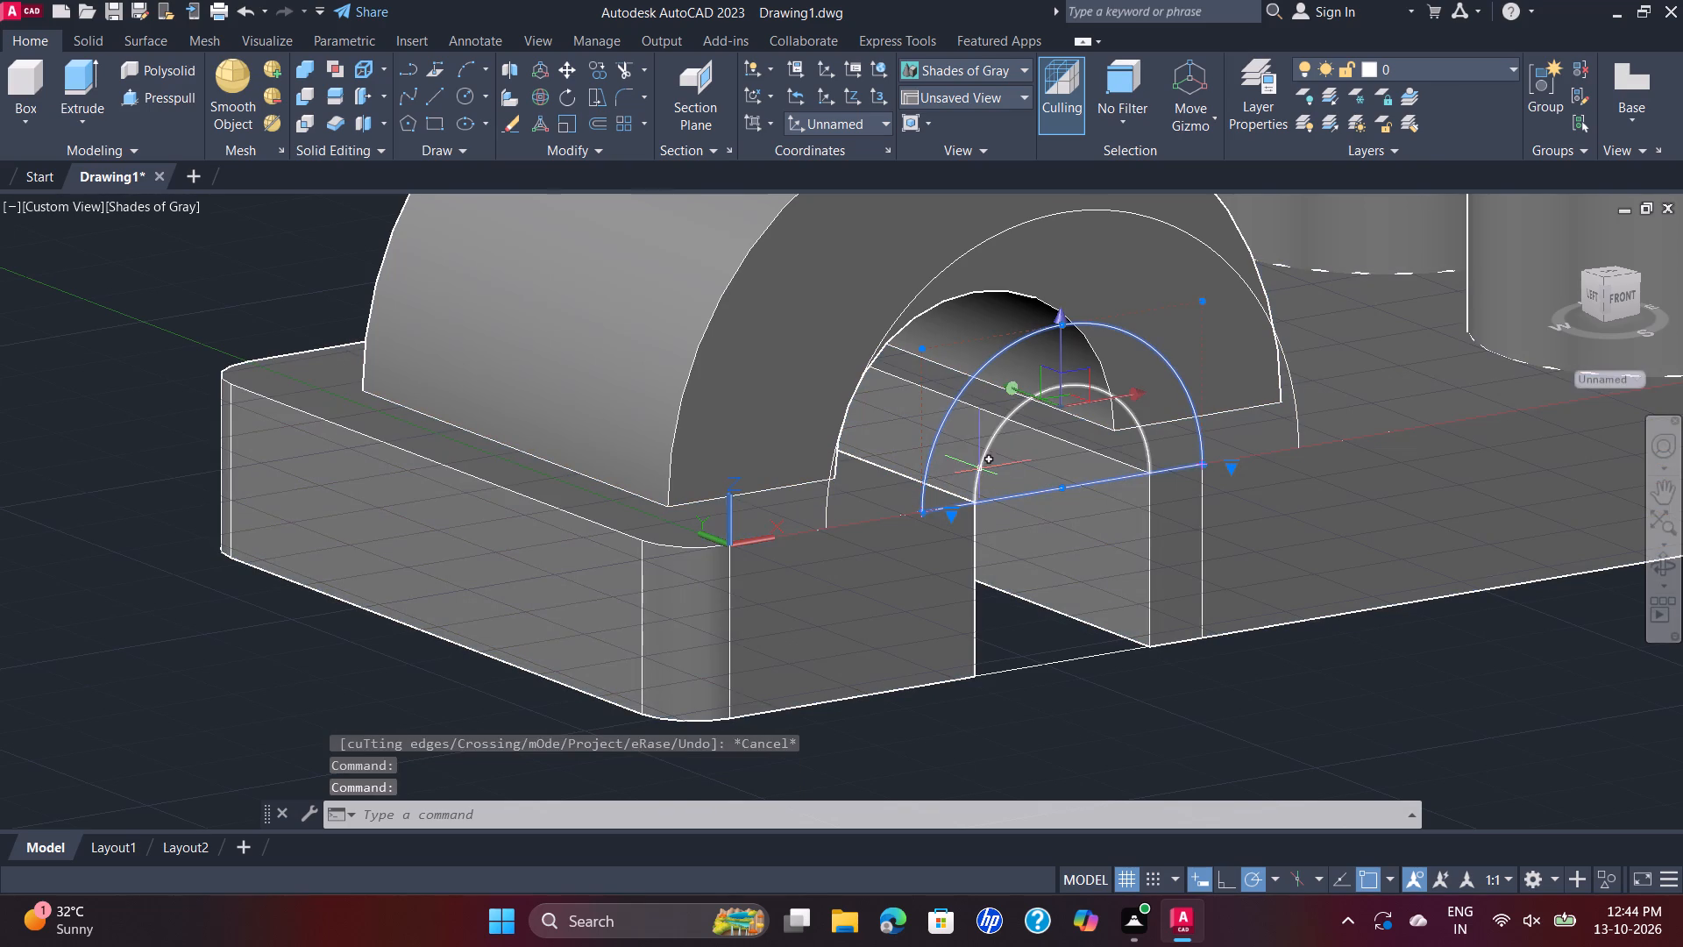
pyautogui.click(980, 469)
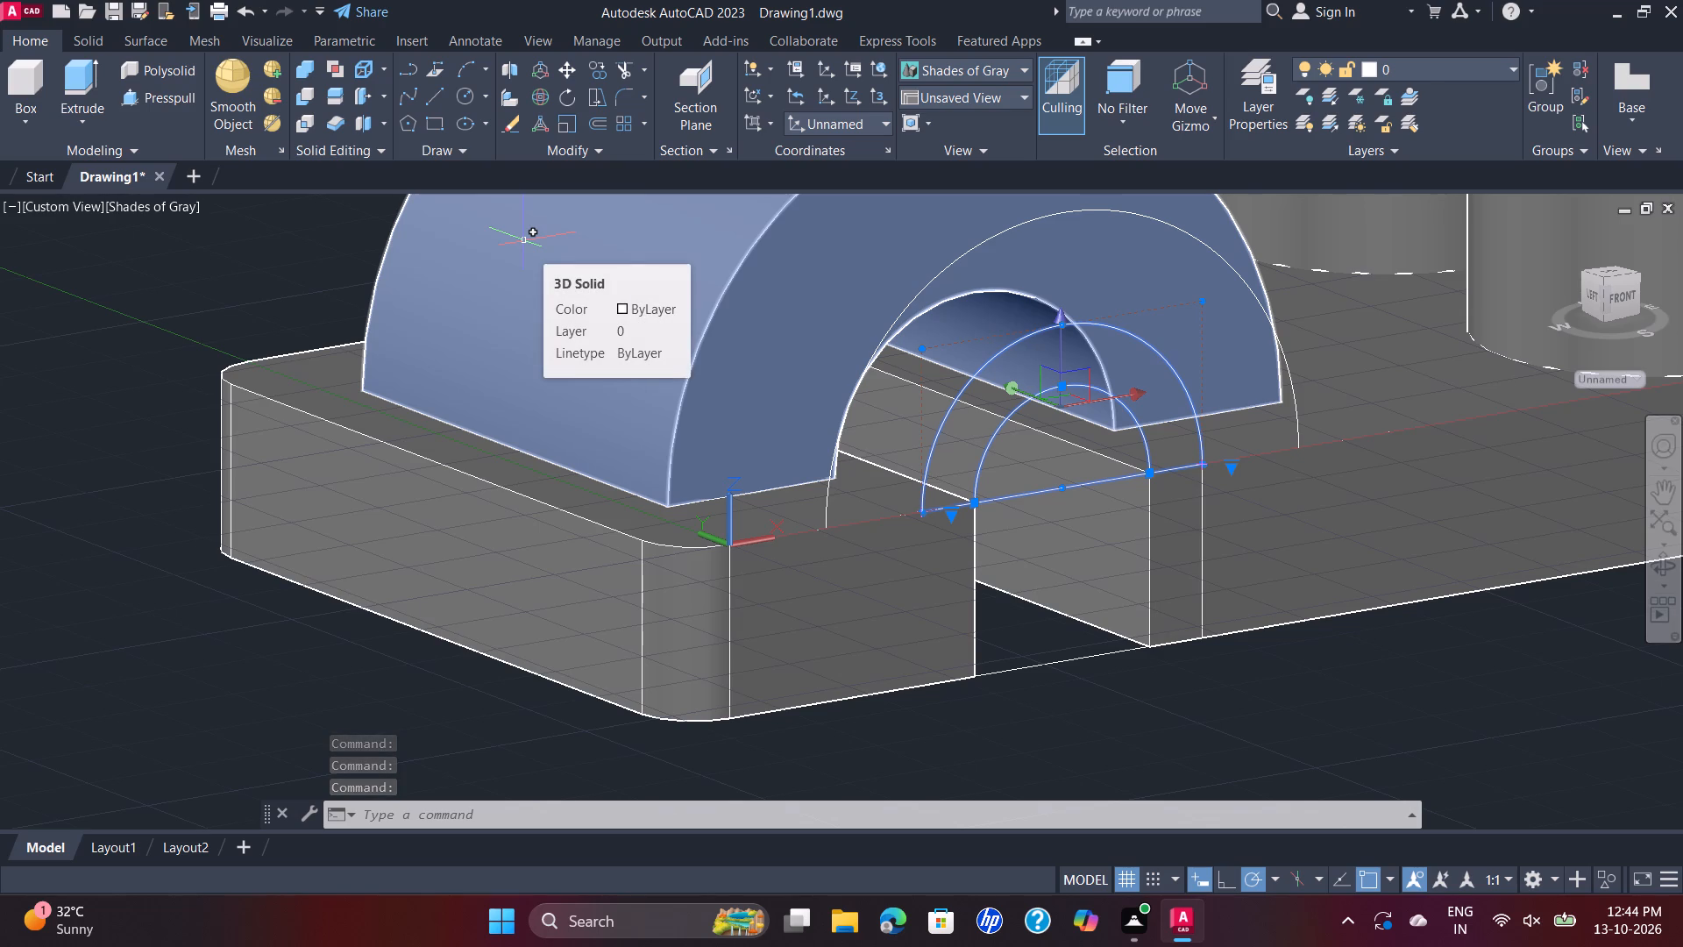
pyautogui.press('j')
pyautogui.press('Return')
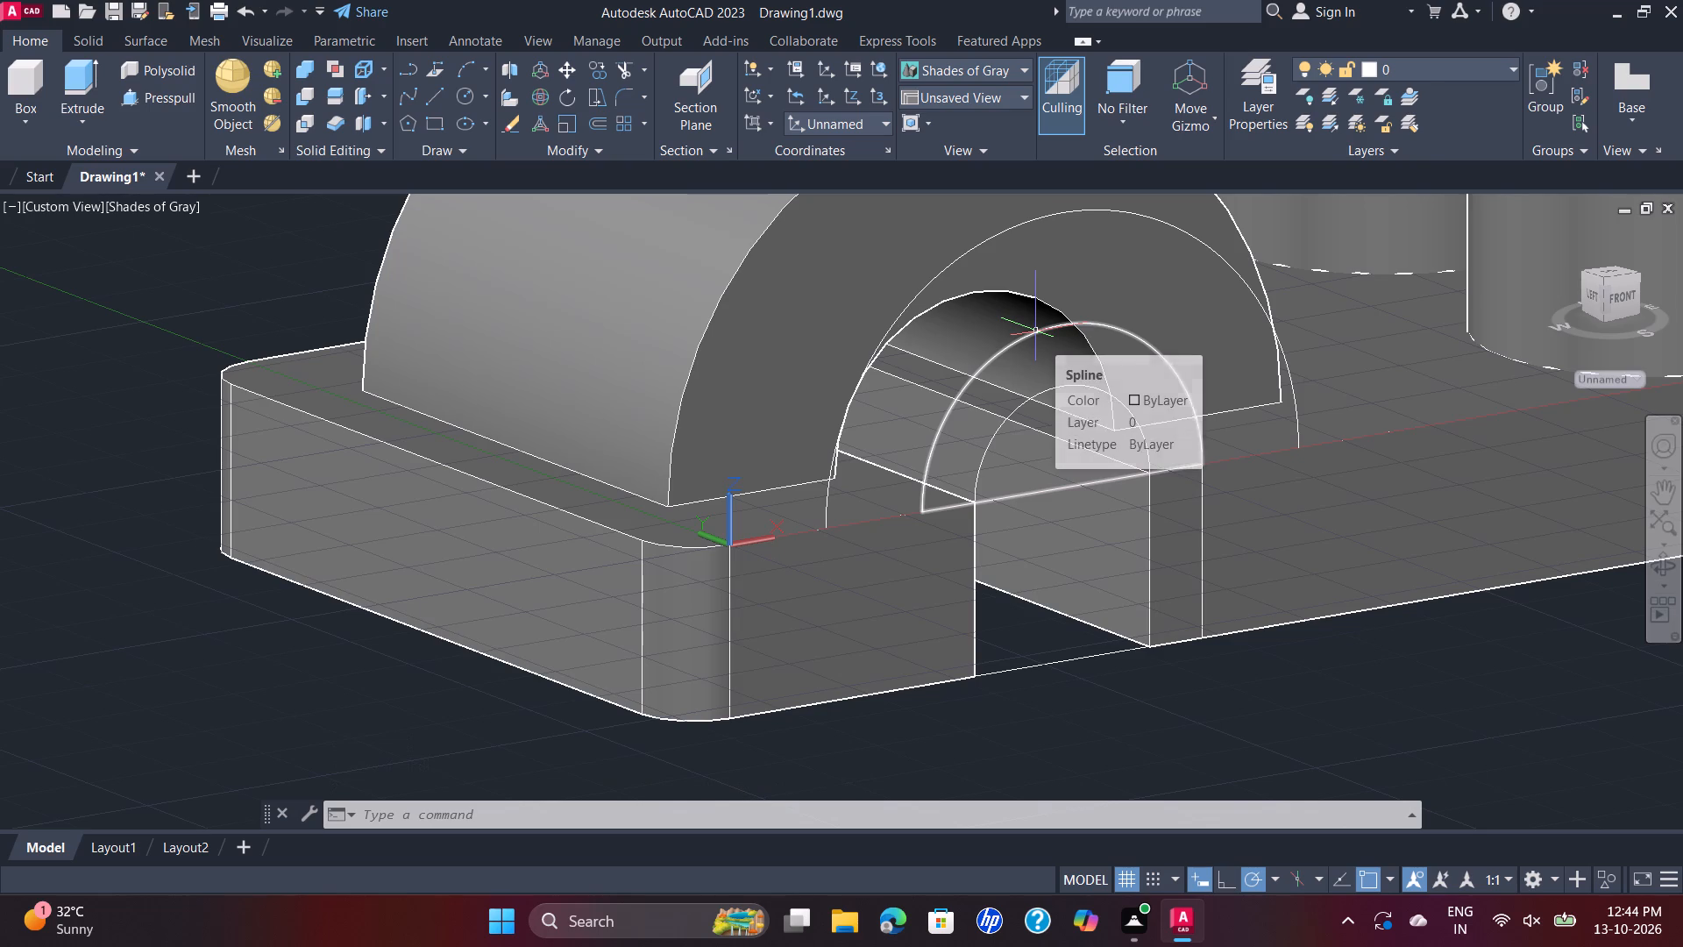
pyautogui.click(1036, 331)
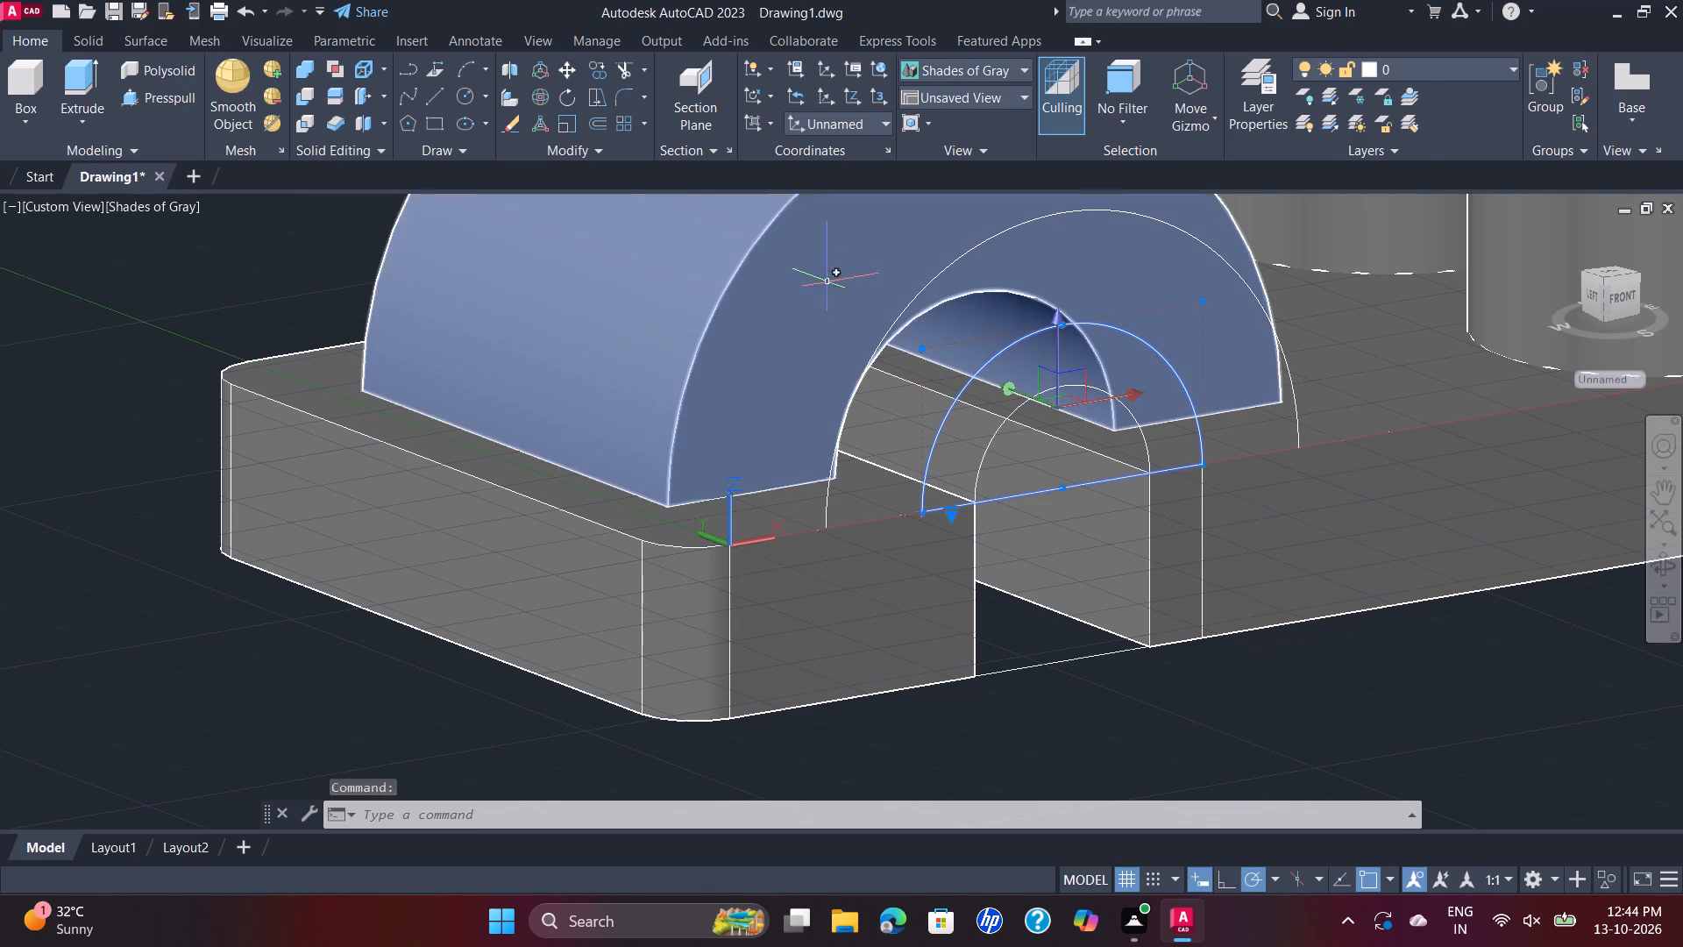
pyautogui.press('Escape')
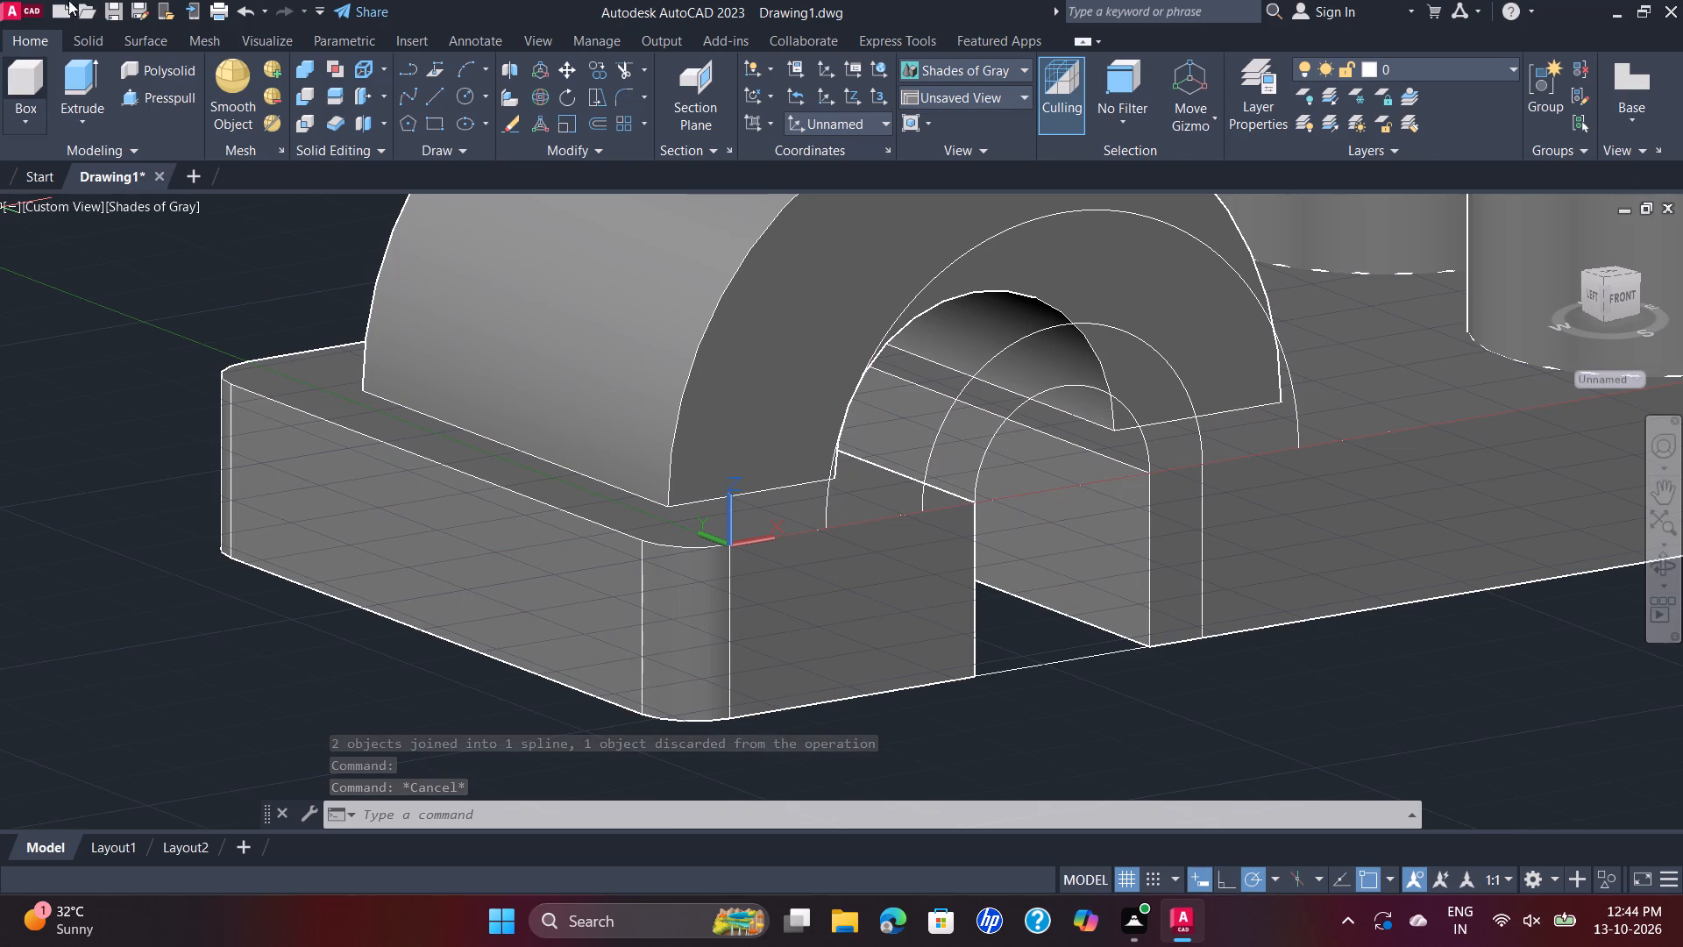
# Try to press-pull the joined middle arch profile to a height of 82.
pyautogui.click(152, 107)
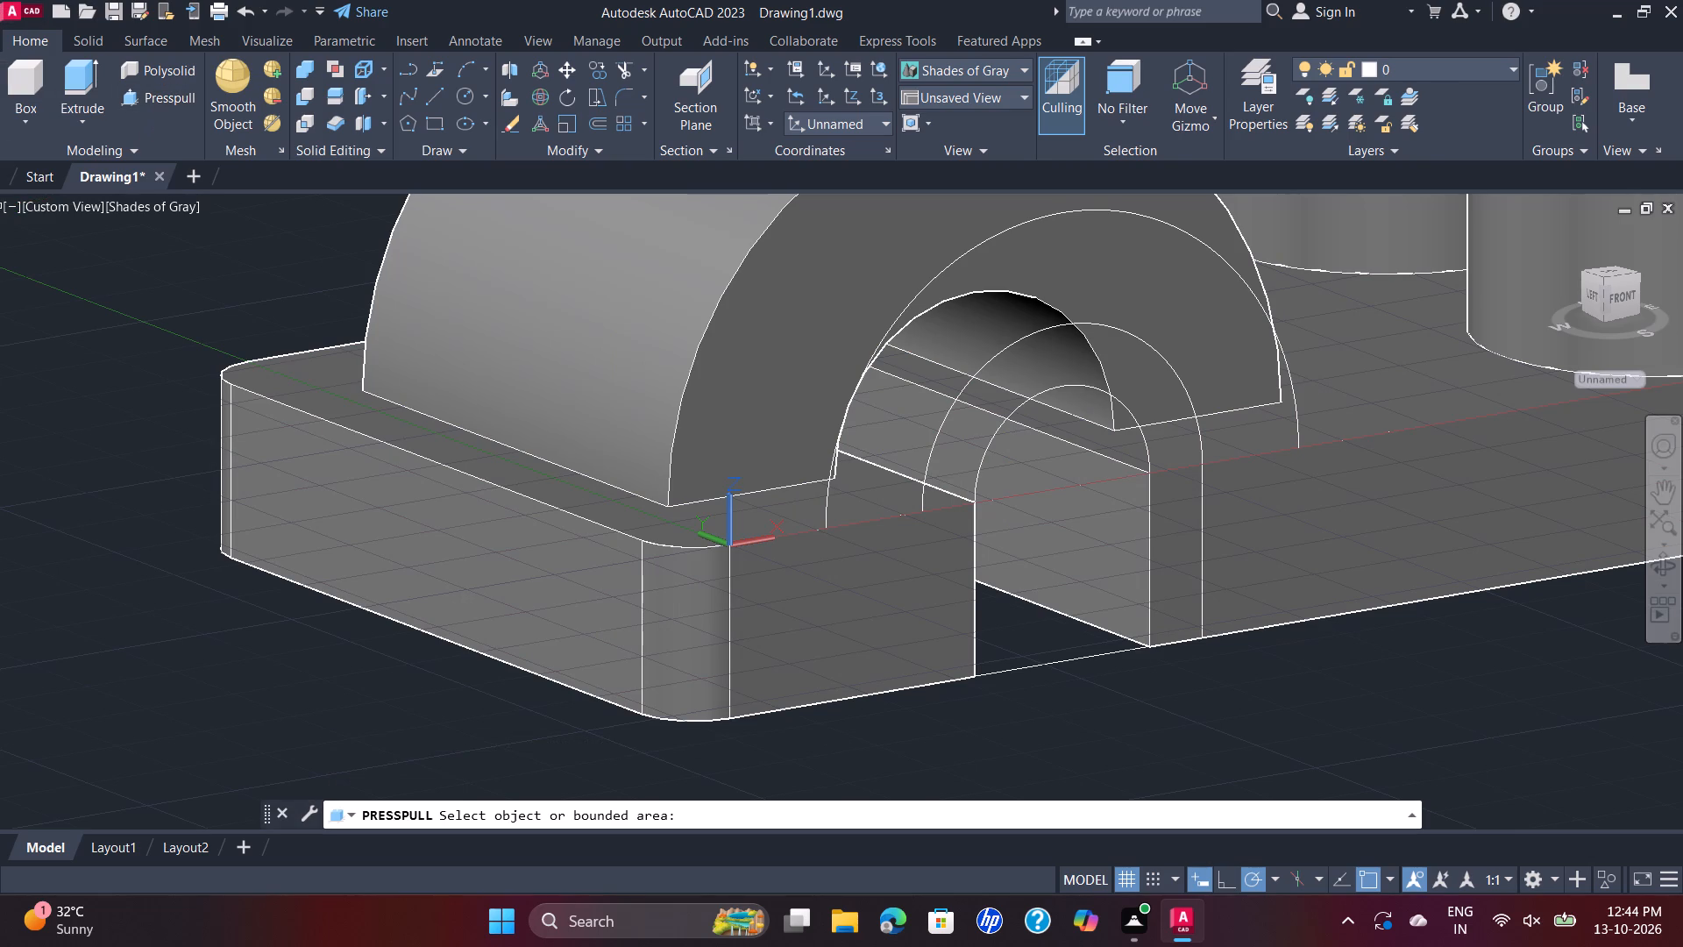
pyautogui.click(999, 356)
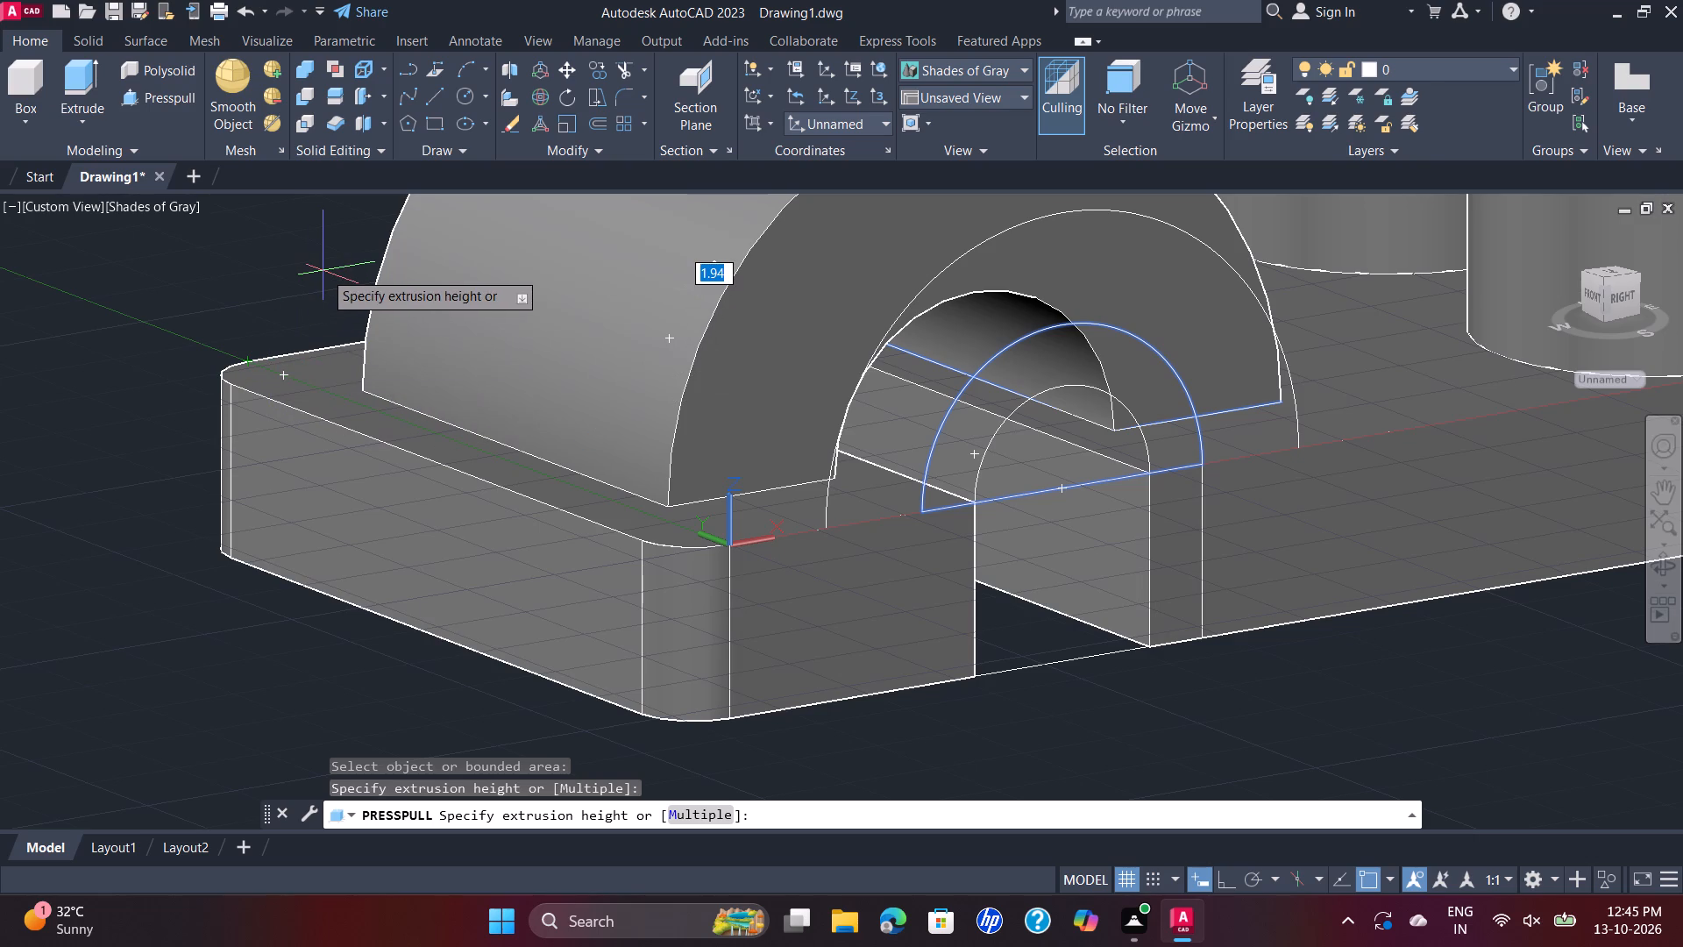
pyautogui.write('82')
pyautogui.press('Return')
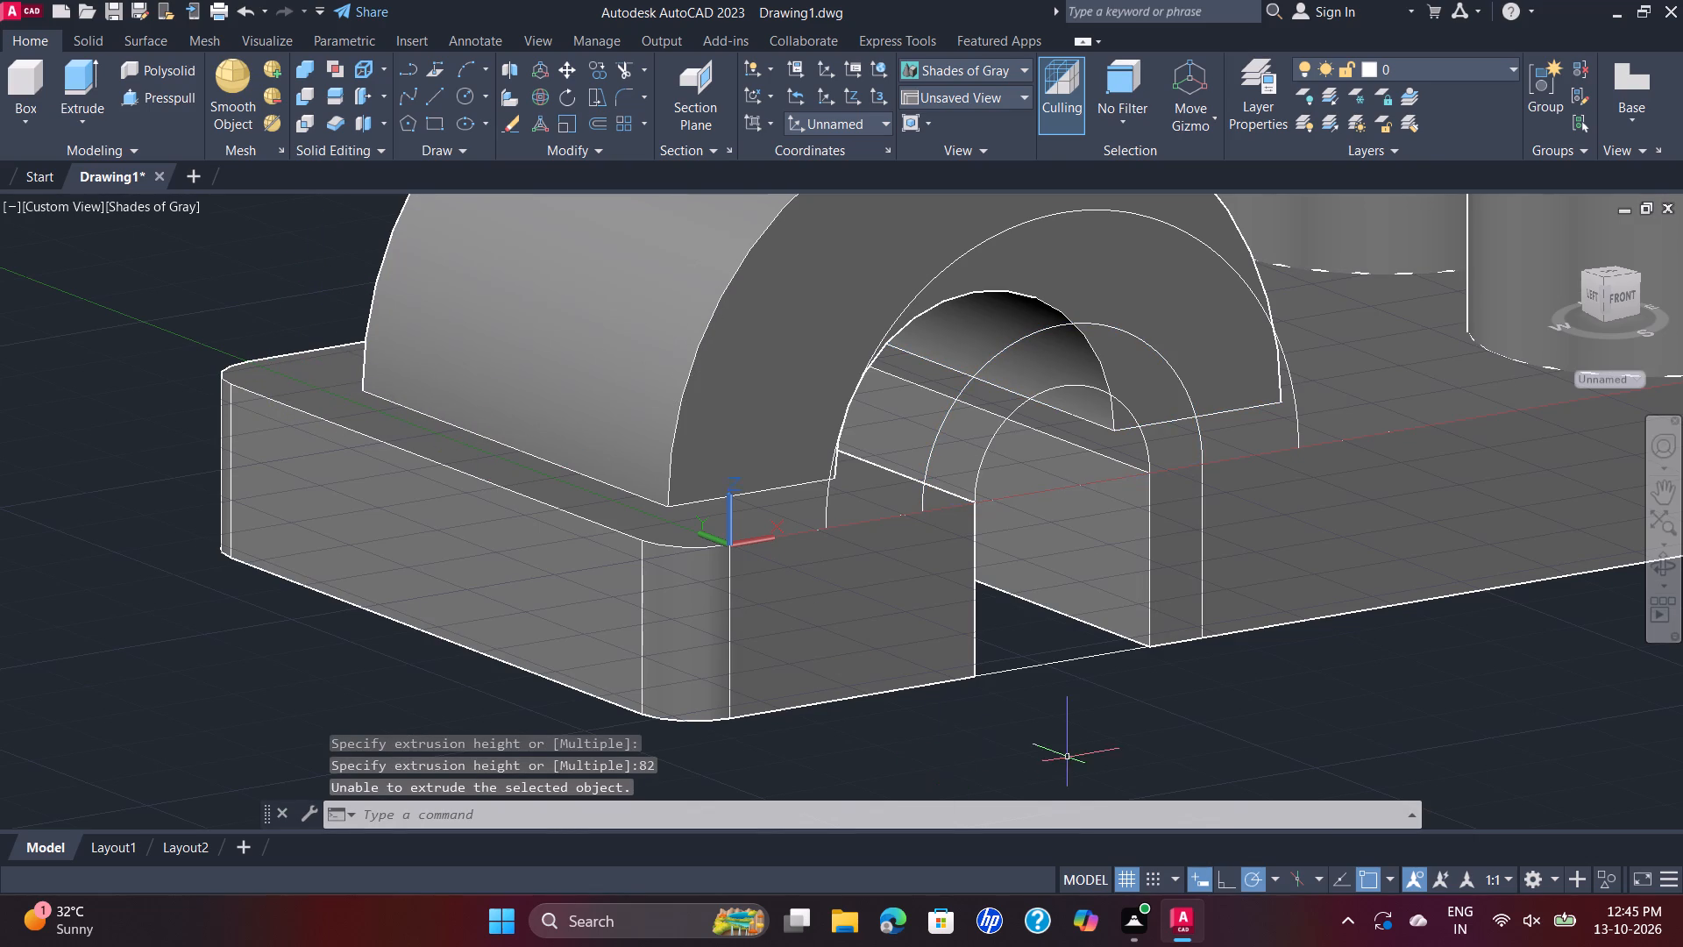
# Erase the leftover line spanning the slot opening along the base's back top edge.
pyautogui.scroll(-2, 1069, 757)
pyautogui.keyDown('ctrl'); pyautogui.moveTo(1070, 749); pyautogui.dragTo(1090, 754, button='middle'); pyautogui.keyUp('ctrl')
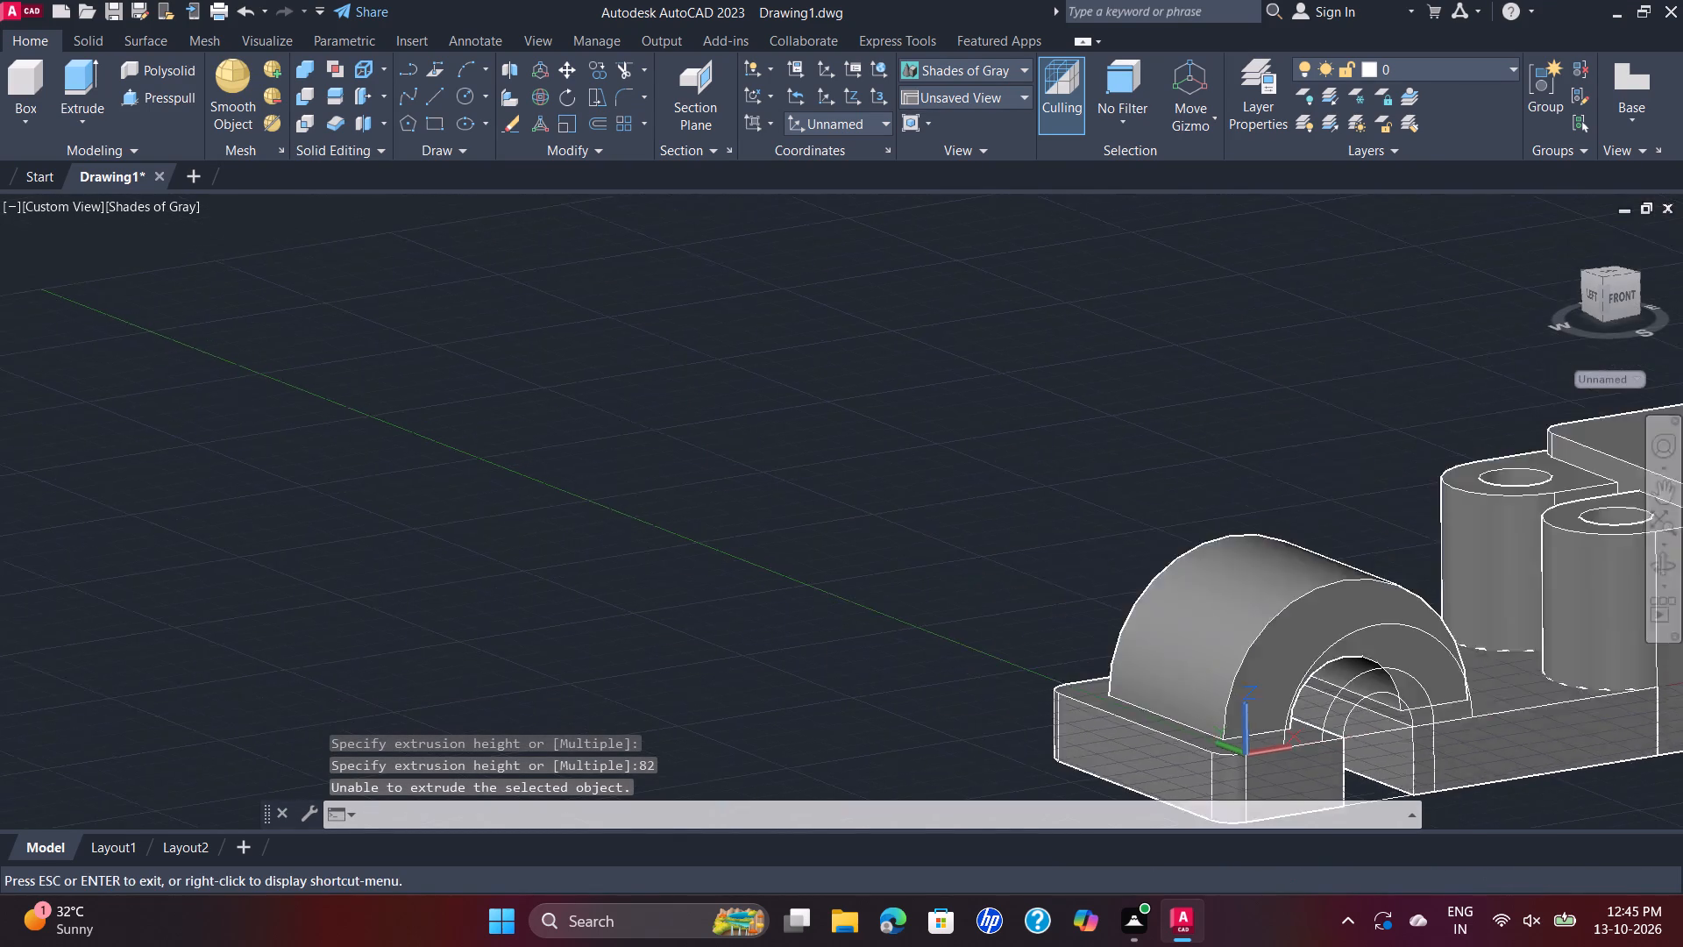
pyautogui.keyDown('ctrl'); pyautogui.moveTo(1090, 754); pyautogui.dragTo(967, 751, button='middle'); pyautogui.keyUp('ctrl')
pyautogui.scroll(-3, 1025, 703)
pyautogui.scroll(3, 723, 612)
pyautogui.keyDown('shift'); pyautogui.moveTo(741, 612); pyautogui.dragTo(756, 616, button='middle'); pyautogui.keyUp('shift')
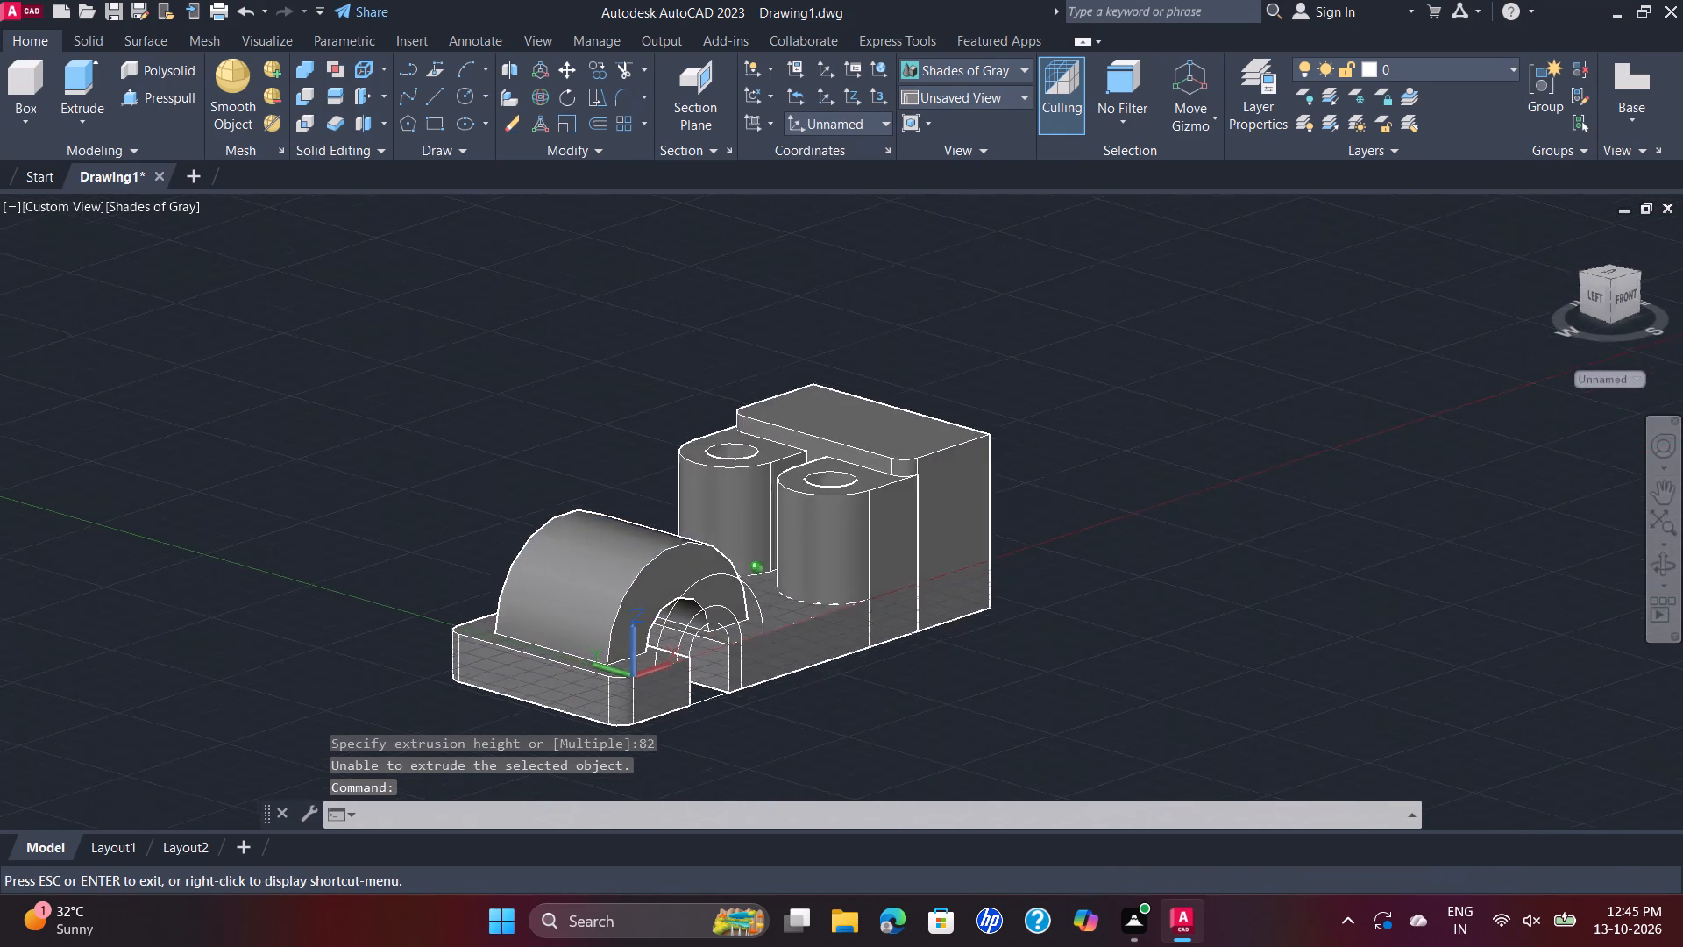
pyautogui.keyDown('shift'); pyautogui.moveTo(756, 616); pyautogui.dragTo(1072, 613, button='middle'); pyautogui.keyUp('shift')
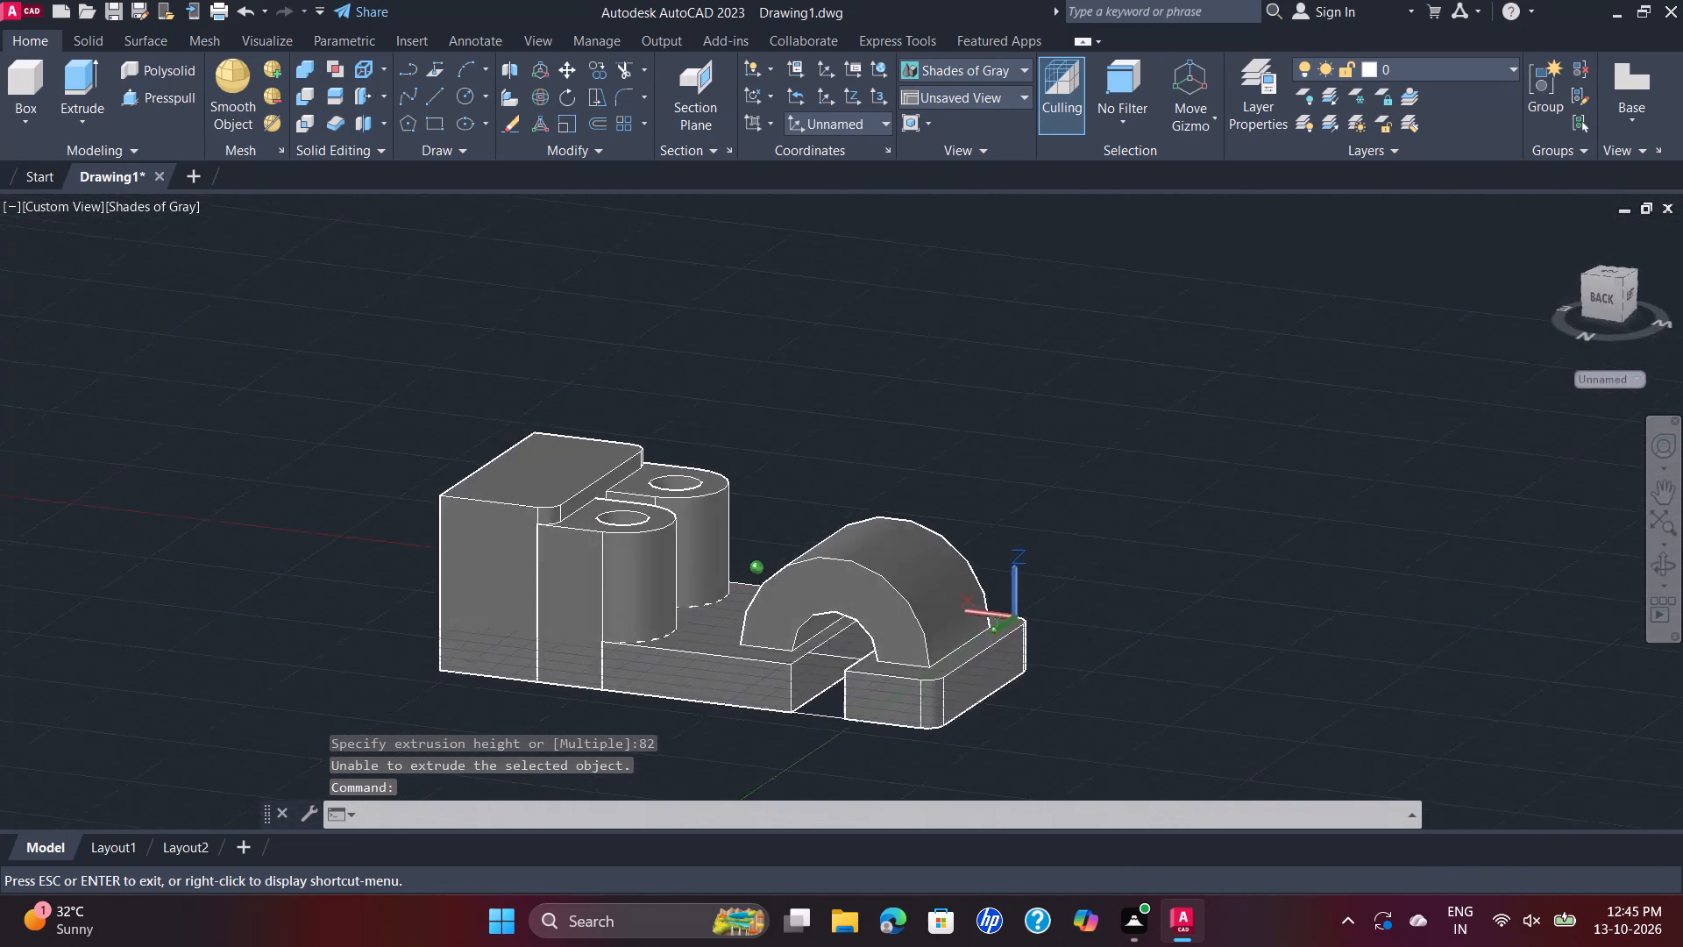
pyautogui.keyDown('shift'); pyautogui.moveTo(1072, 613); pyautogui.dragTo(1144, 588, button='middle'); pyautogui.keyUp('shift')
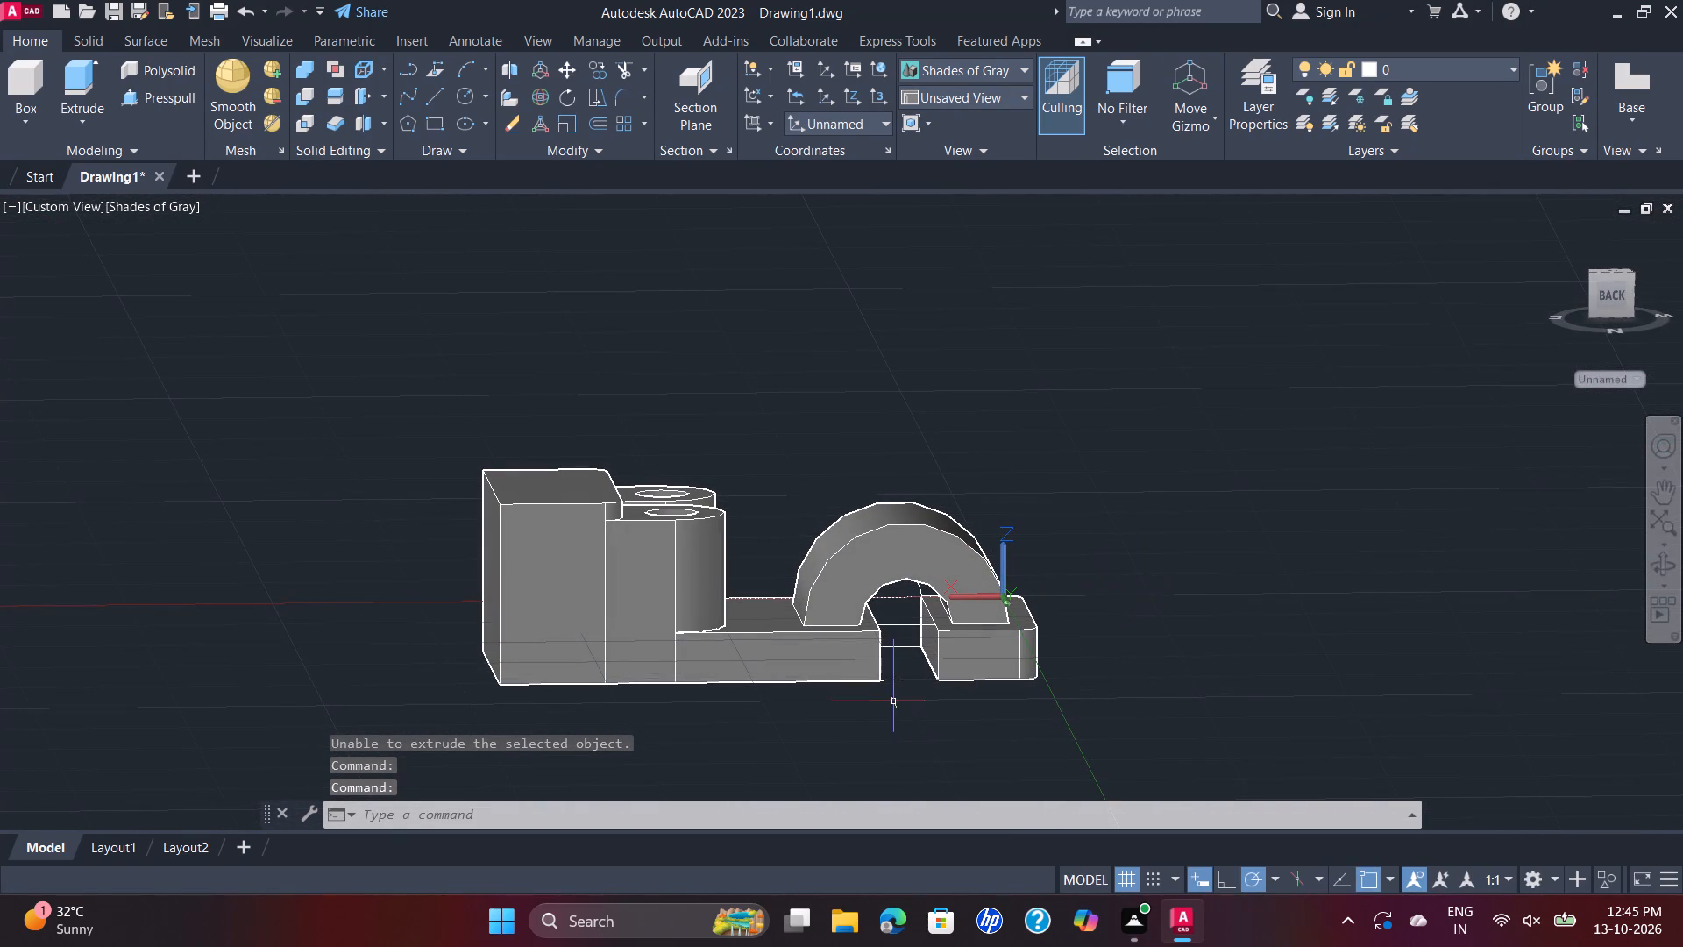
pyautogui.click(908, 625)
pyautogui.press('Delete')
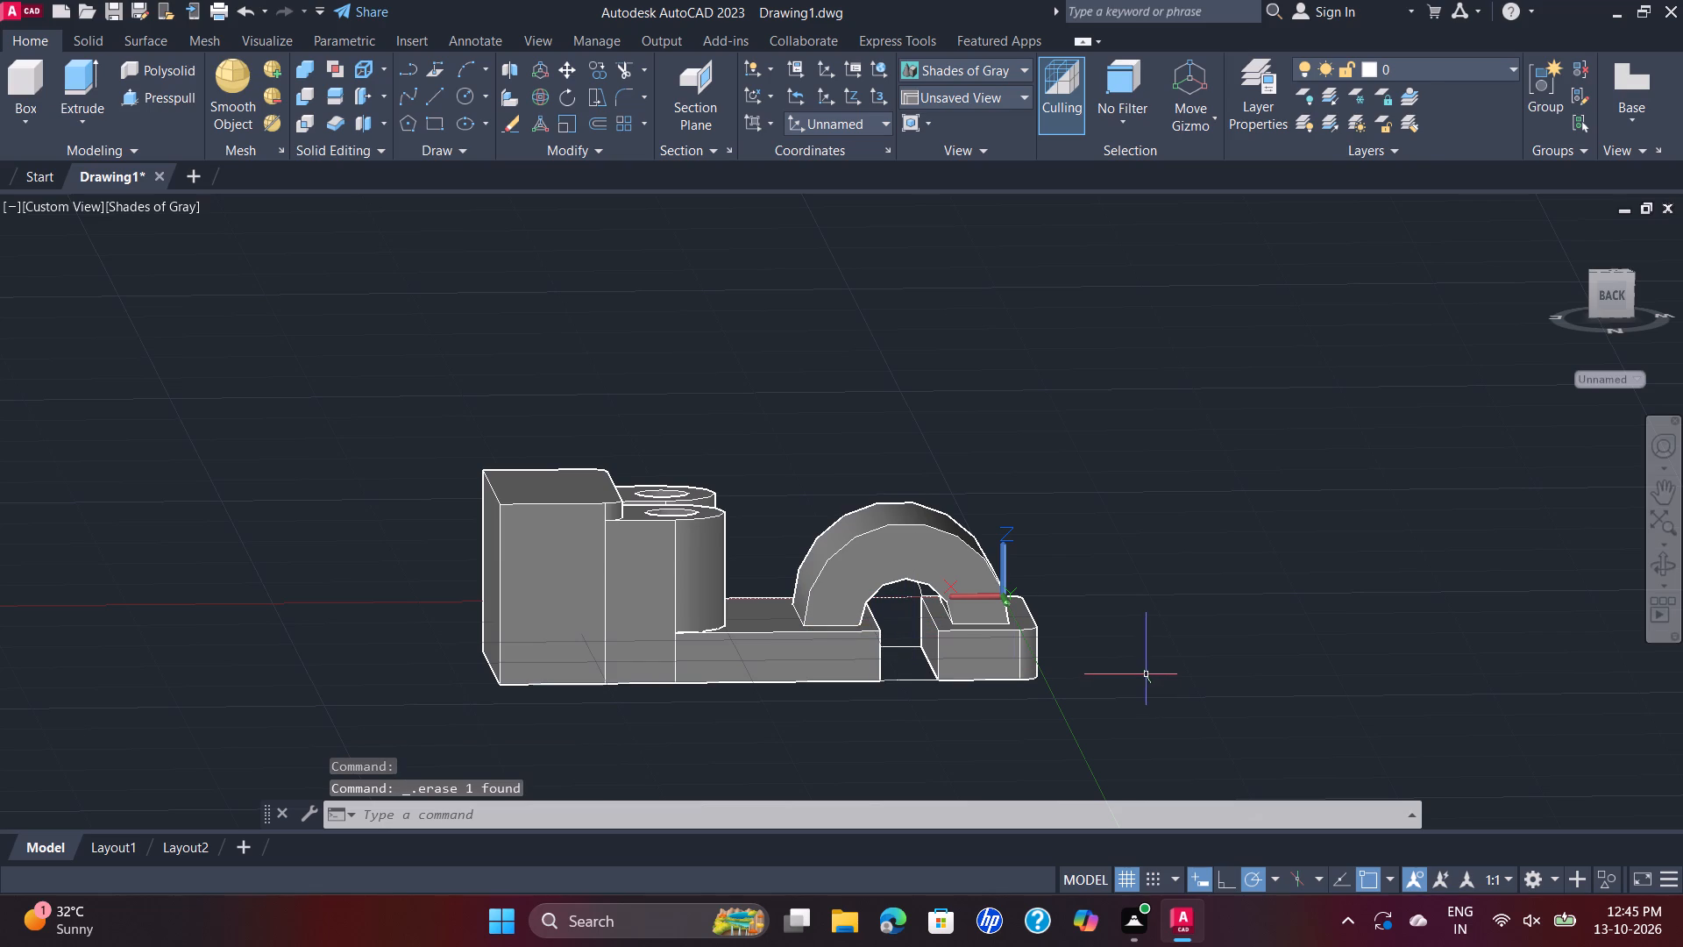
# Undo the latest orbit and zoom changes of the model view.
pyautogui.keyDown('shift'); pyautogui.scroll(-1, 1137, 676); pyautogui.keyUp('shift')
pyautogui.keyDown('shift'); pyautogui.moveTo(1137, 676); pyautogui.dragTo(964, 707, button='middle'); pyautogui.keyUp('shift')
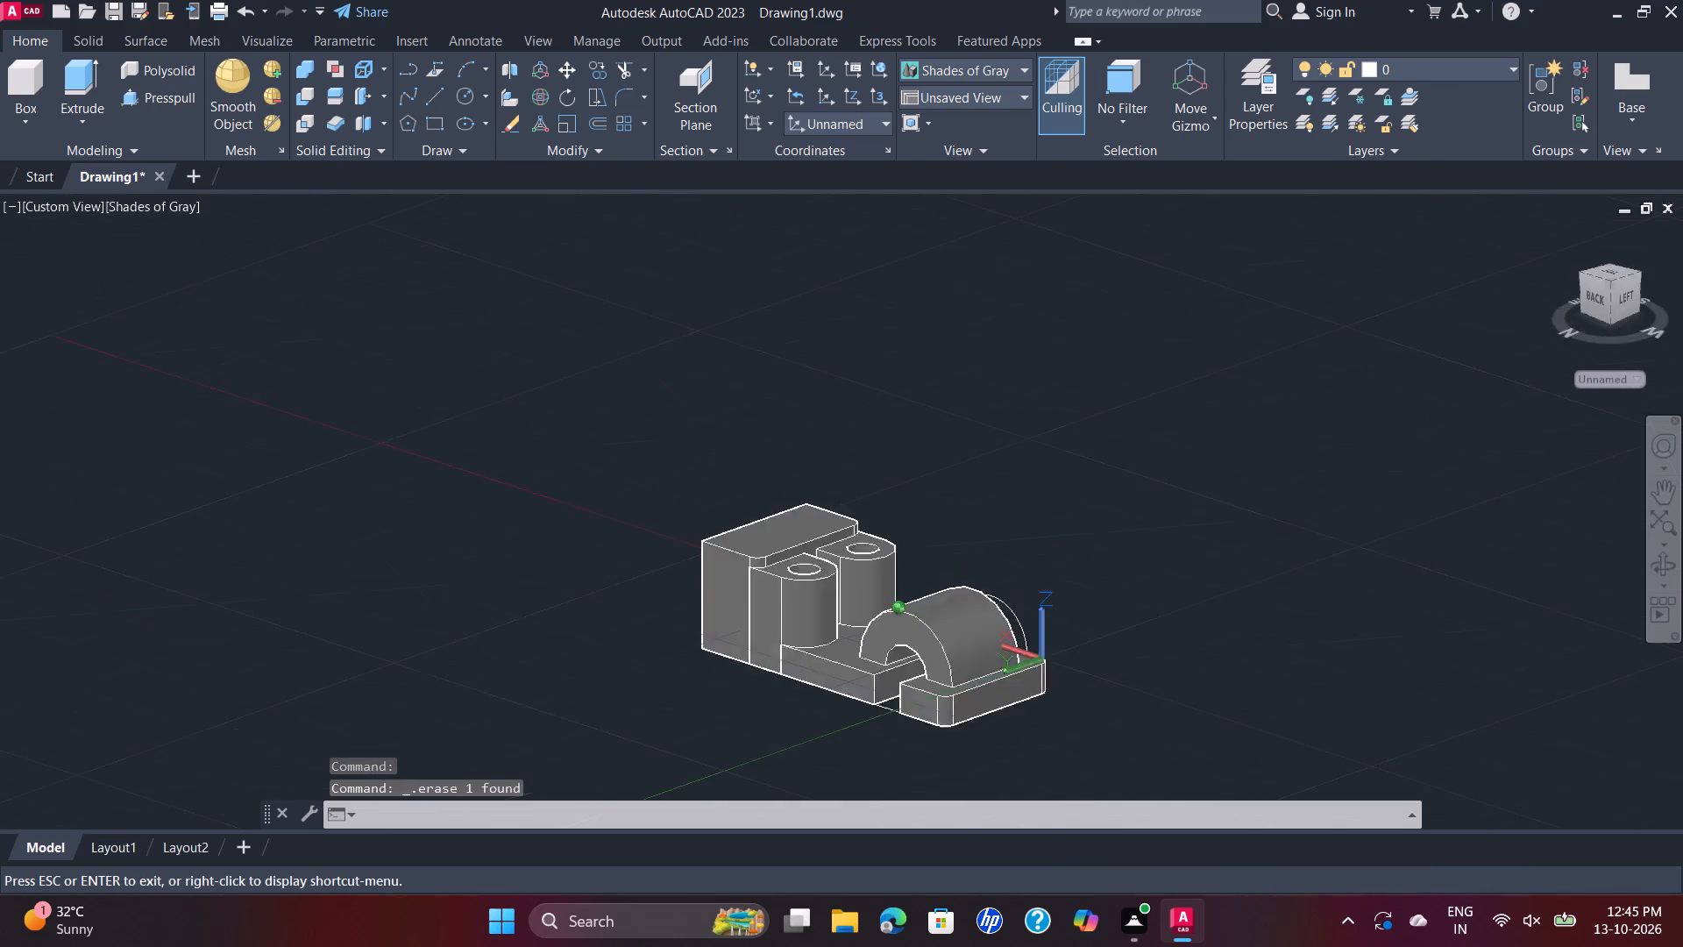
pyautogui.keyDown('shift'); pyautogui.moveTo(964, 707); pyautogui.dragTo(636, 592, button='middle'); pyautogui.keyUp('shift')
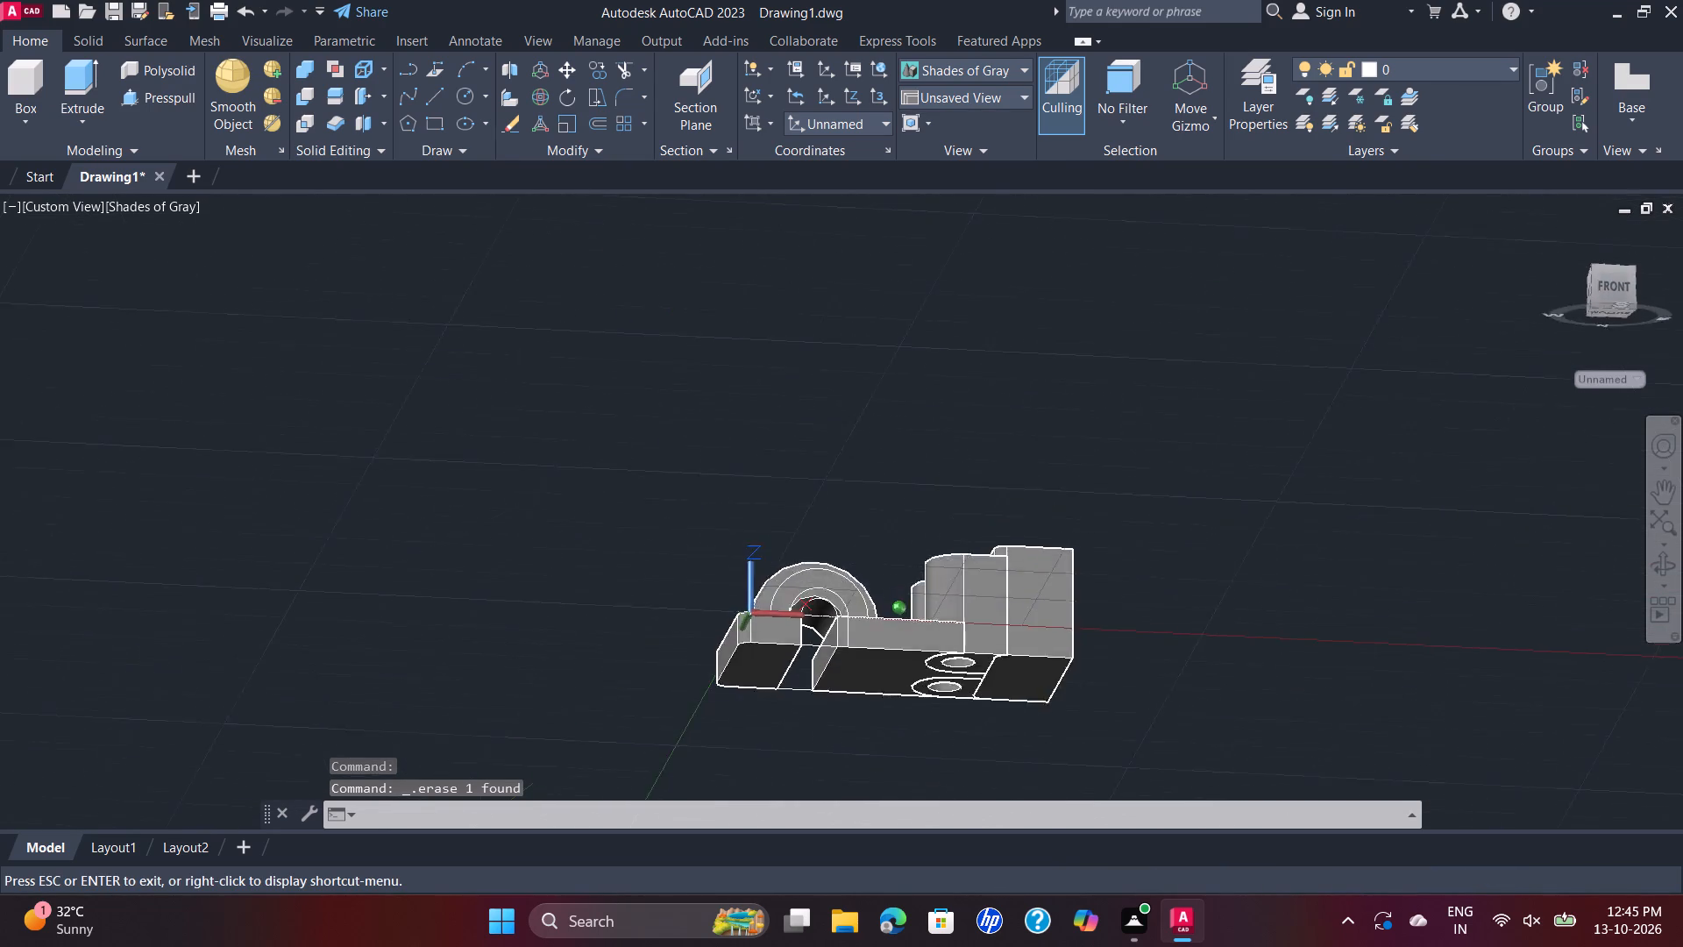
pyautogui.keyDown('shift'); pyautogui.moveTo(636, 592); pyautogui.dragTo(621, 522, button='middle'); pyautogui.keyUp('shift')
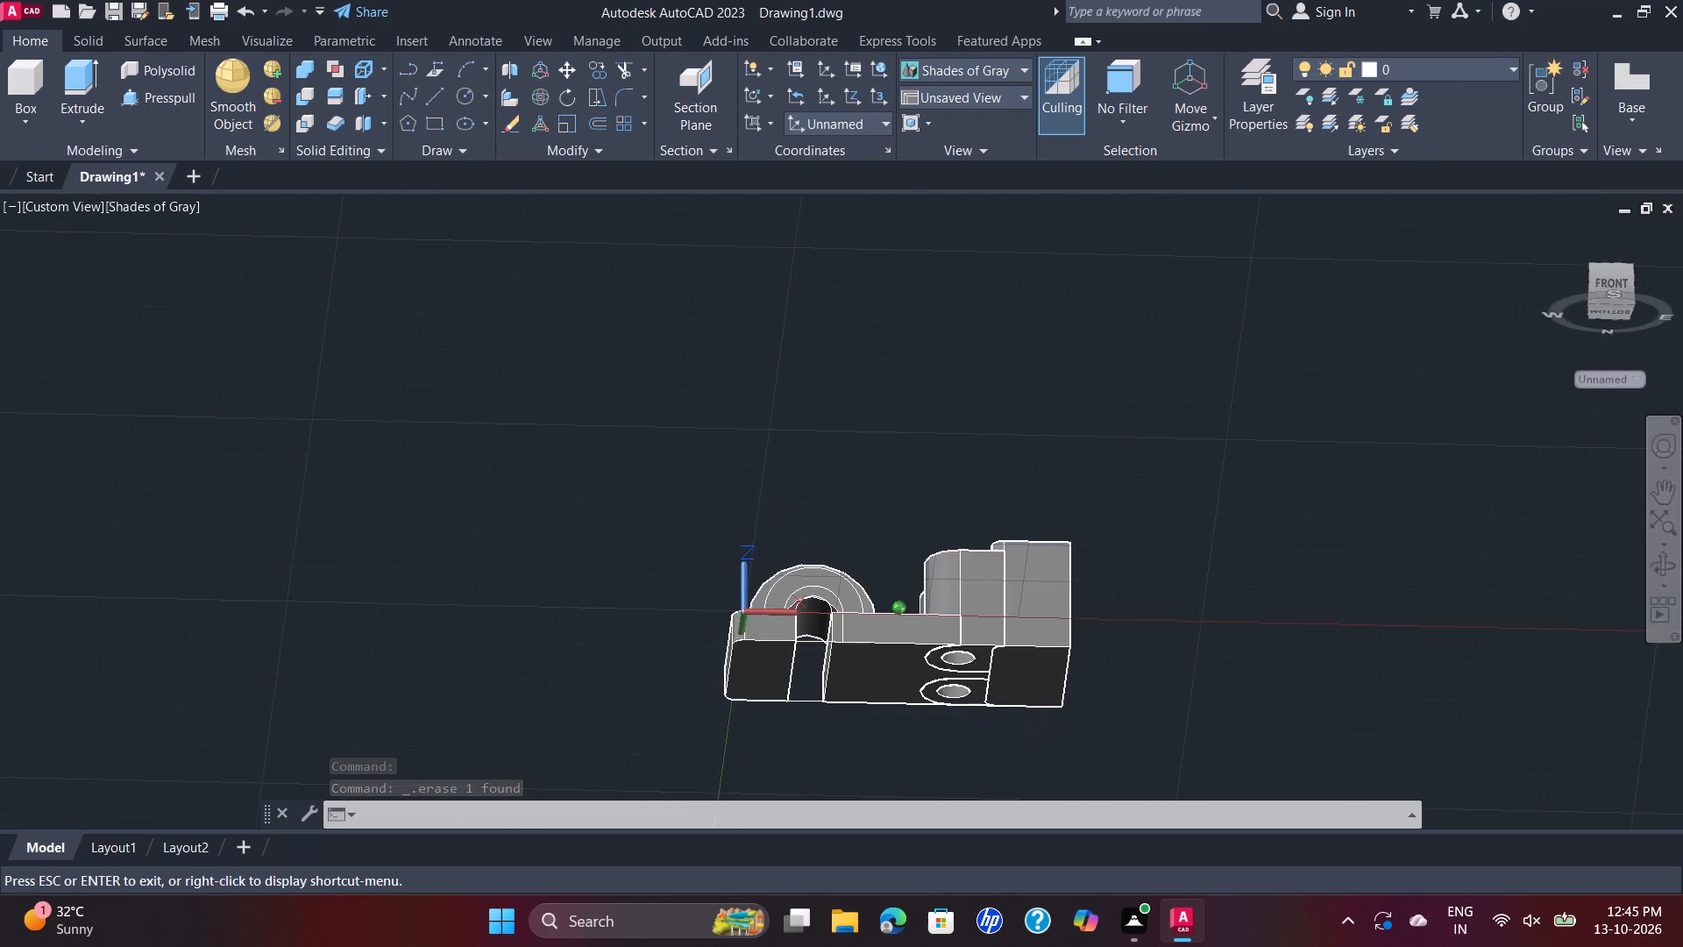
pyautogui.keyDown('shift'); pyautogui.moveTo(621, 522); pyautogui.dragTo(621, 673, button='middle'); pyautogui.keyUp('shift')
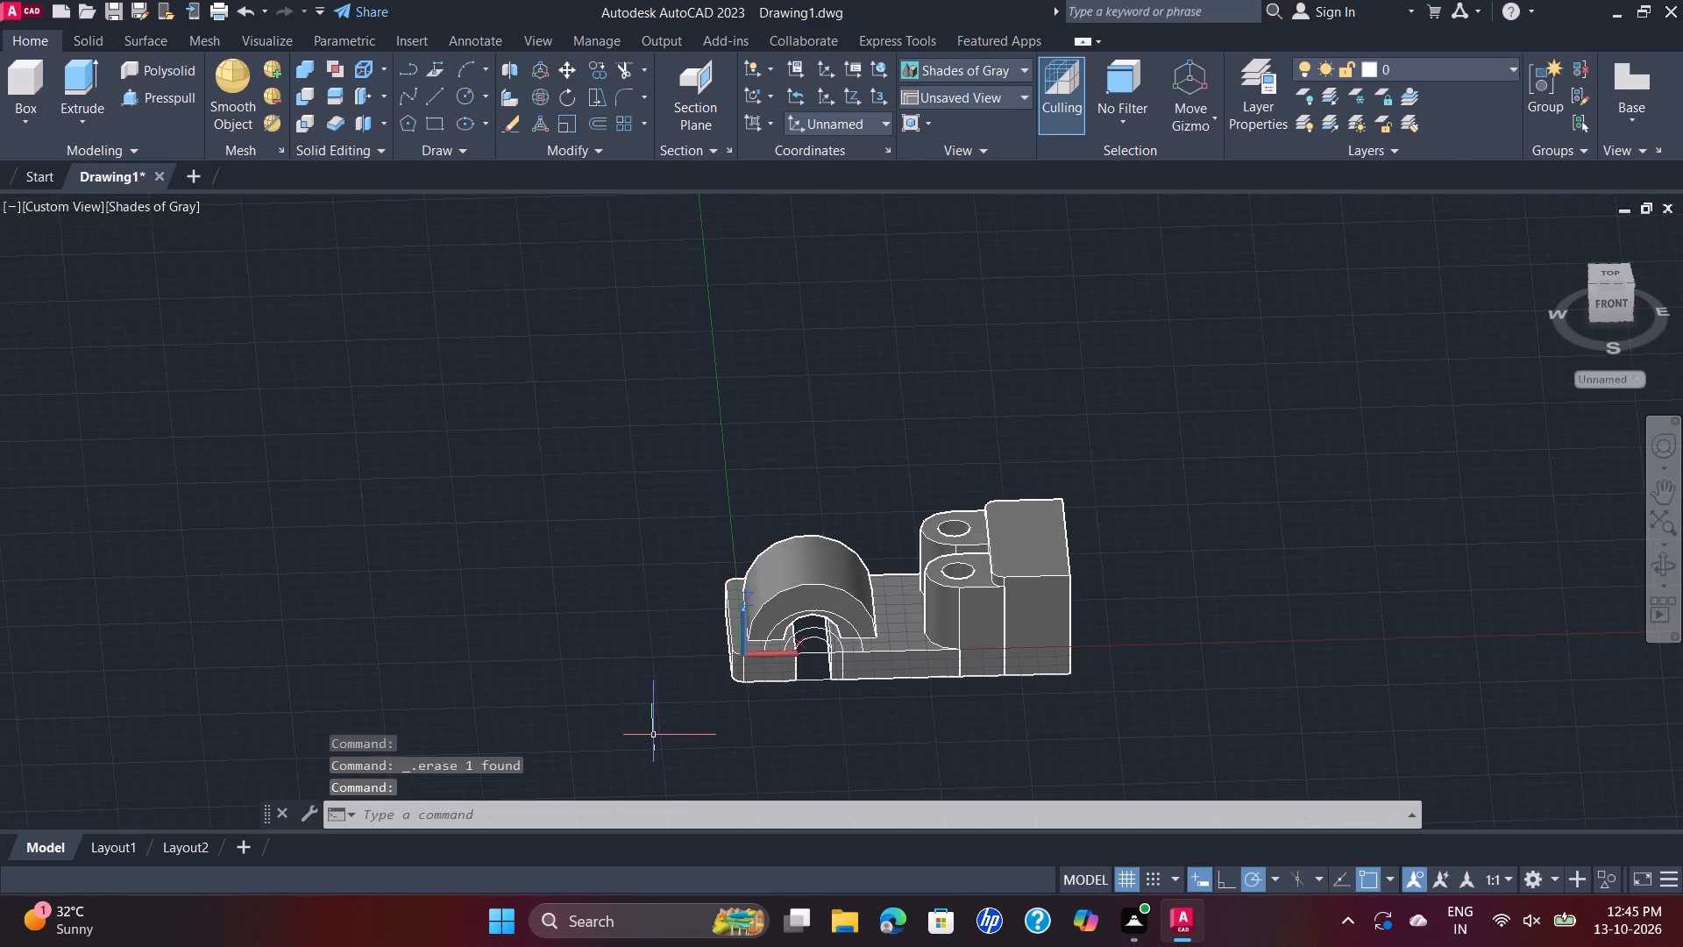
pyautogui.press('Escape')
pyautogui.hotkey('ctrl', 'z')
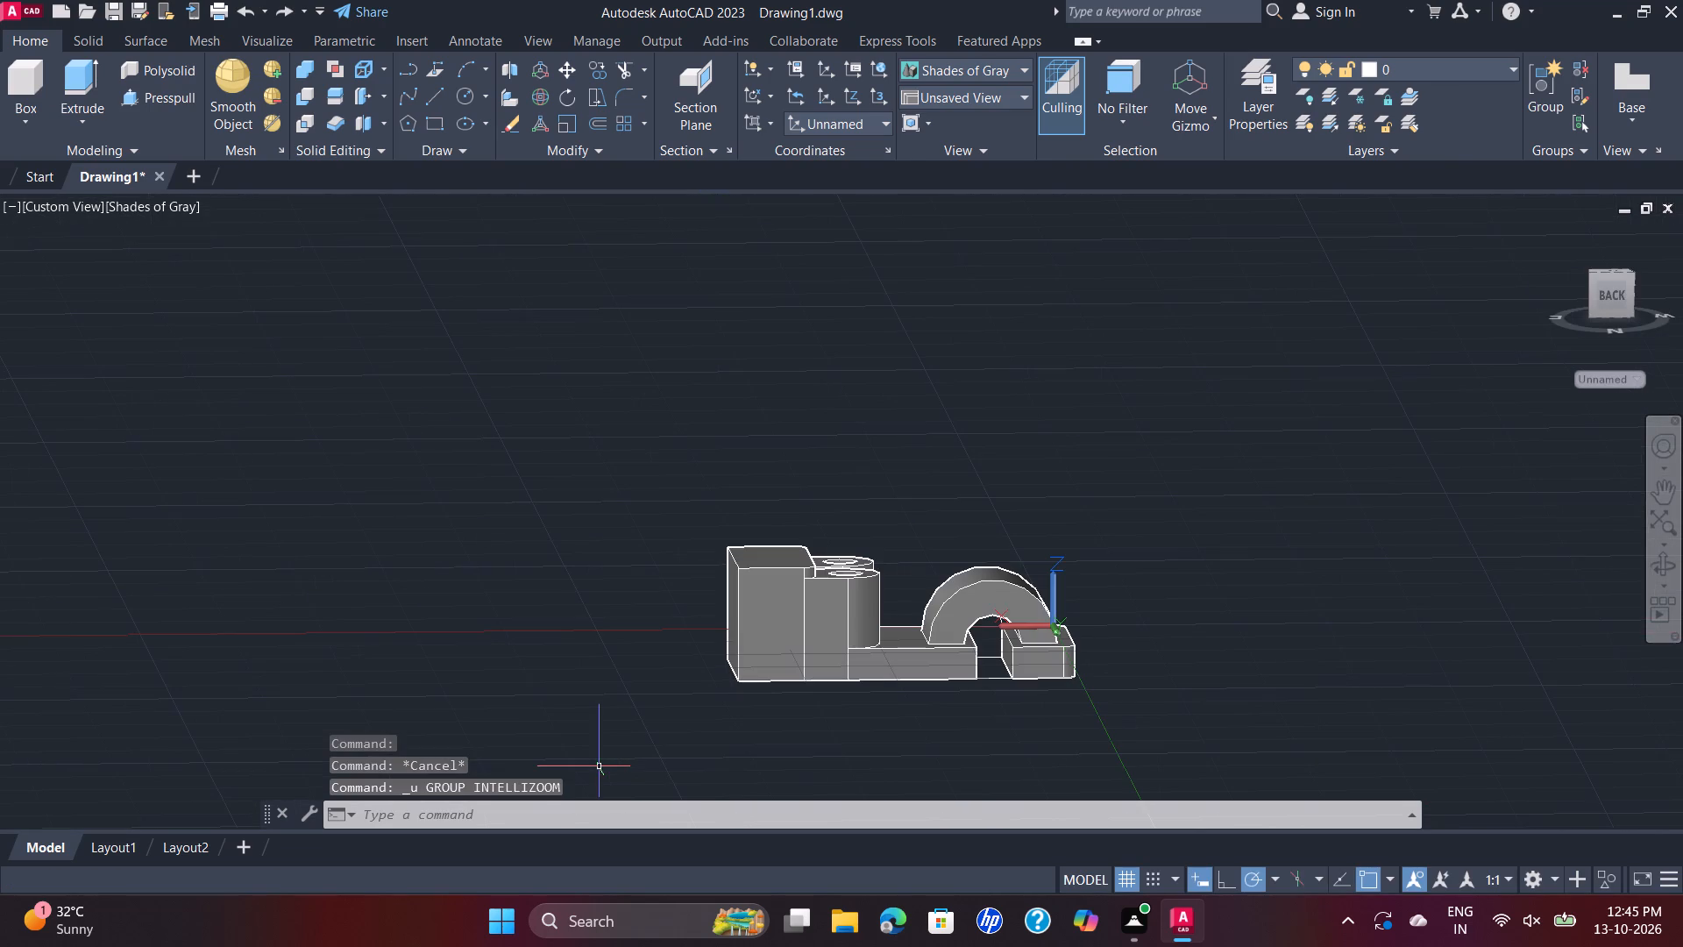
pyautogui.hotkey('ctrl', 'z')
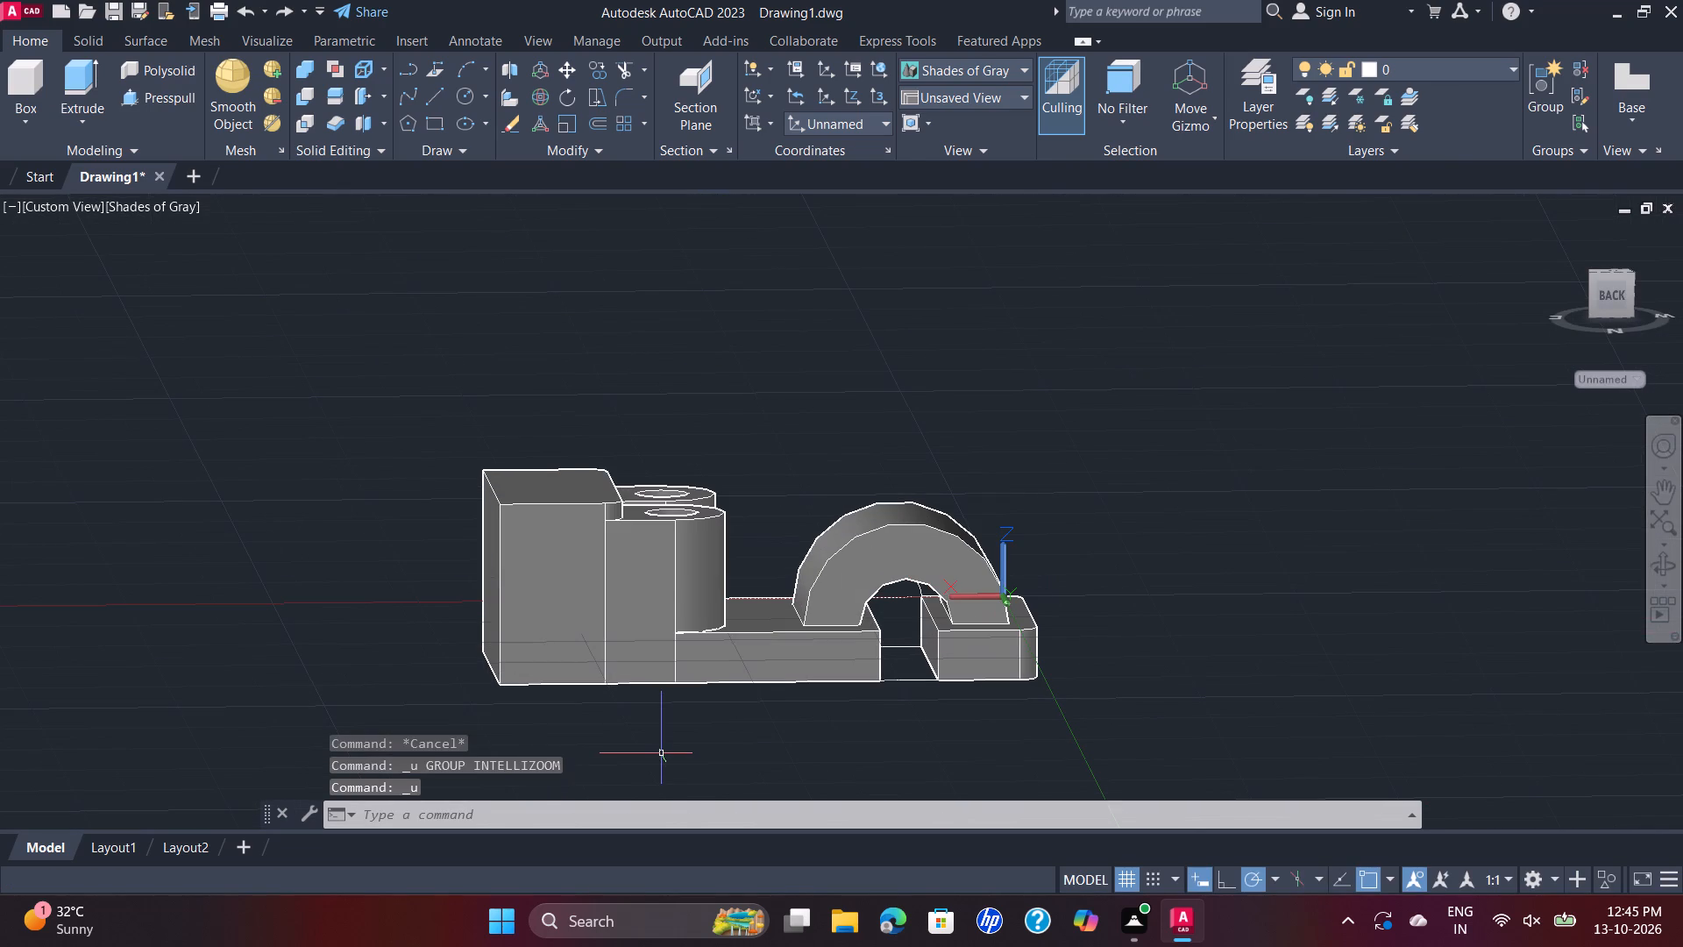
# Set the viewport to the SW Isometric view.
pyautogui.click(70, 213)
pyautogui.click(168, 402)
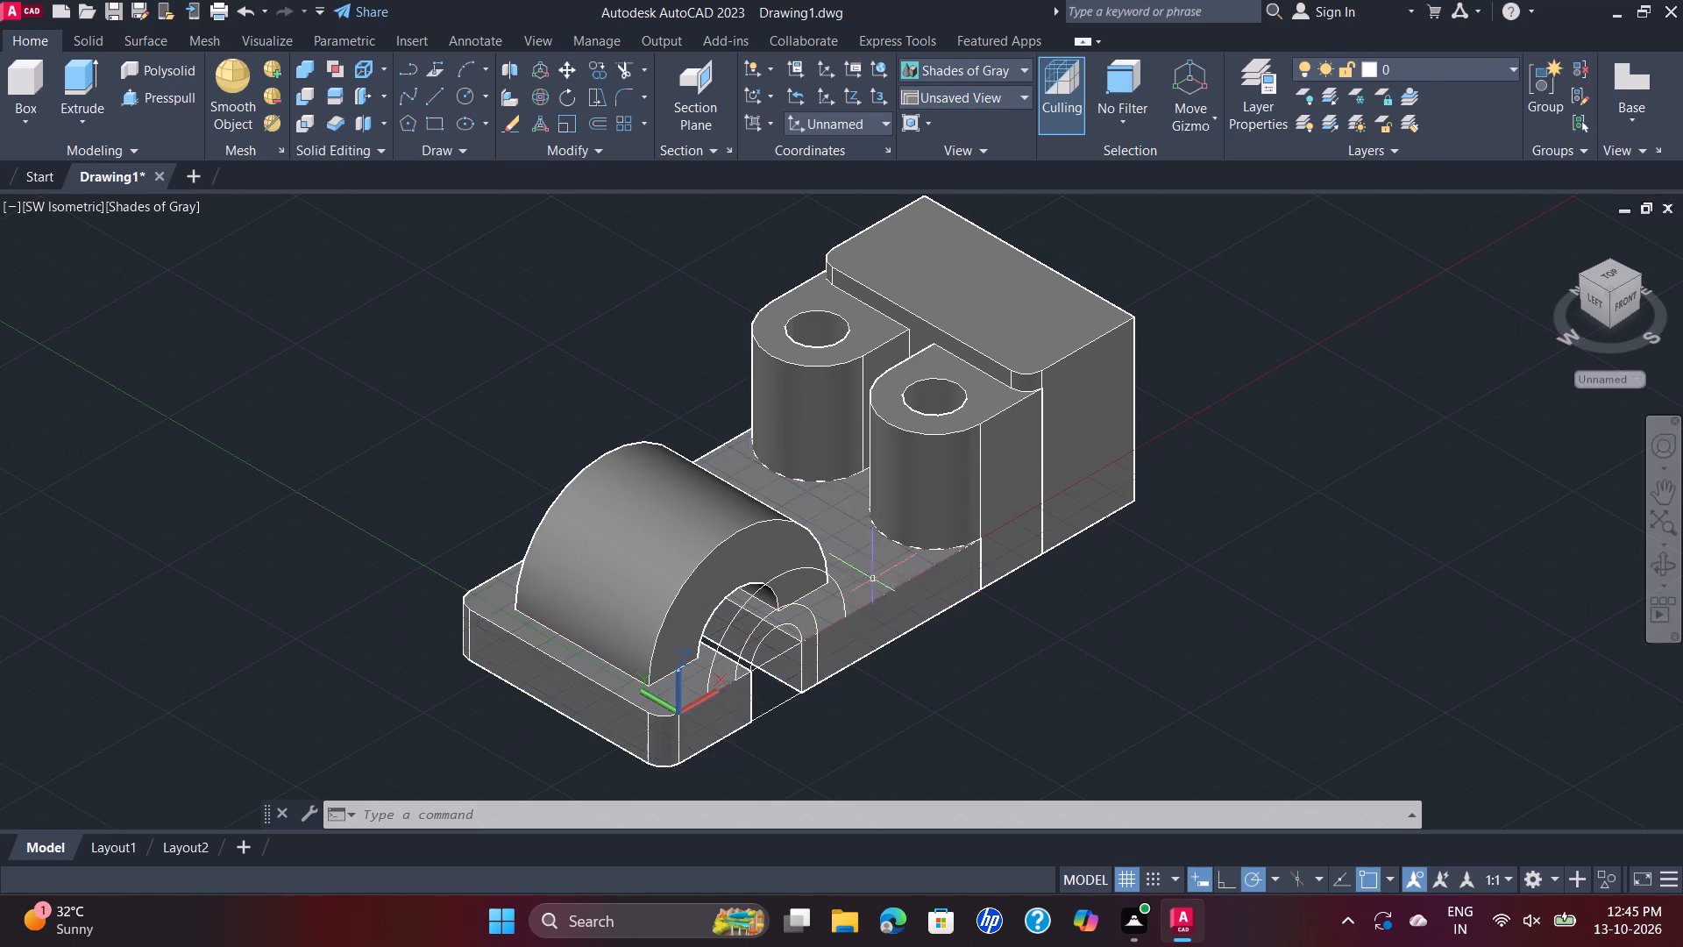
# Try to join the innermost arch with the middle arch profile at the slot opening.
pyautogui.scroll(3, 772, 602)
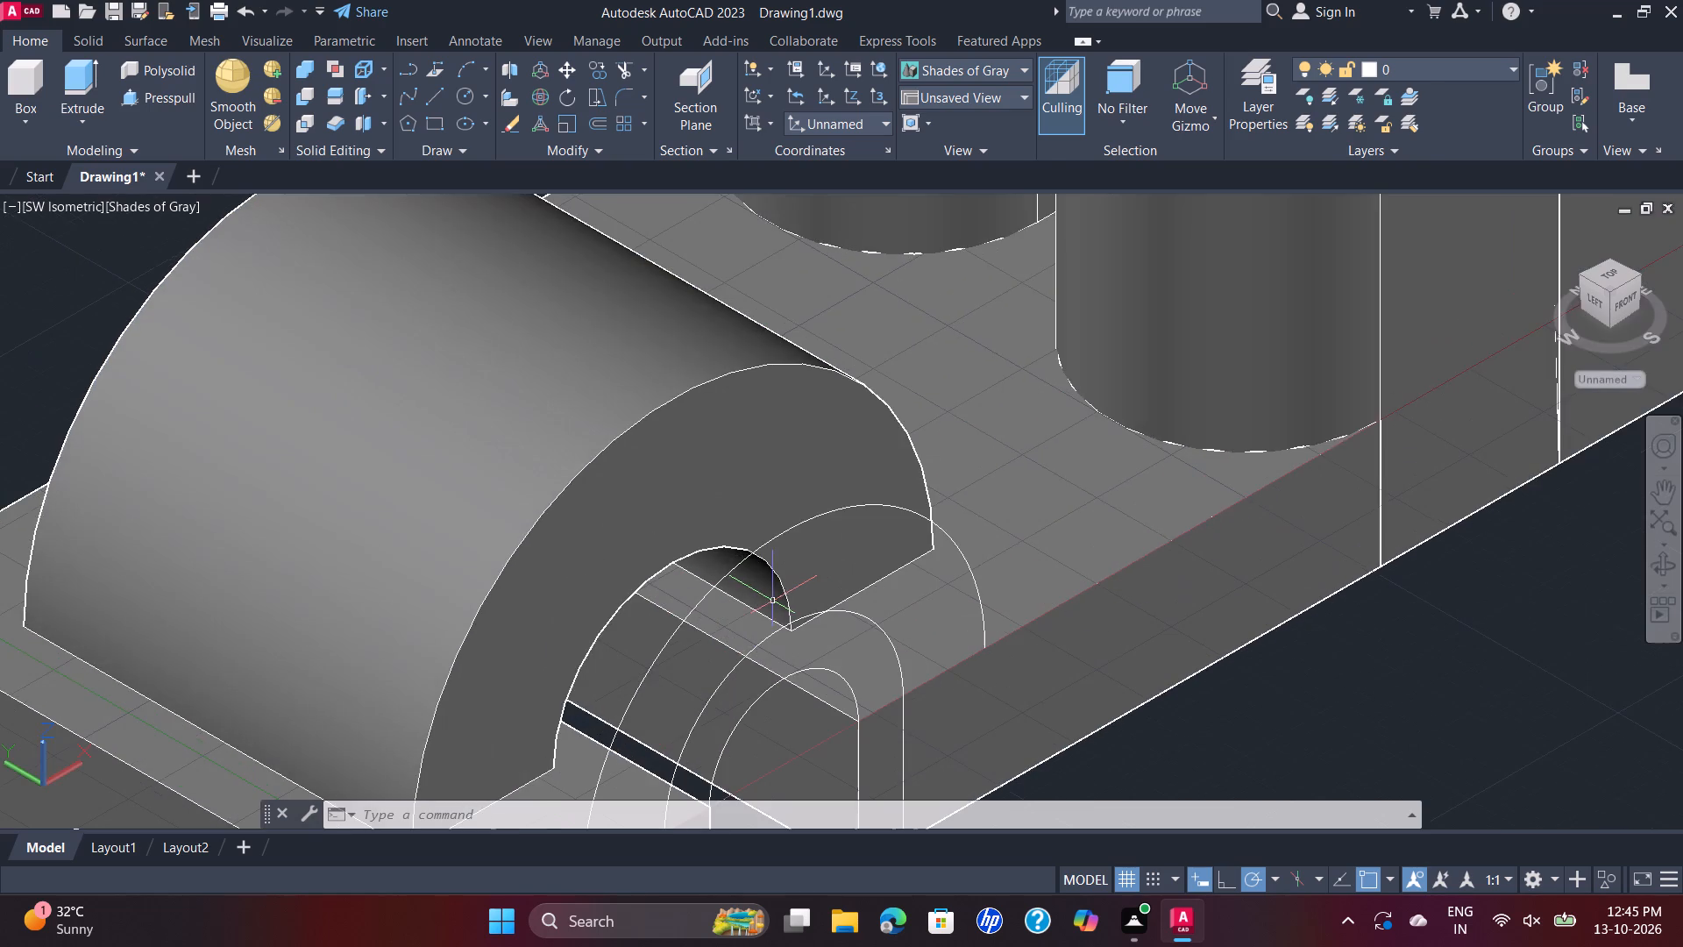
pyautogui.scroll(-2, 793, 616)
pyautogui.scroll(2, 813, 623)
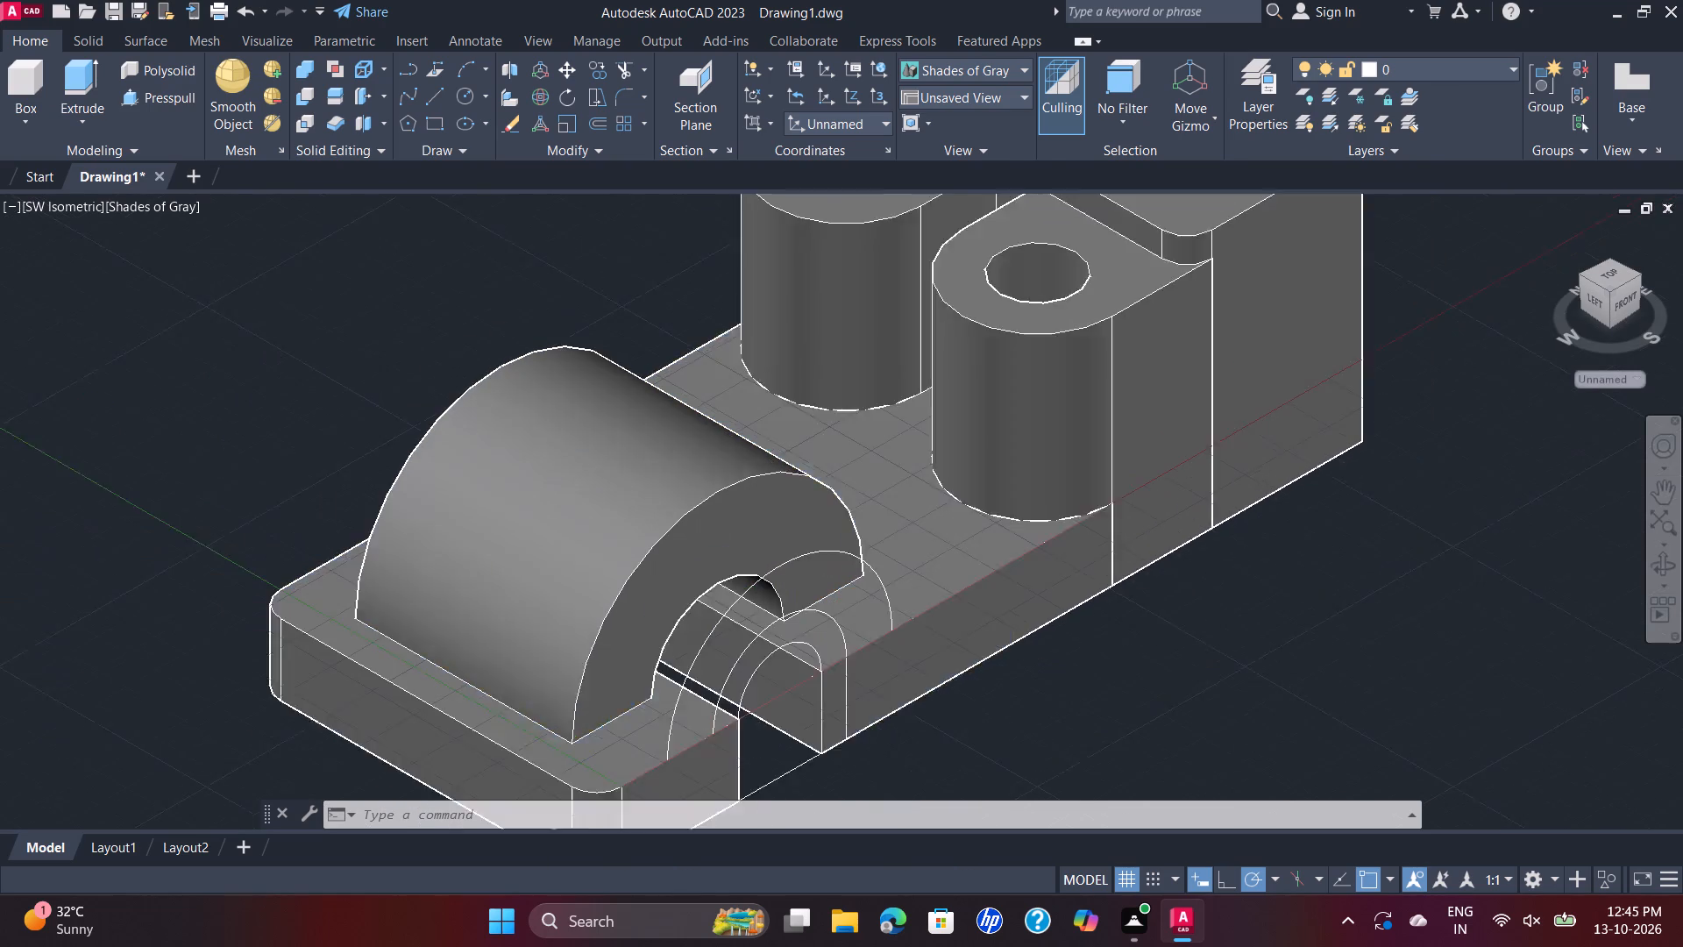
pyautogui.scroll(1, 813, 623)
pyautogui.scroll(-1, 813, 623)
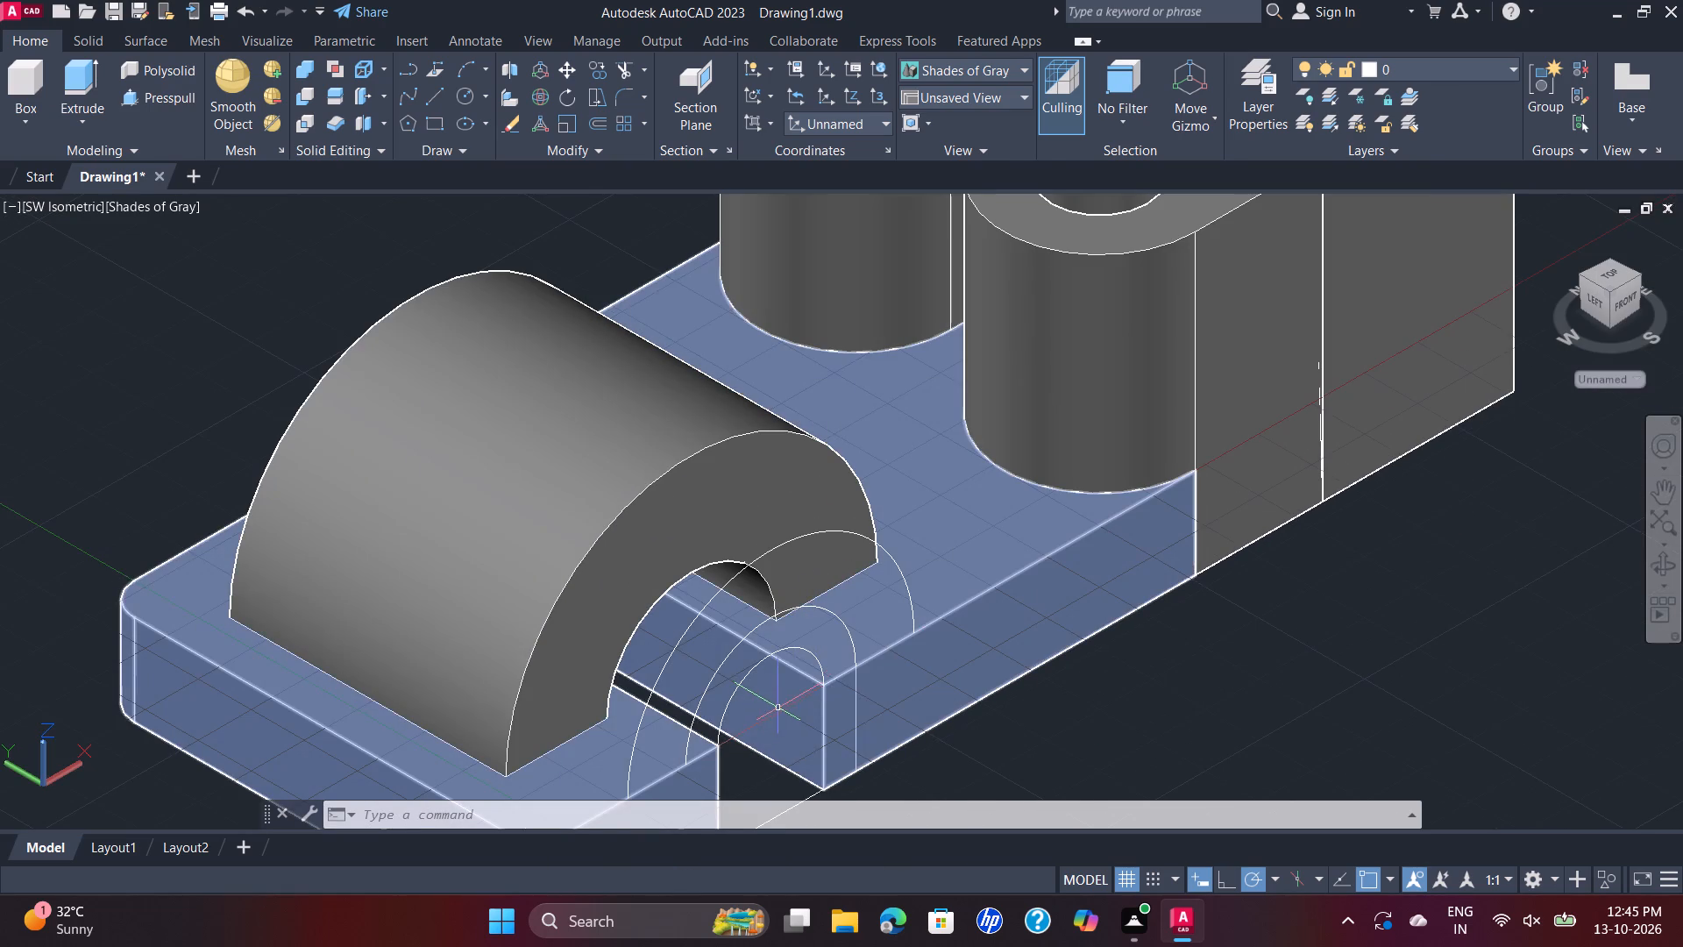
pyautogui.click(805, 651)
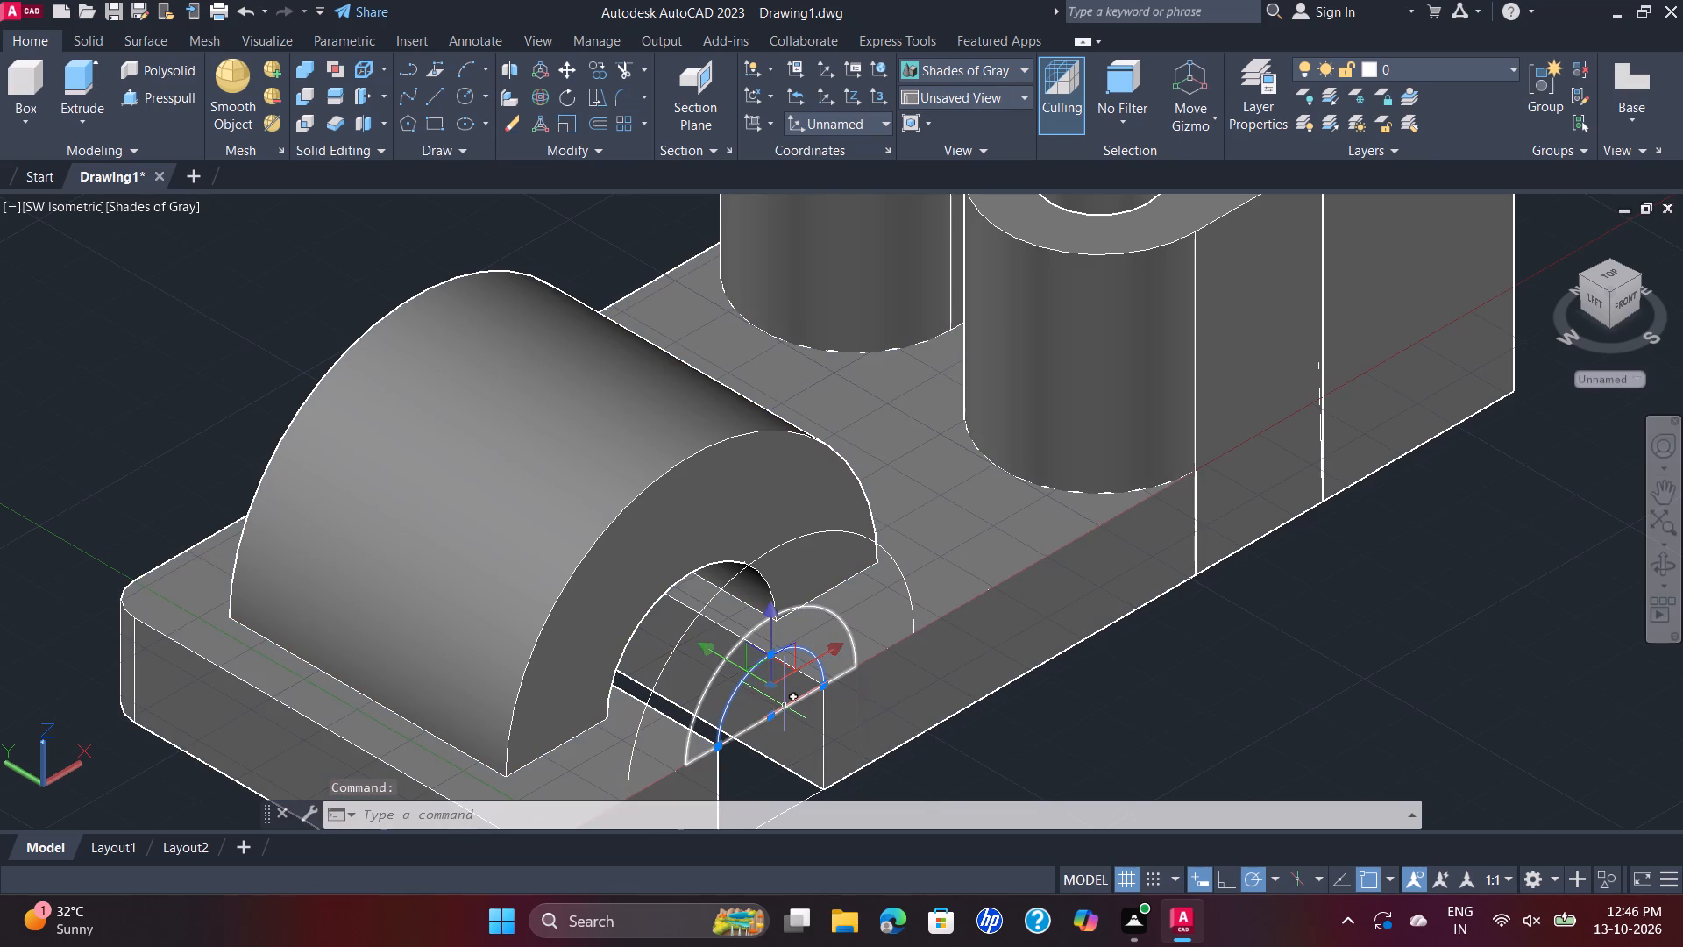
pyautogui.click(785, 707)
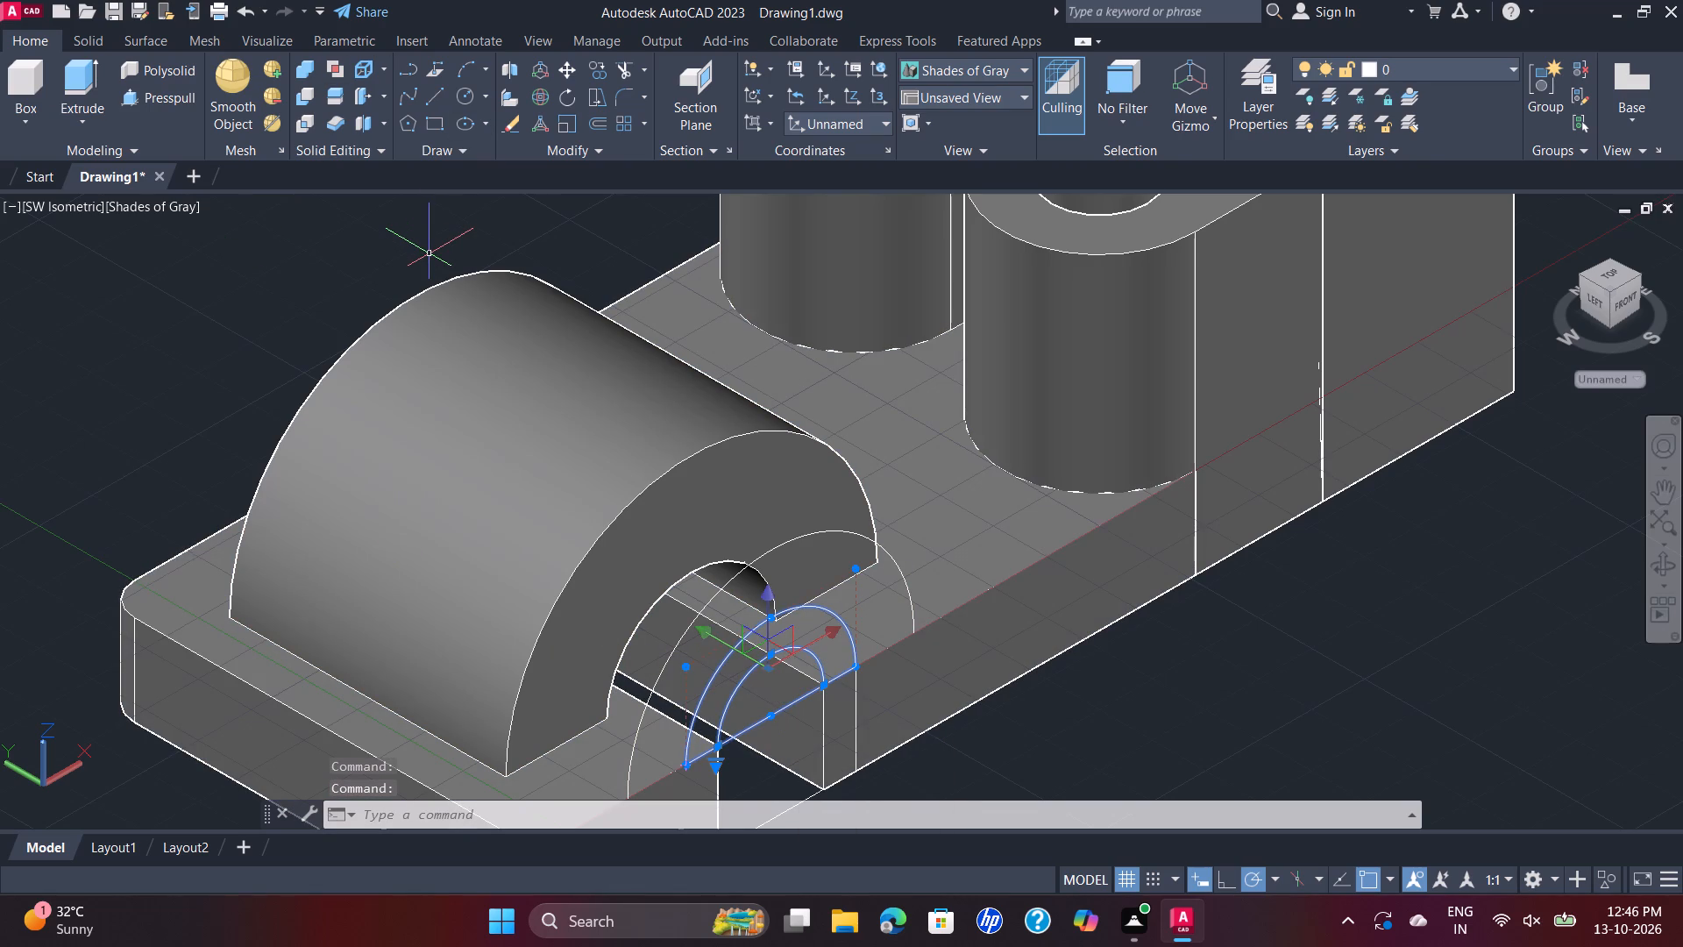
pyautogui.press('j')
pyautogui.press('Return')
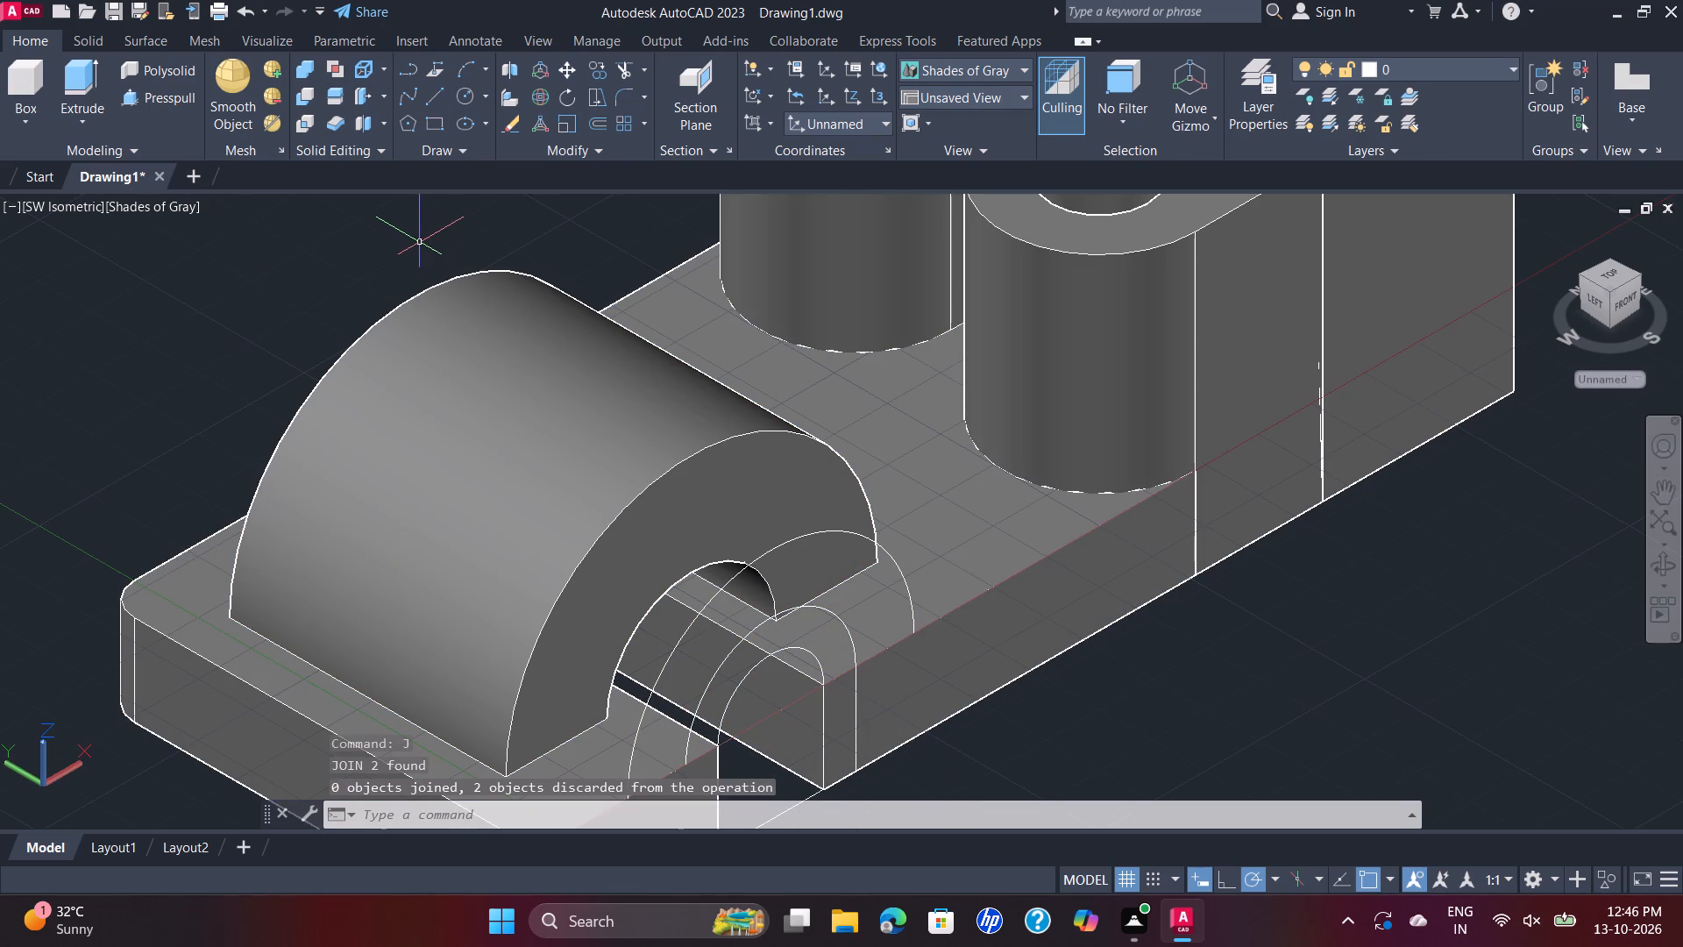
# Explode the closed middle arch profile into its separate arch and base line.
pyautogui.click(746, 673)
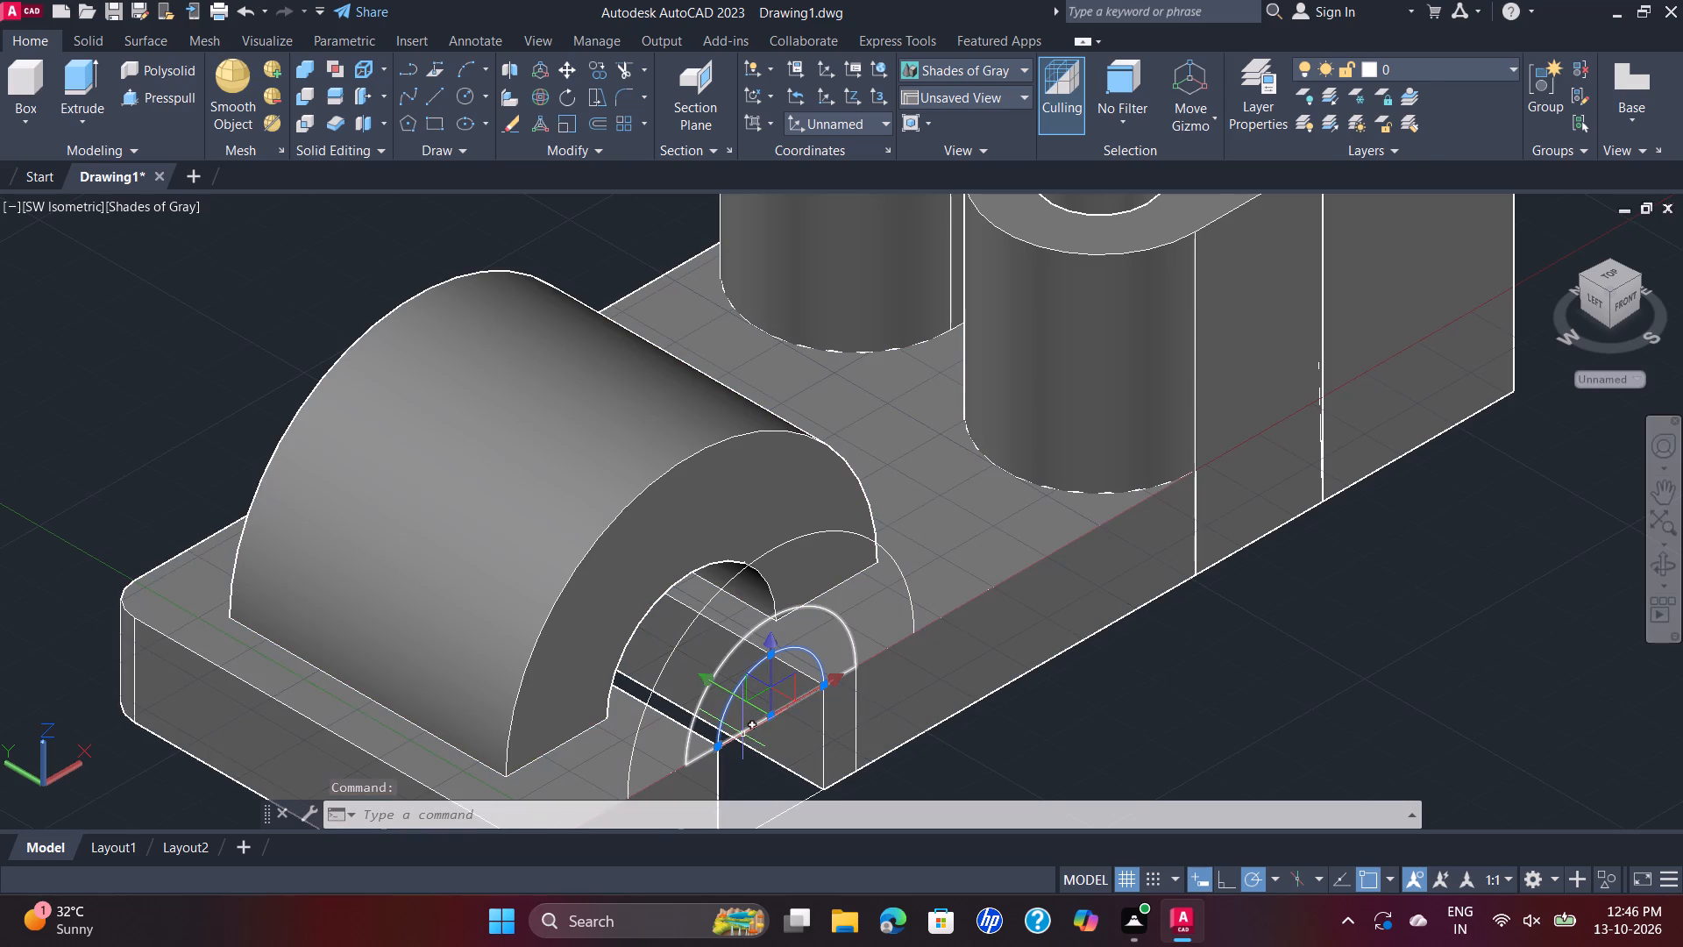
pyautogui.press('Escape')
pyautogui.click(748, 728)
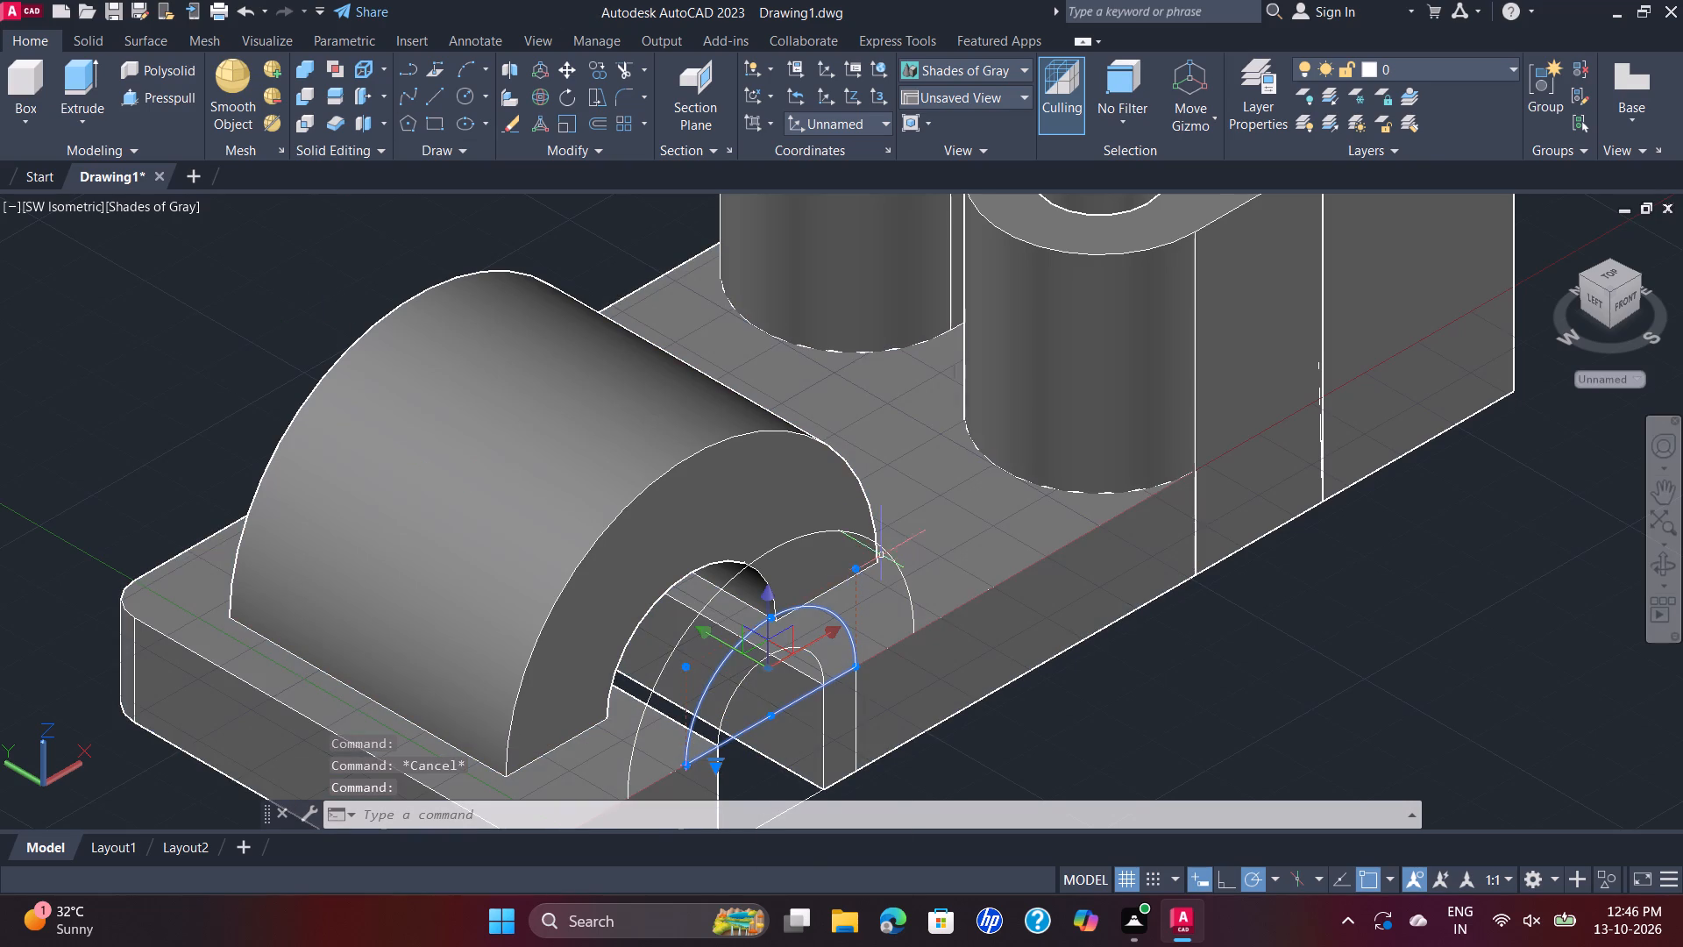
pyautogui.click(593, 147)
pyautogui.click(570, 183)
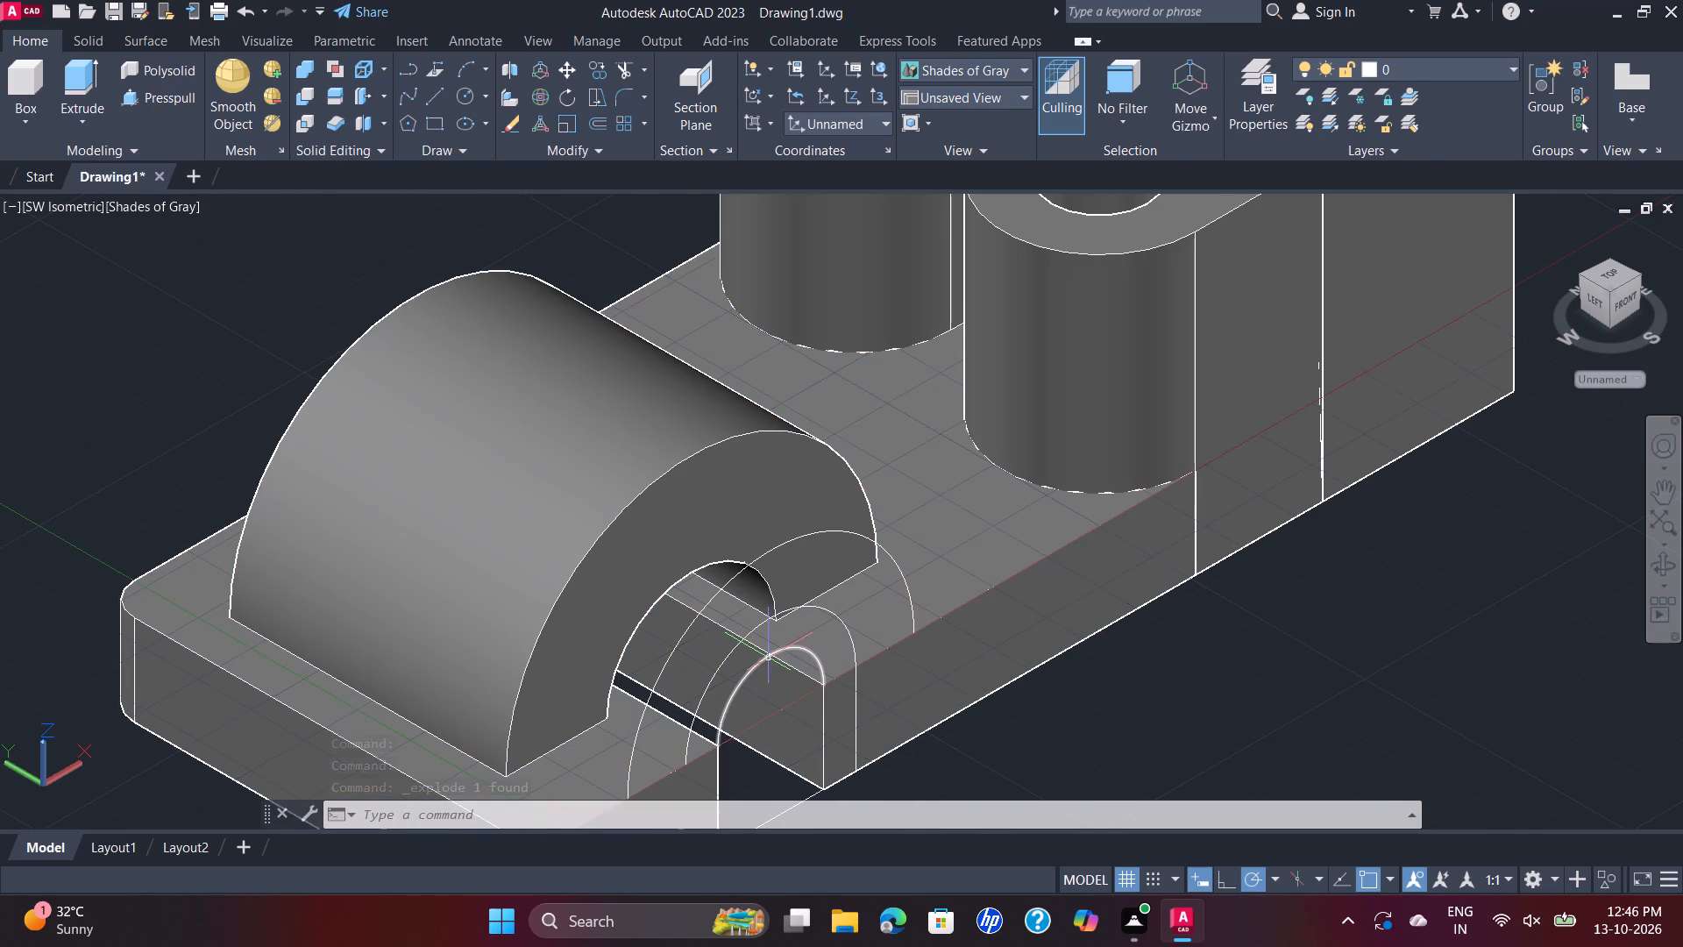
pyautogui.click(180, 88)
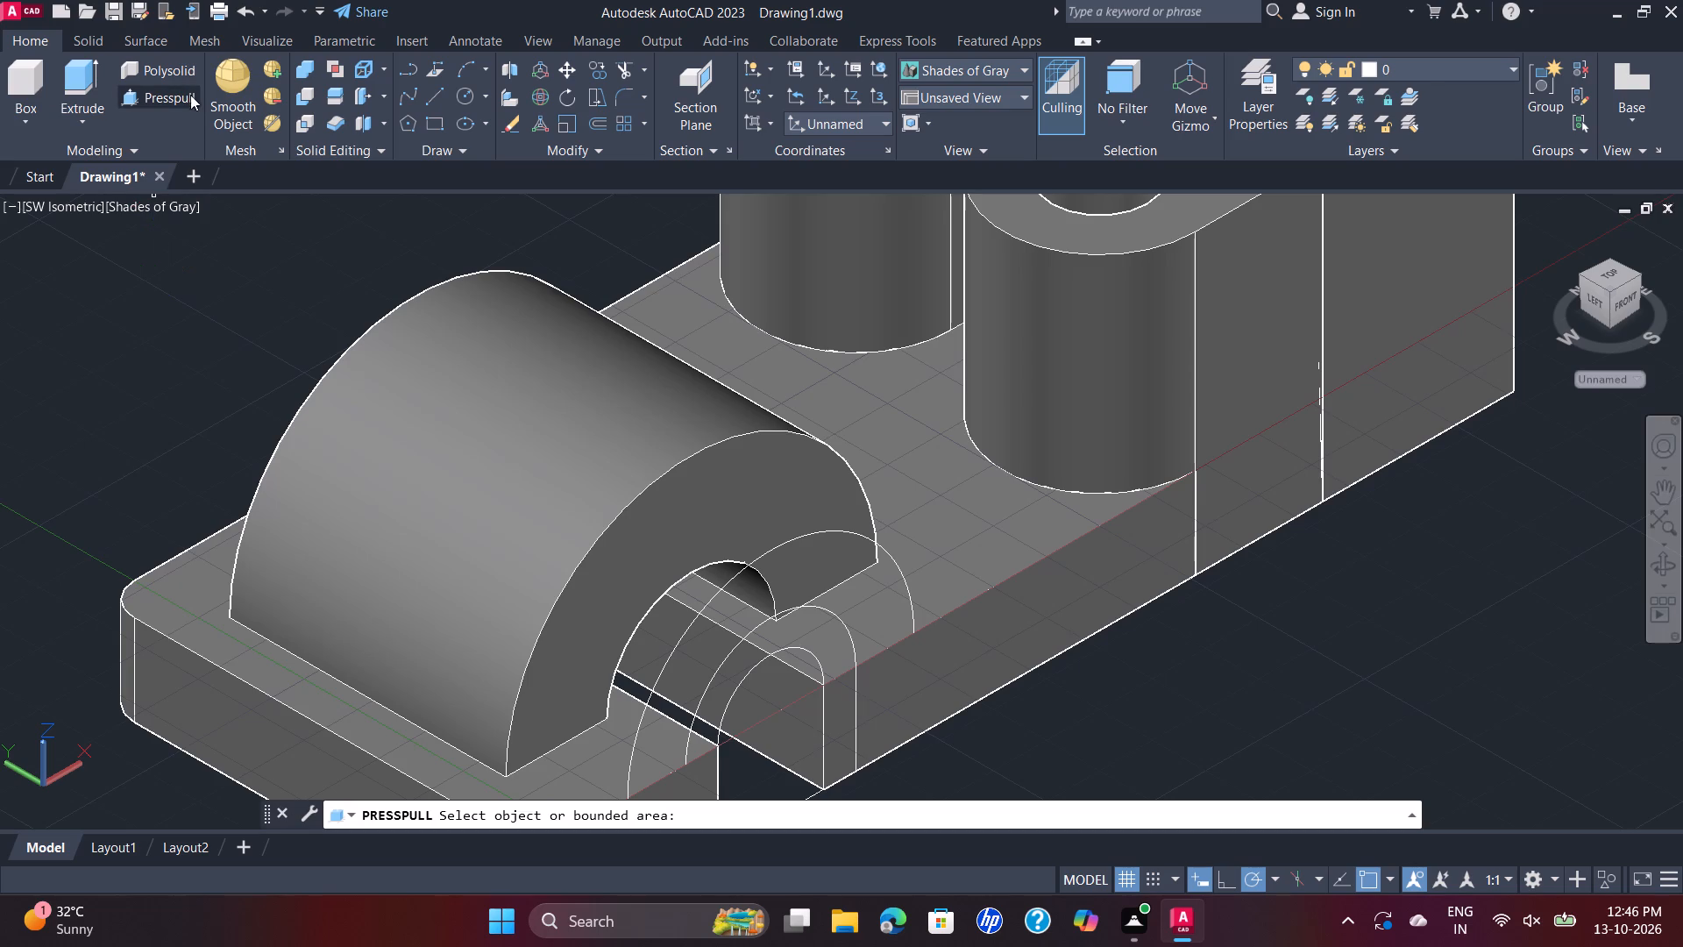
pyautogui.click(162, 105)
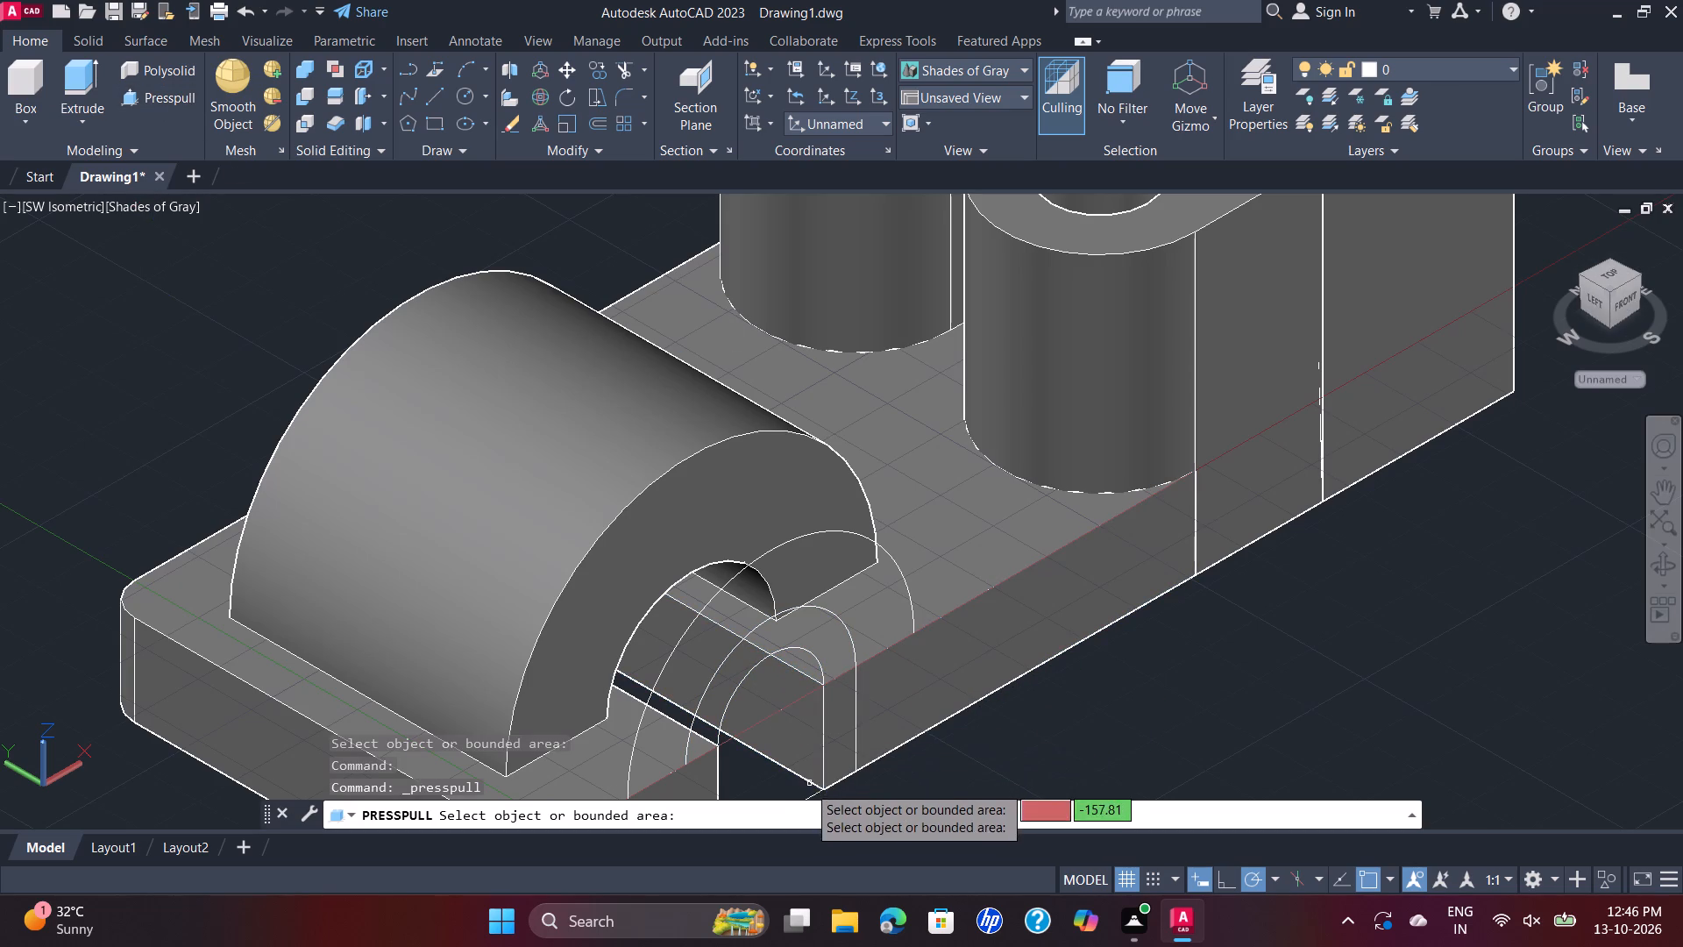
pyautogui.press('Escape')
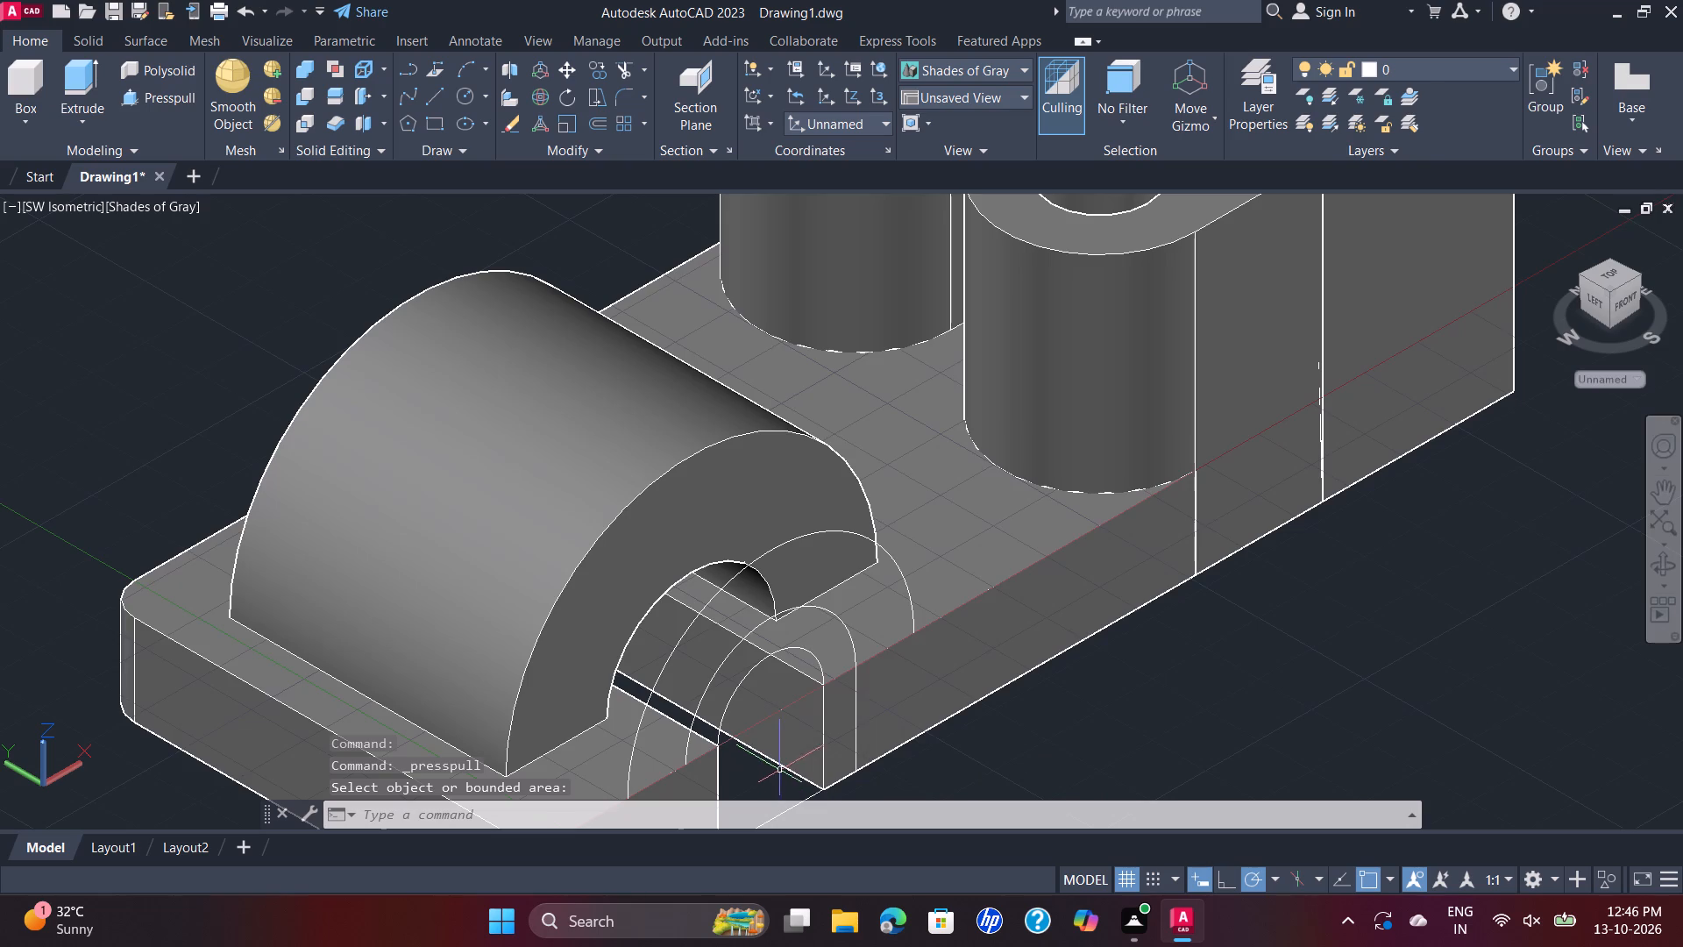
# Press-pull the innermost arch along the slot under the front boss to a height of 82.
pyautogui.click(761, 662)
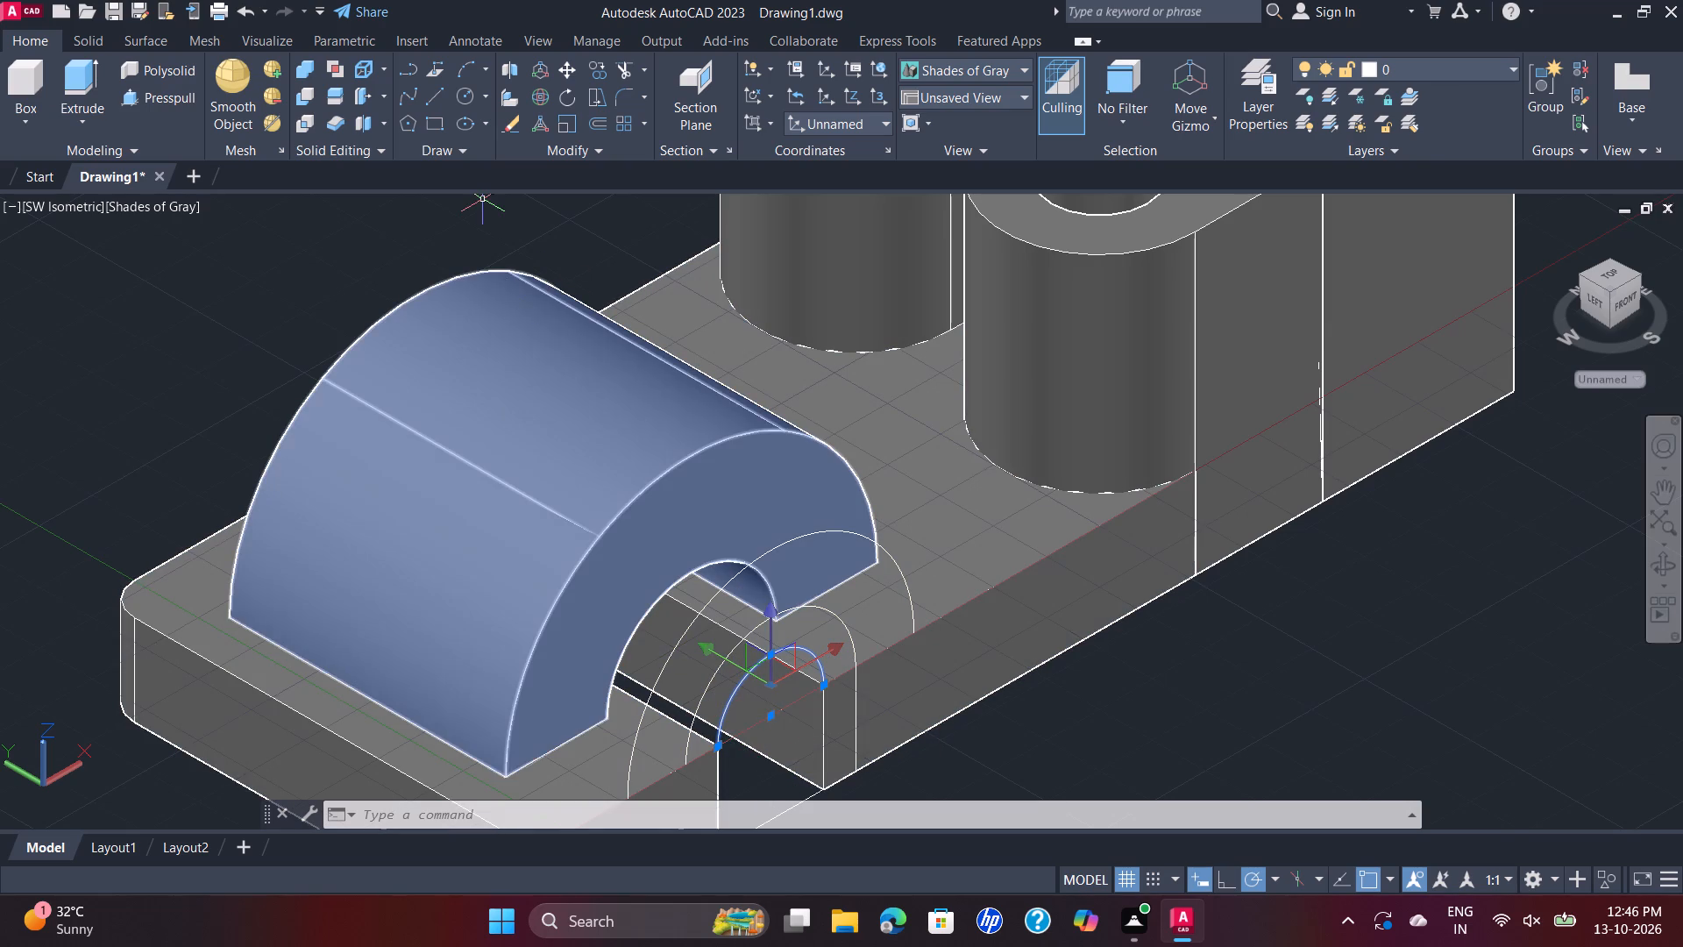
pyautogui.click(165, 99)
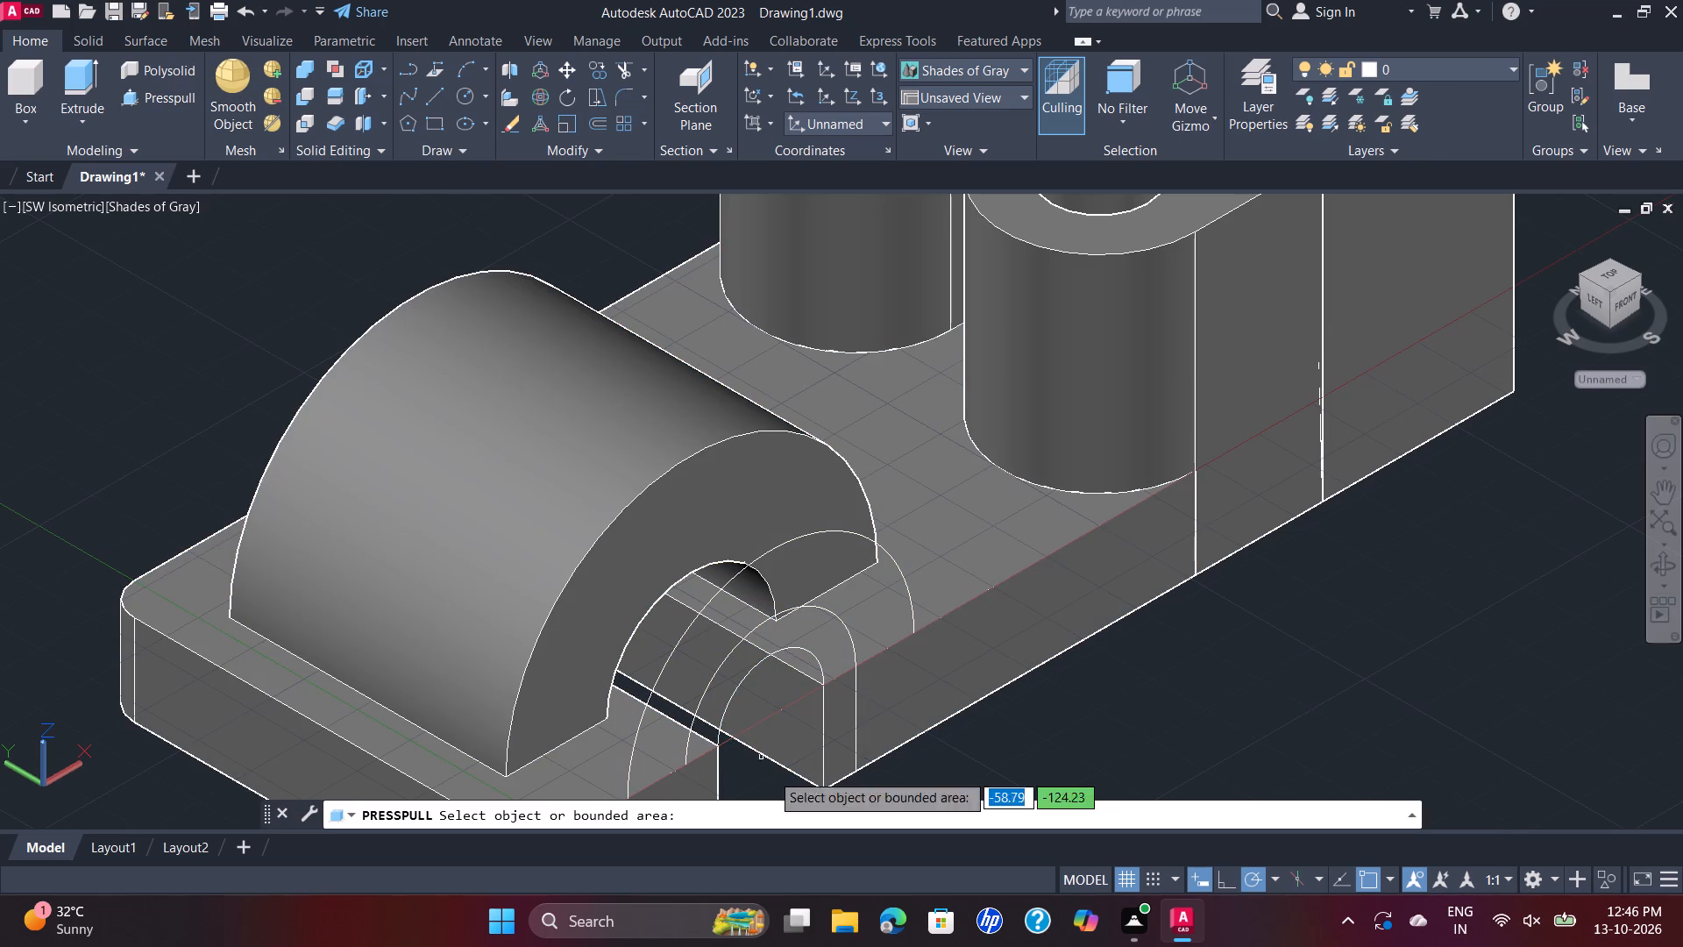
pyautogui.click(750, 667)
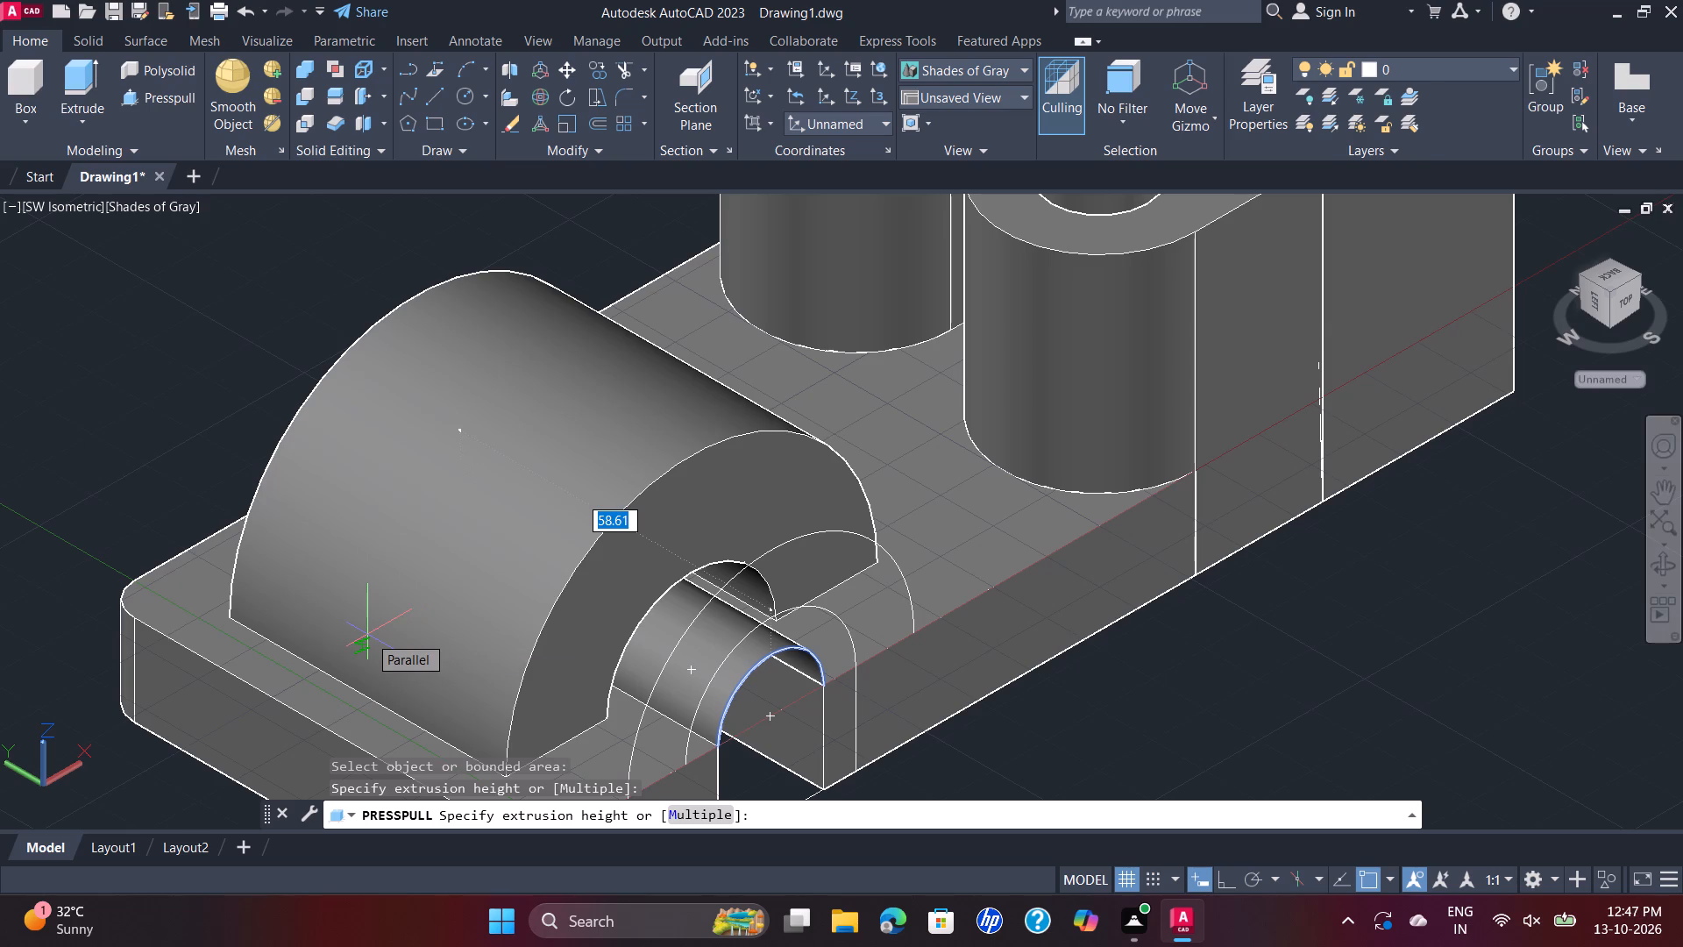
pyautogui.write('82')
pyautogui.press('Return')
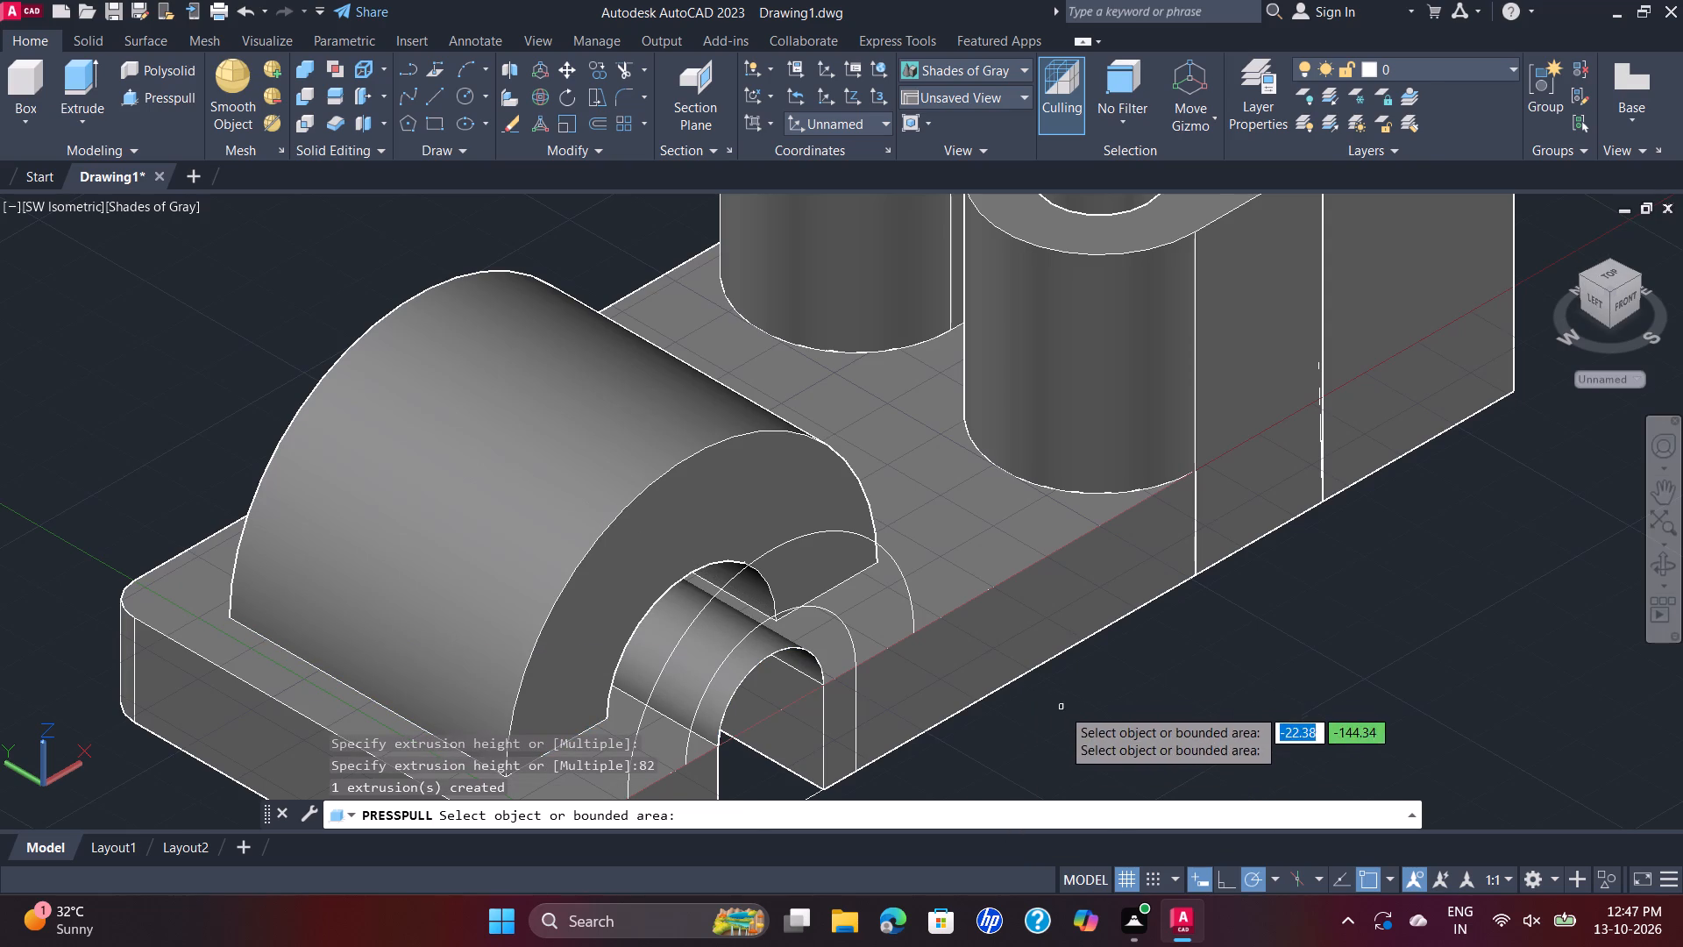
pyautogui.press('Escape')
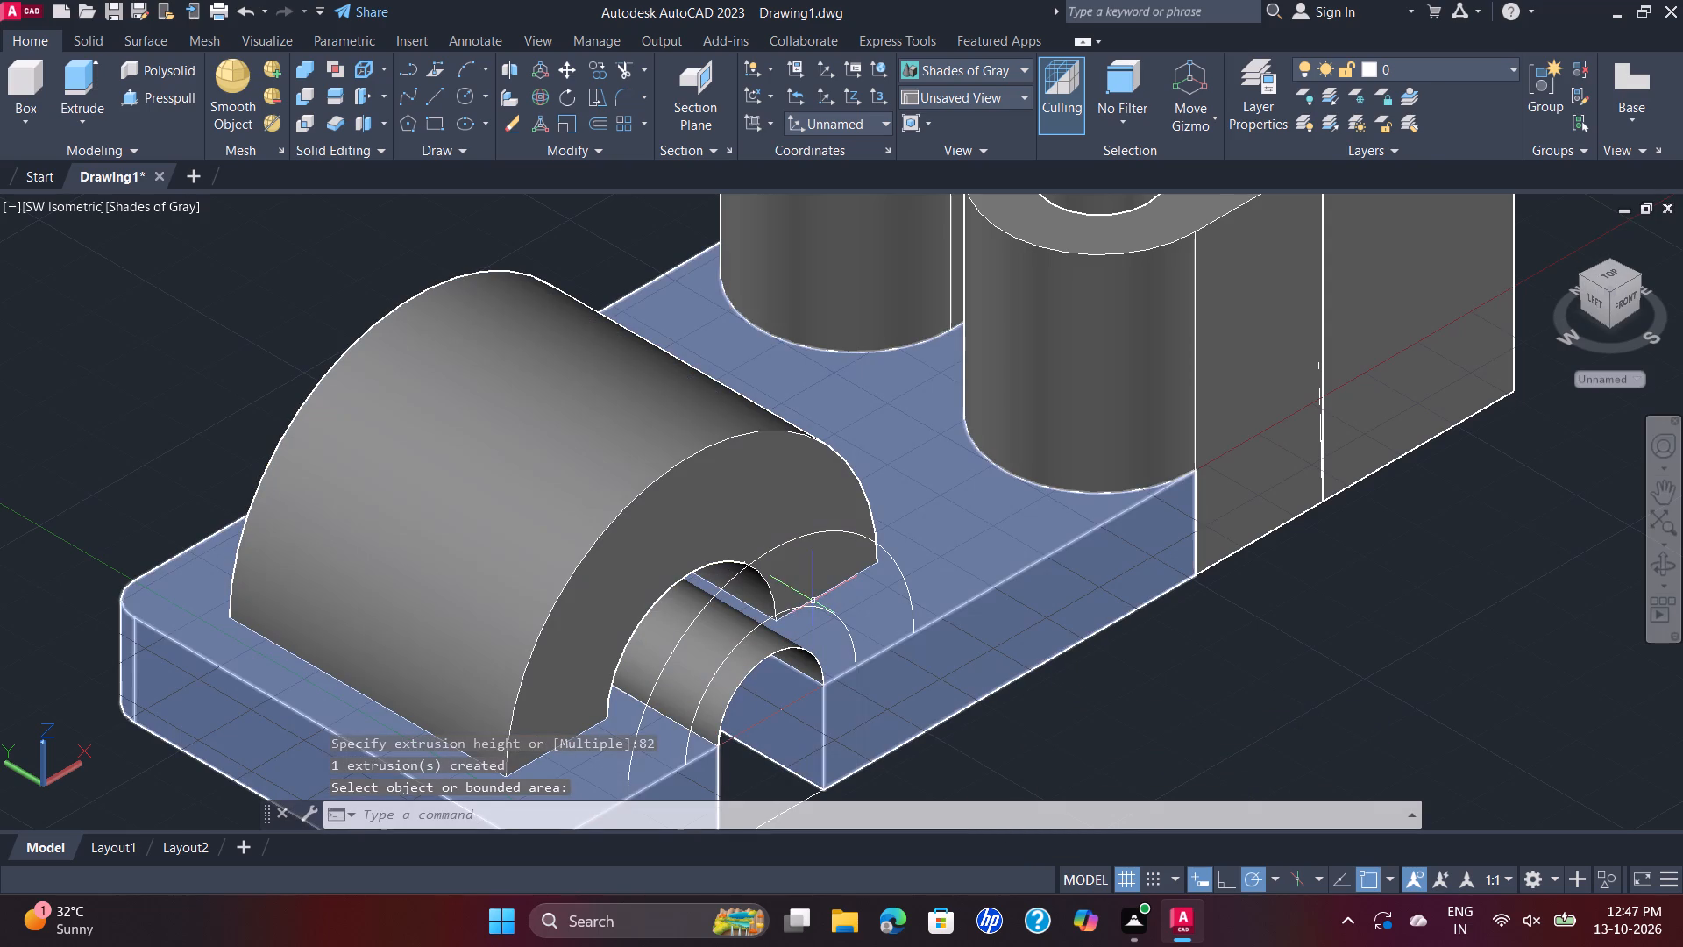
# Join the middle arch and its straight base line back into one closed profile.
pyautogui.click(817, 608)
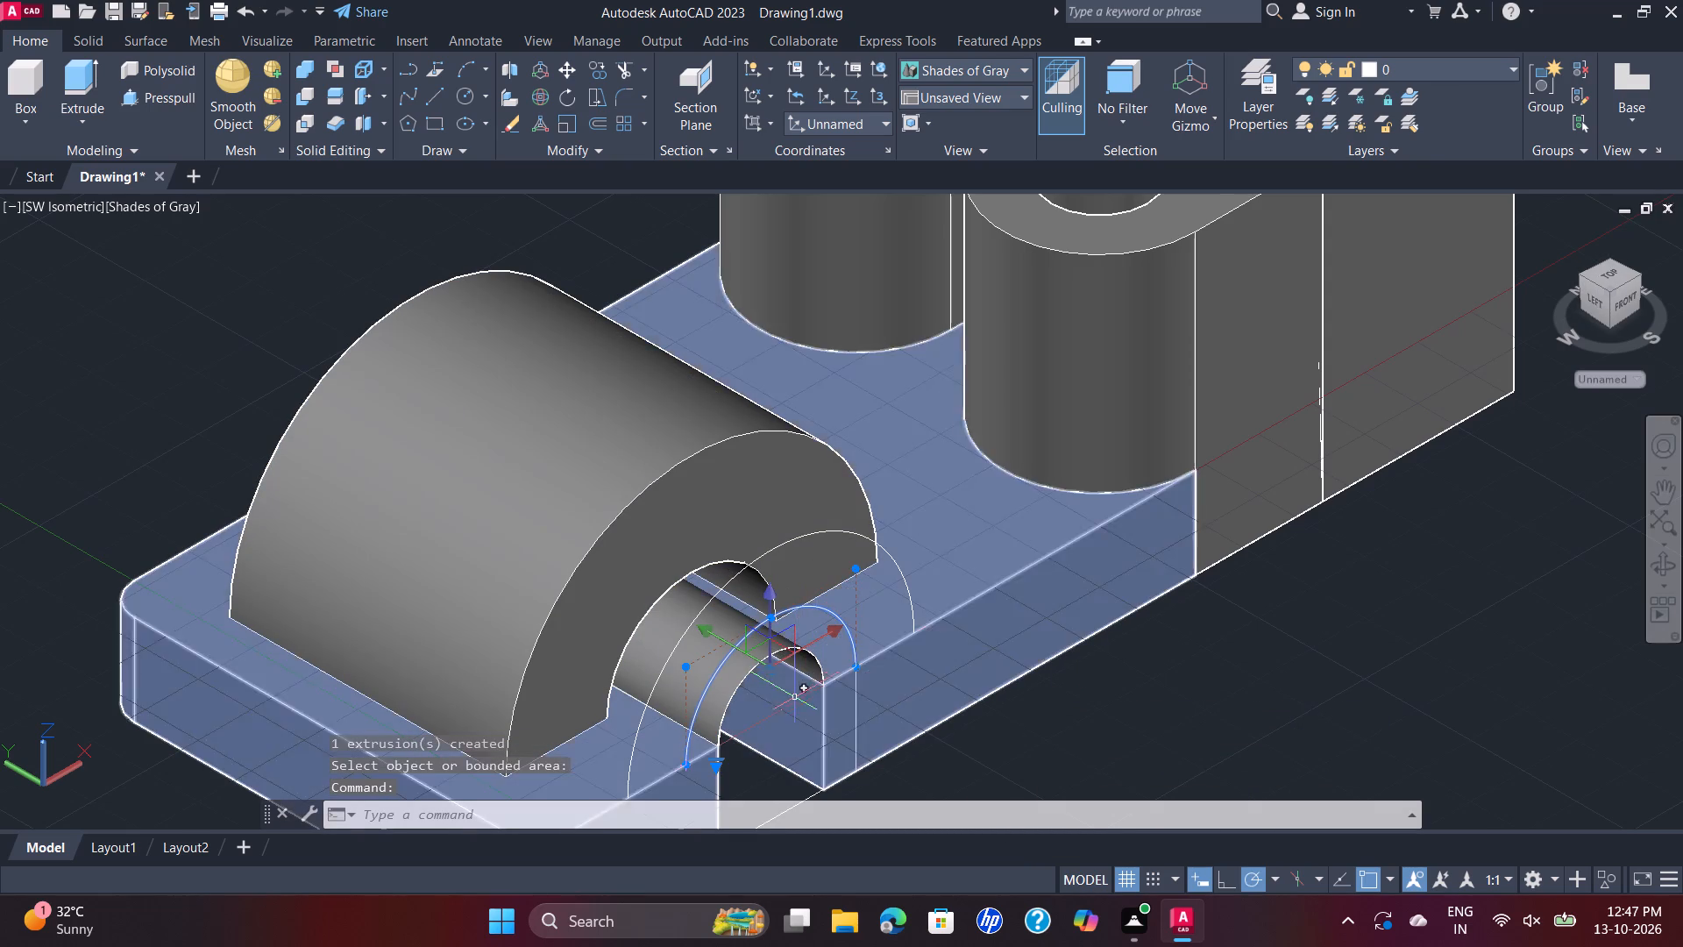
pyautogui.click(795, 698)
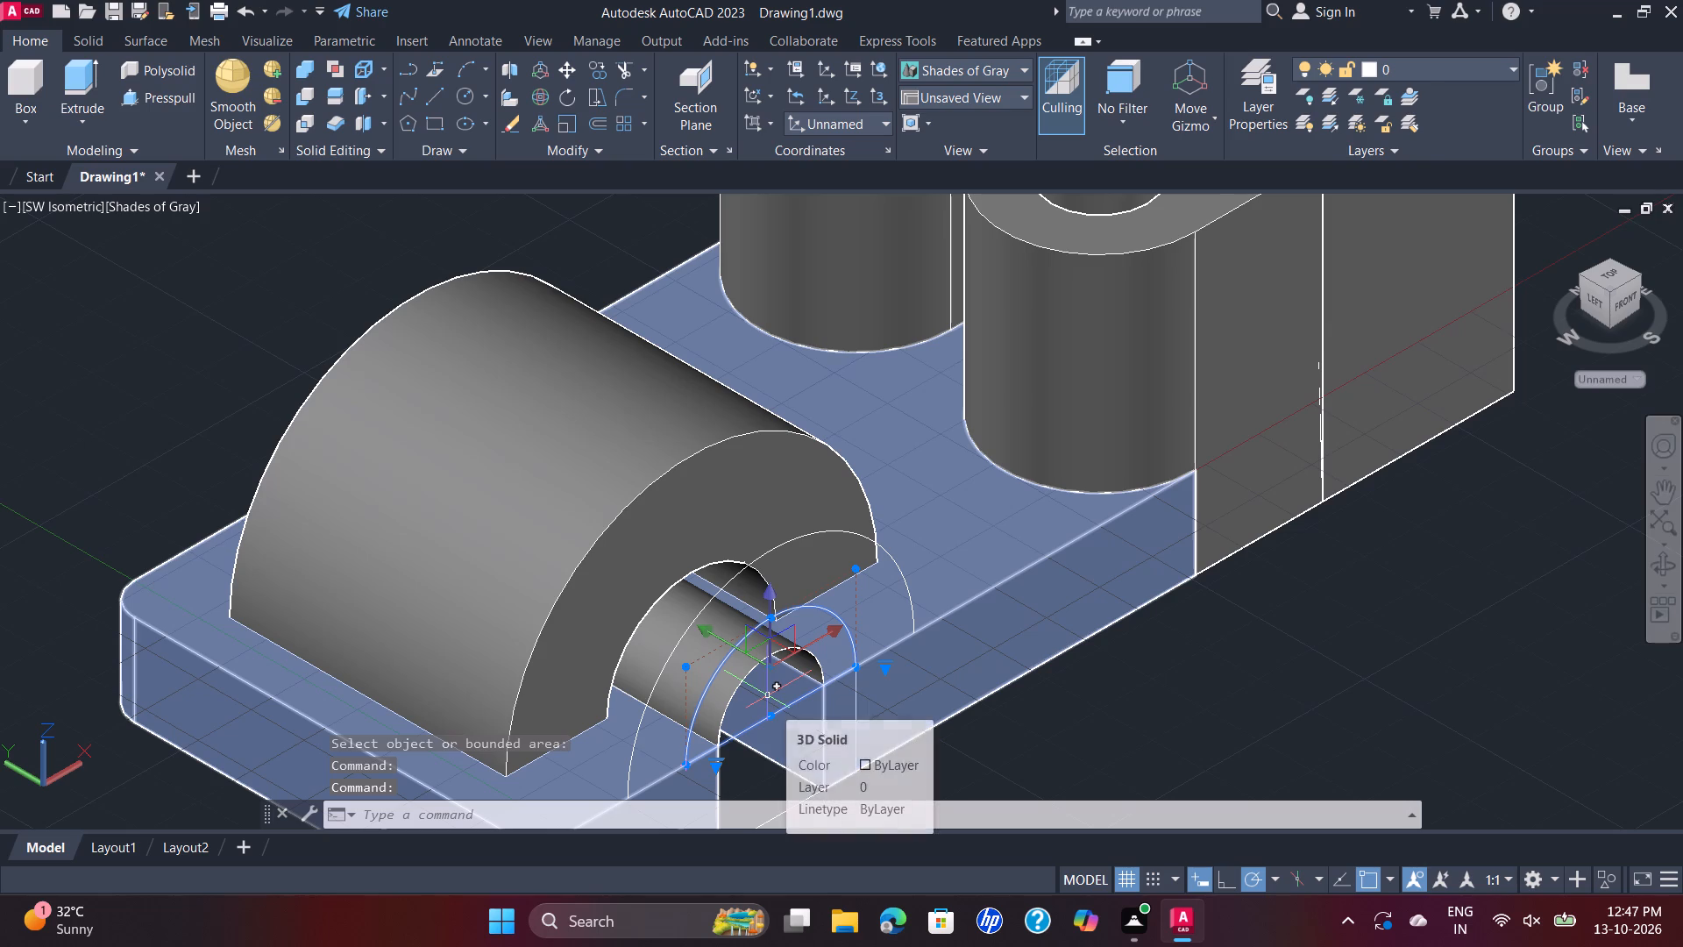
pyautogui.press('j')
pyautogui.press('Return')
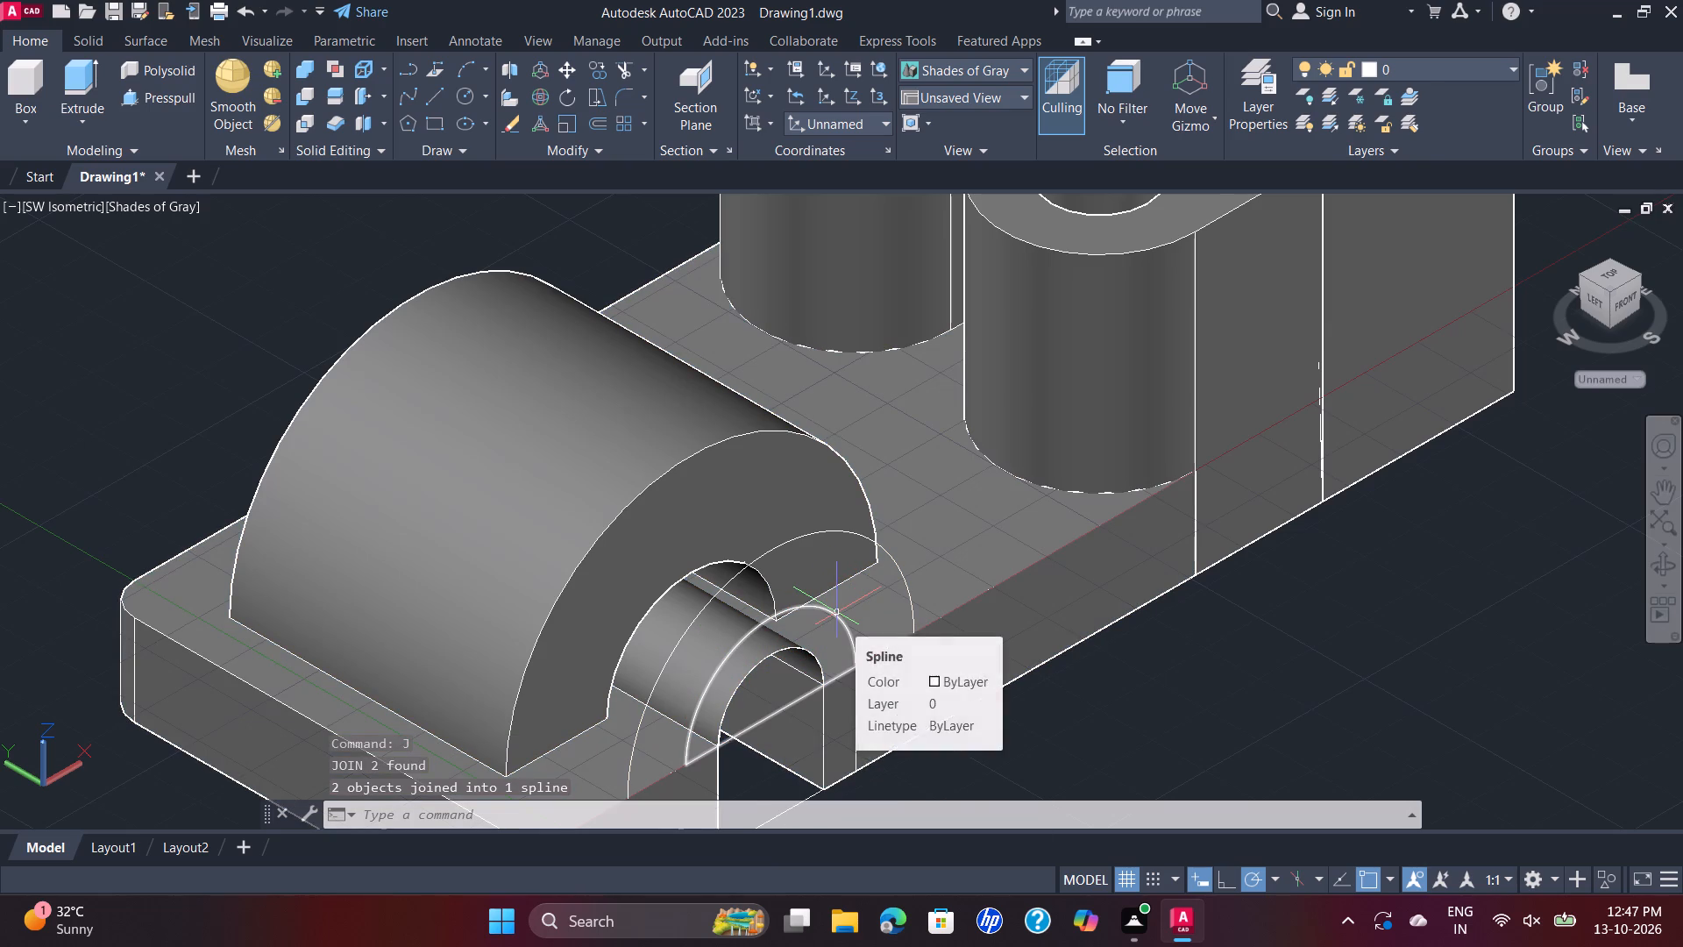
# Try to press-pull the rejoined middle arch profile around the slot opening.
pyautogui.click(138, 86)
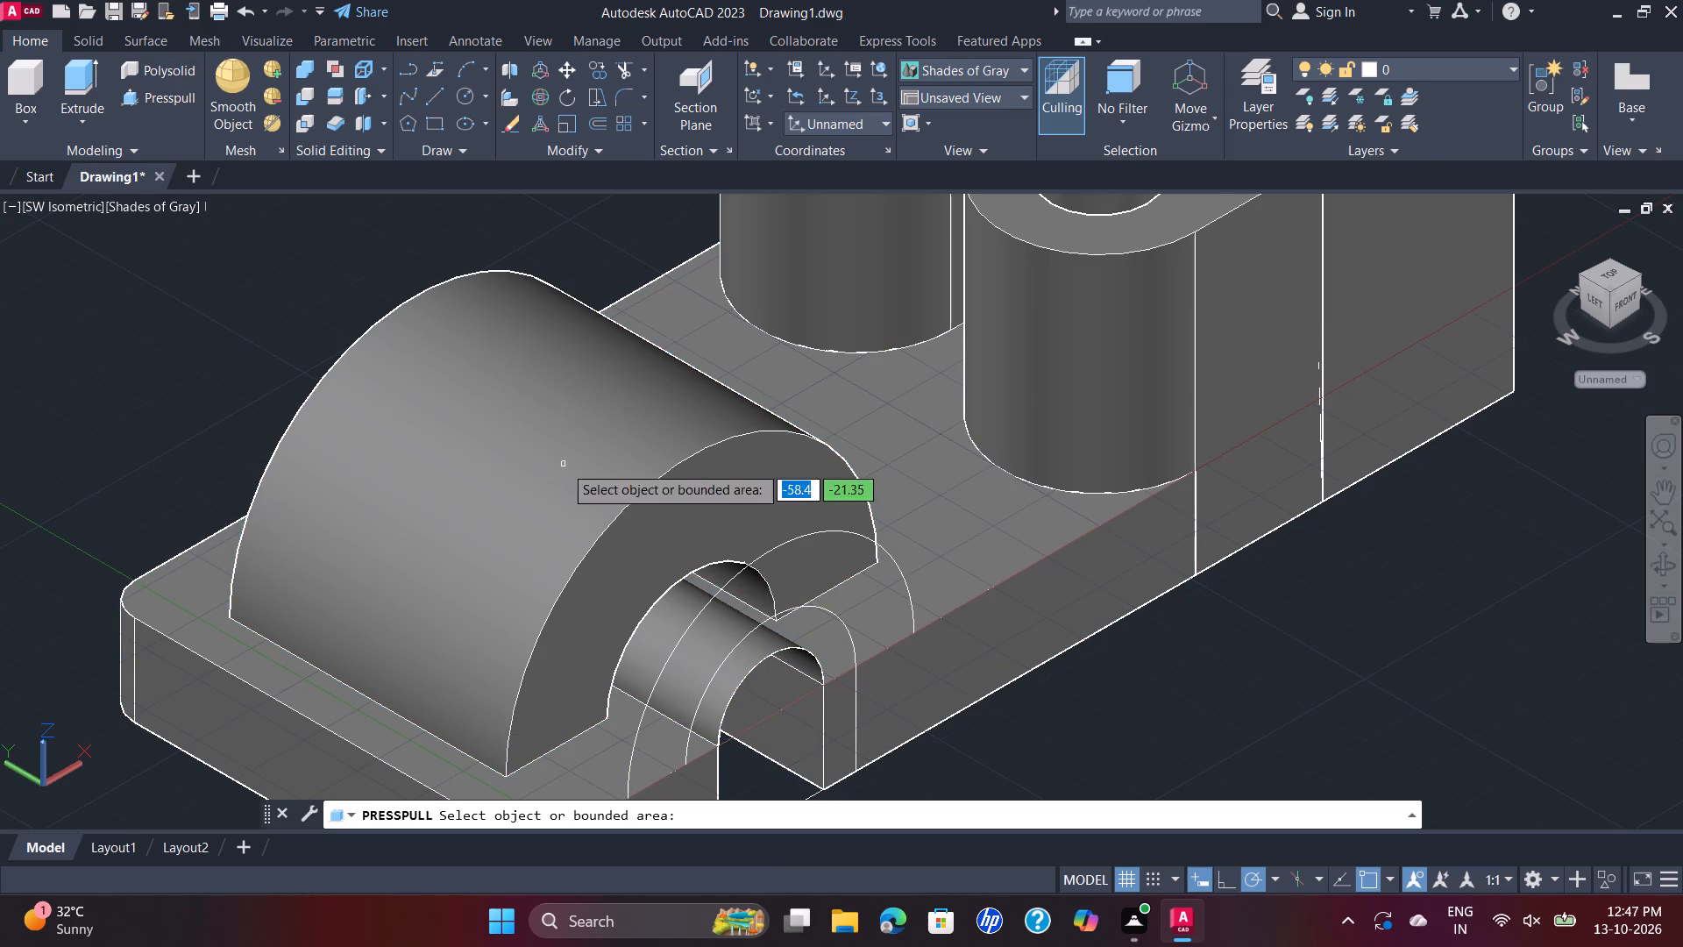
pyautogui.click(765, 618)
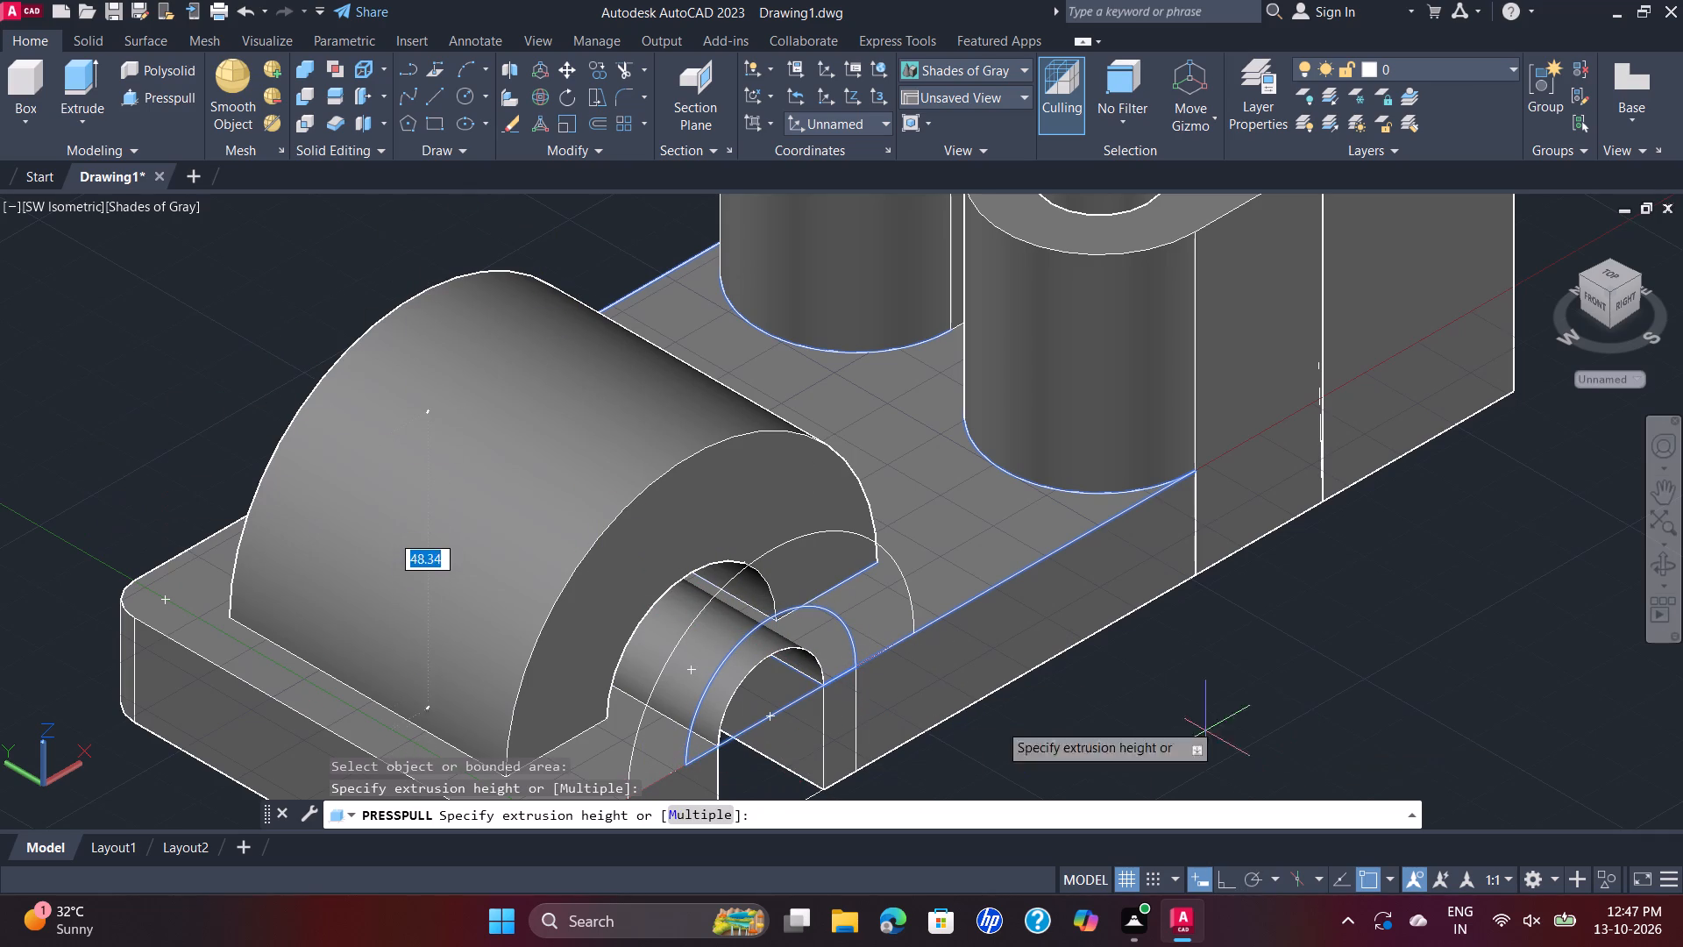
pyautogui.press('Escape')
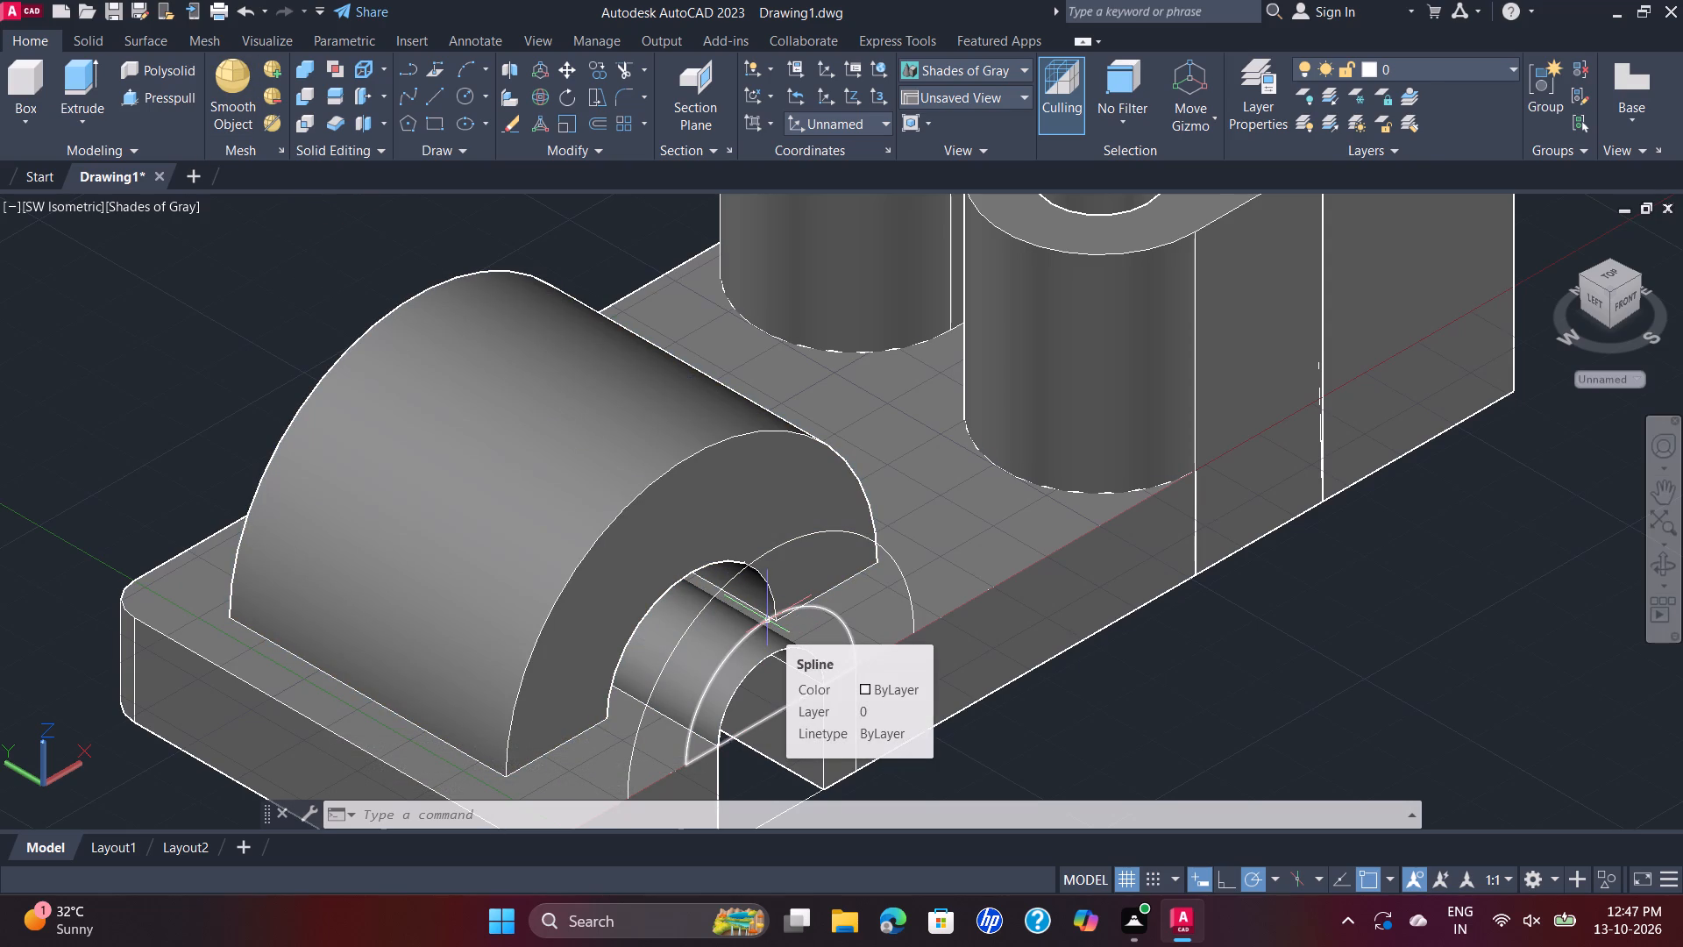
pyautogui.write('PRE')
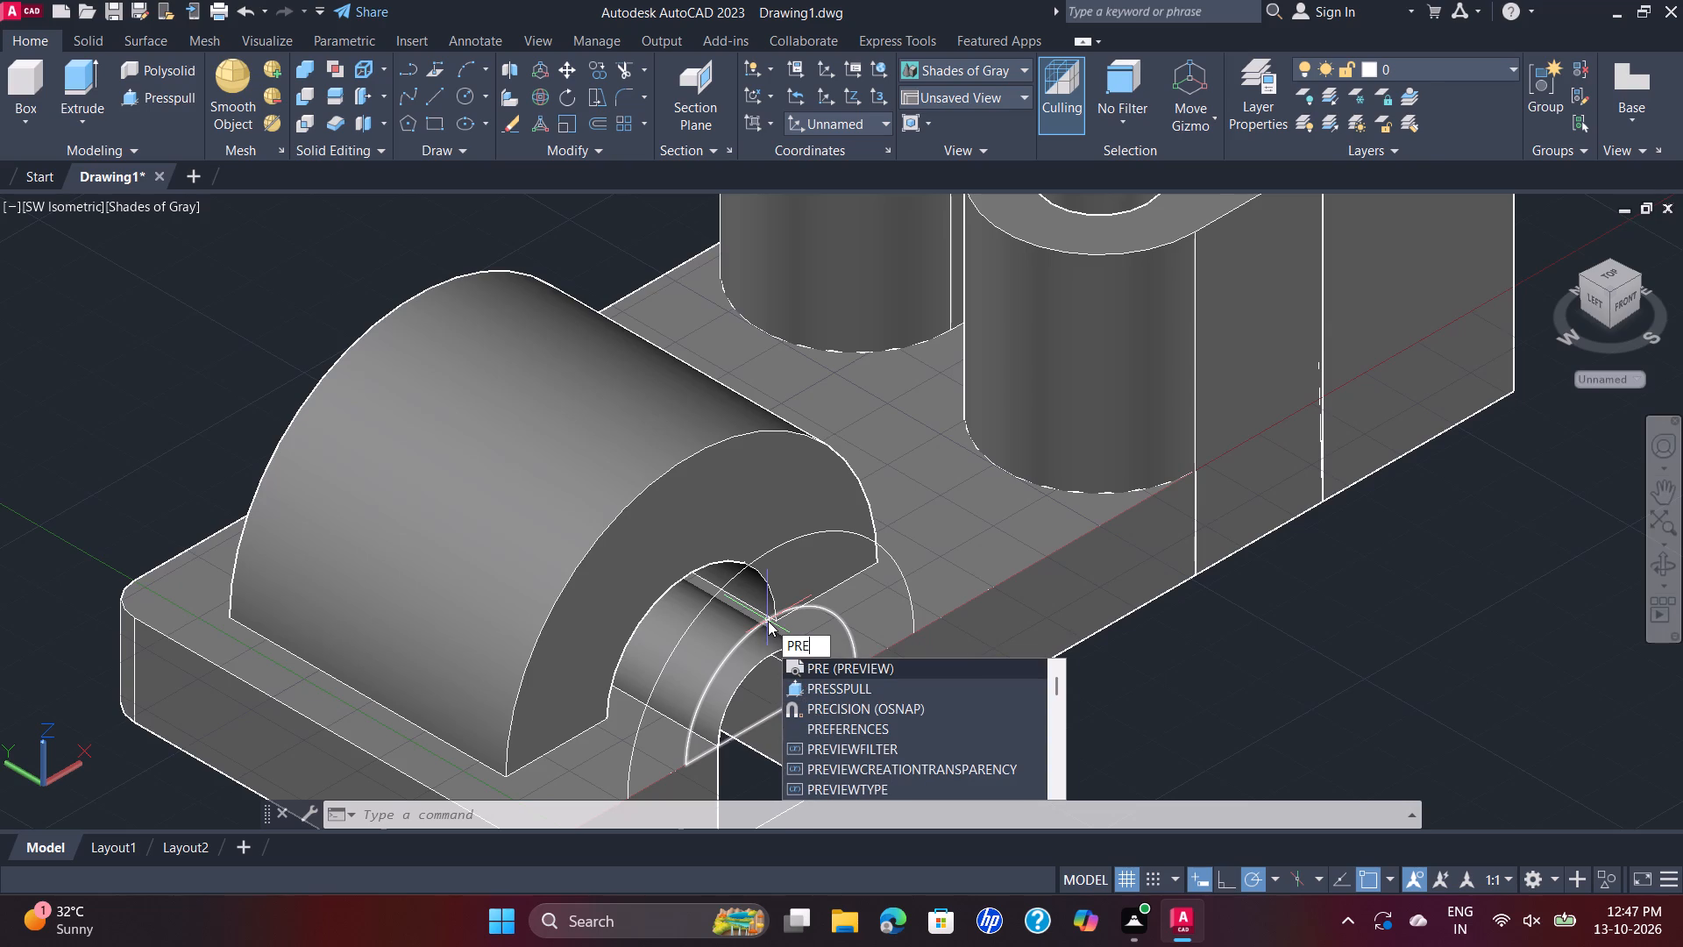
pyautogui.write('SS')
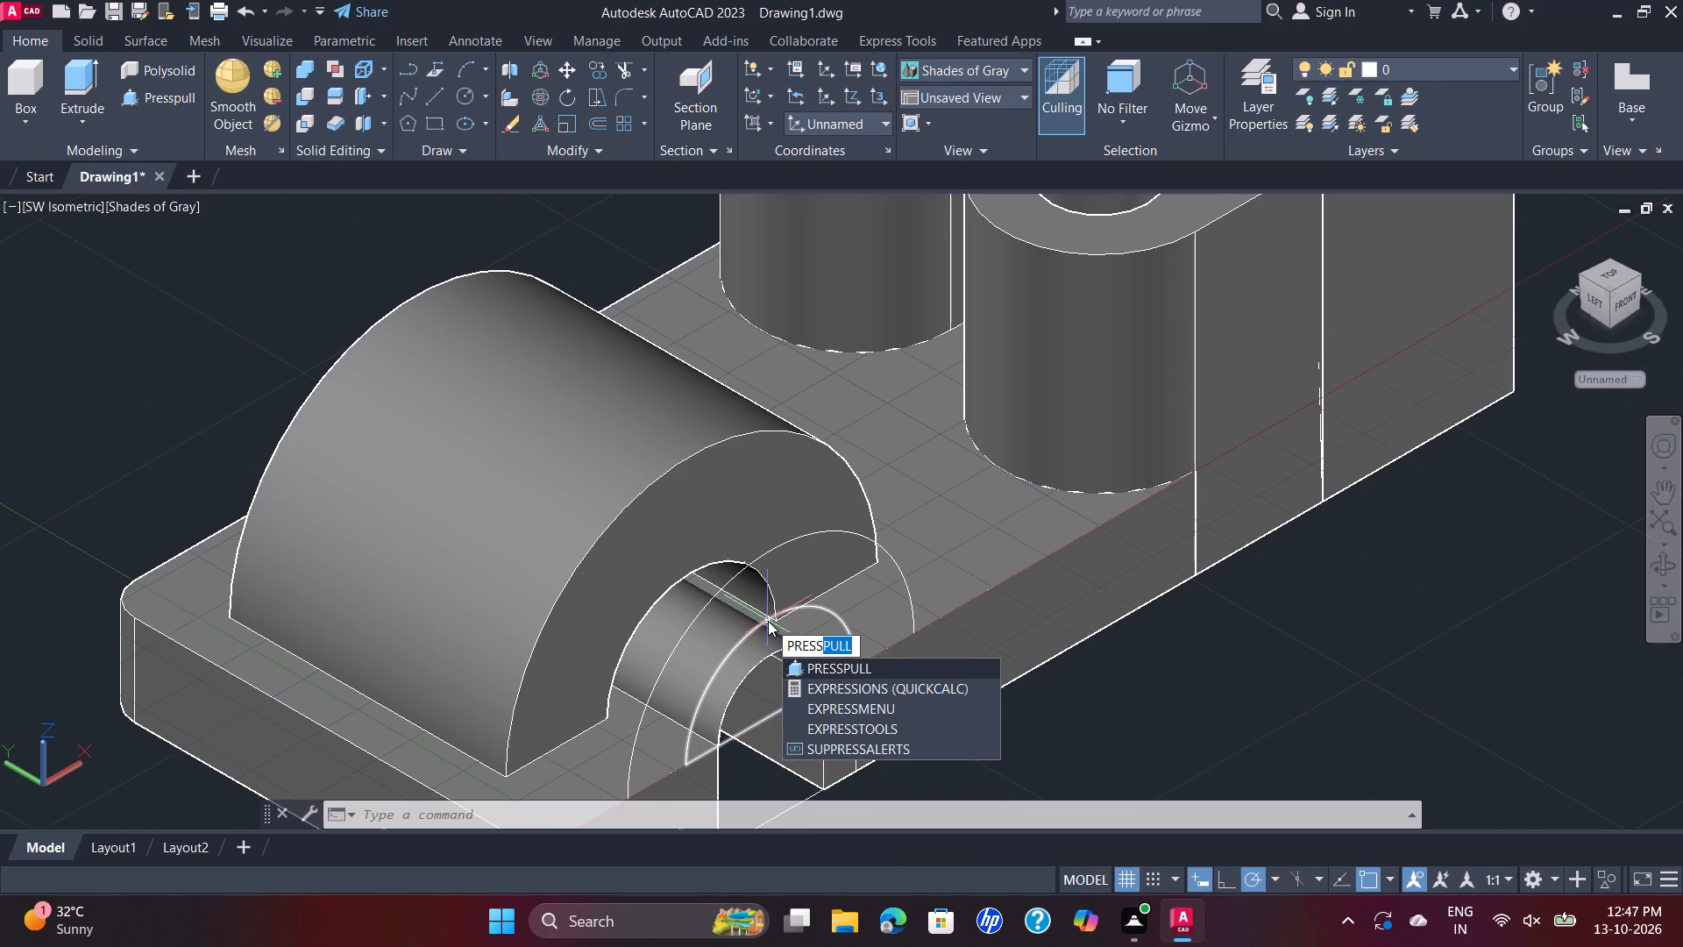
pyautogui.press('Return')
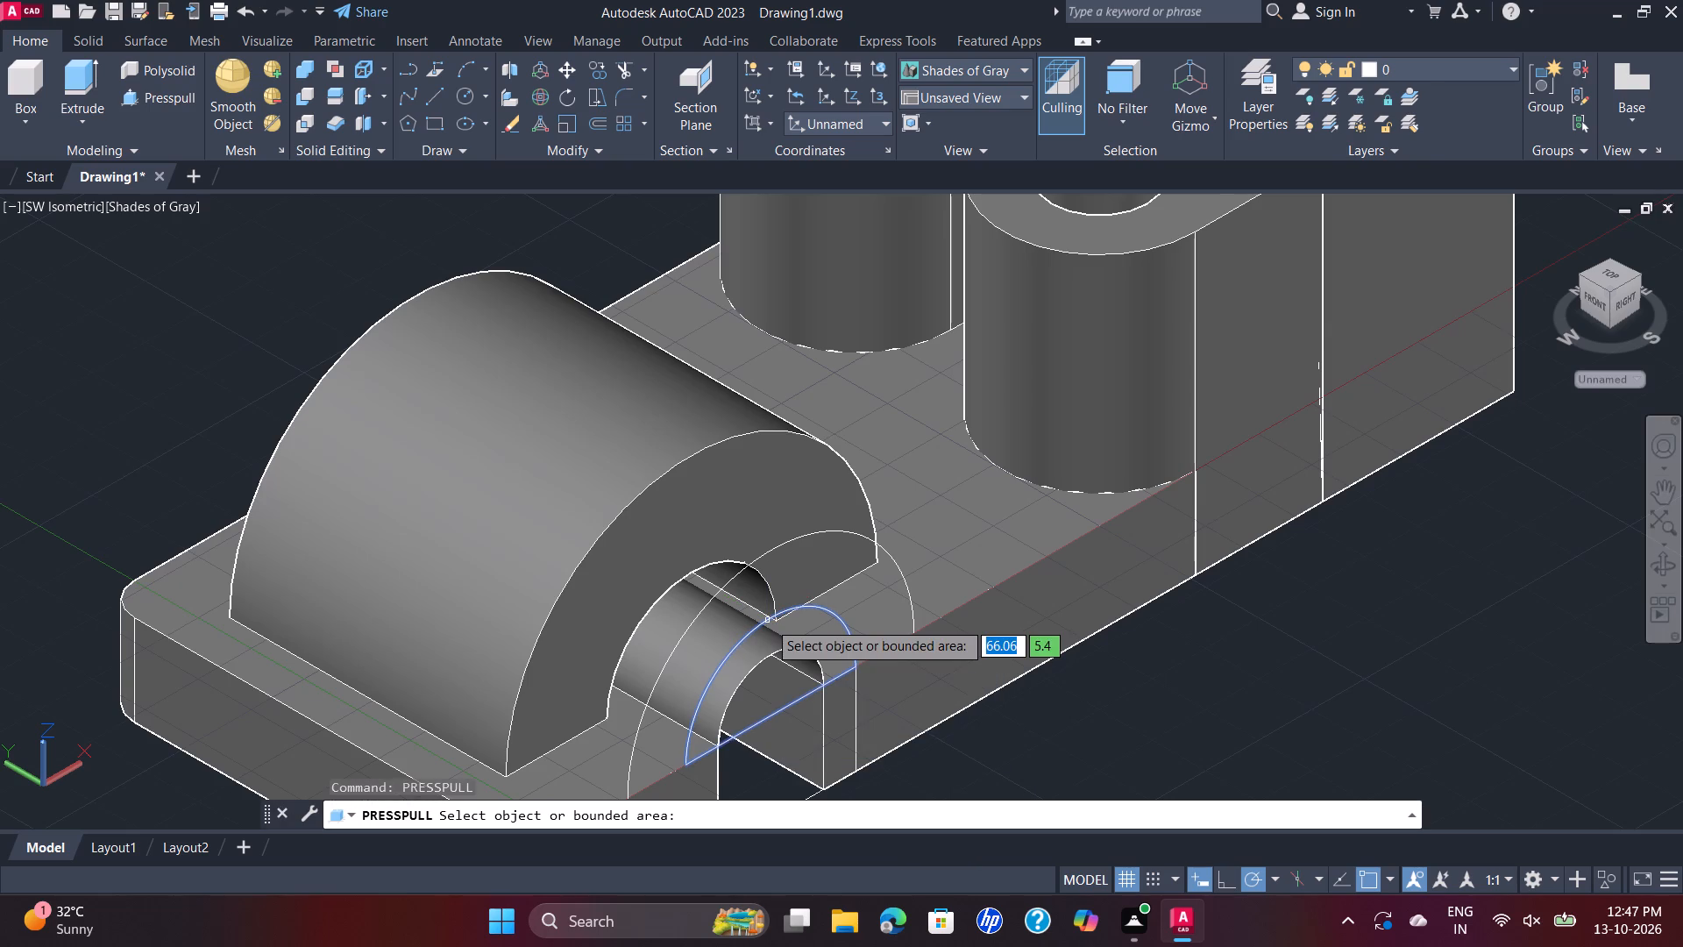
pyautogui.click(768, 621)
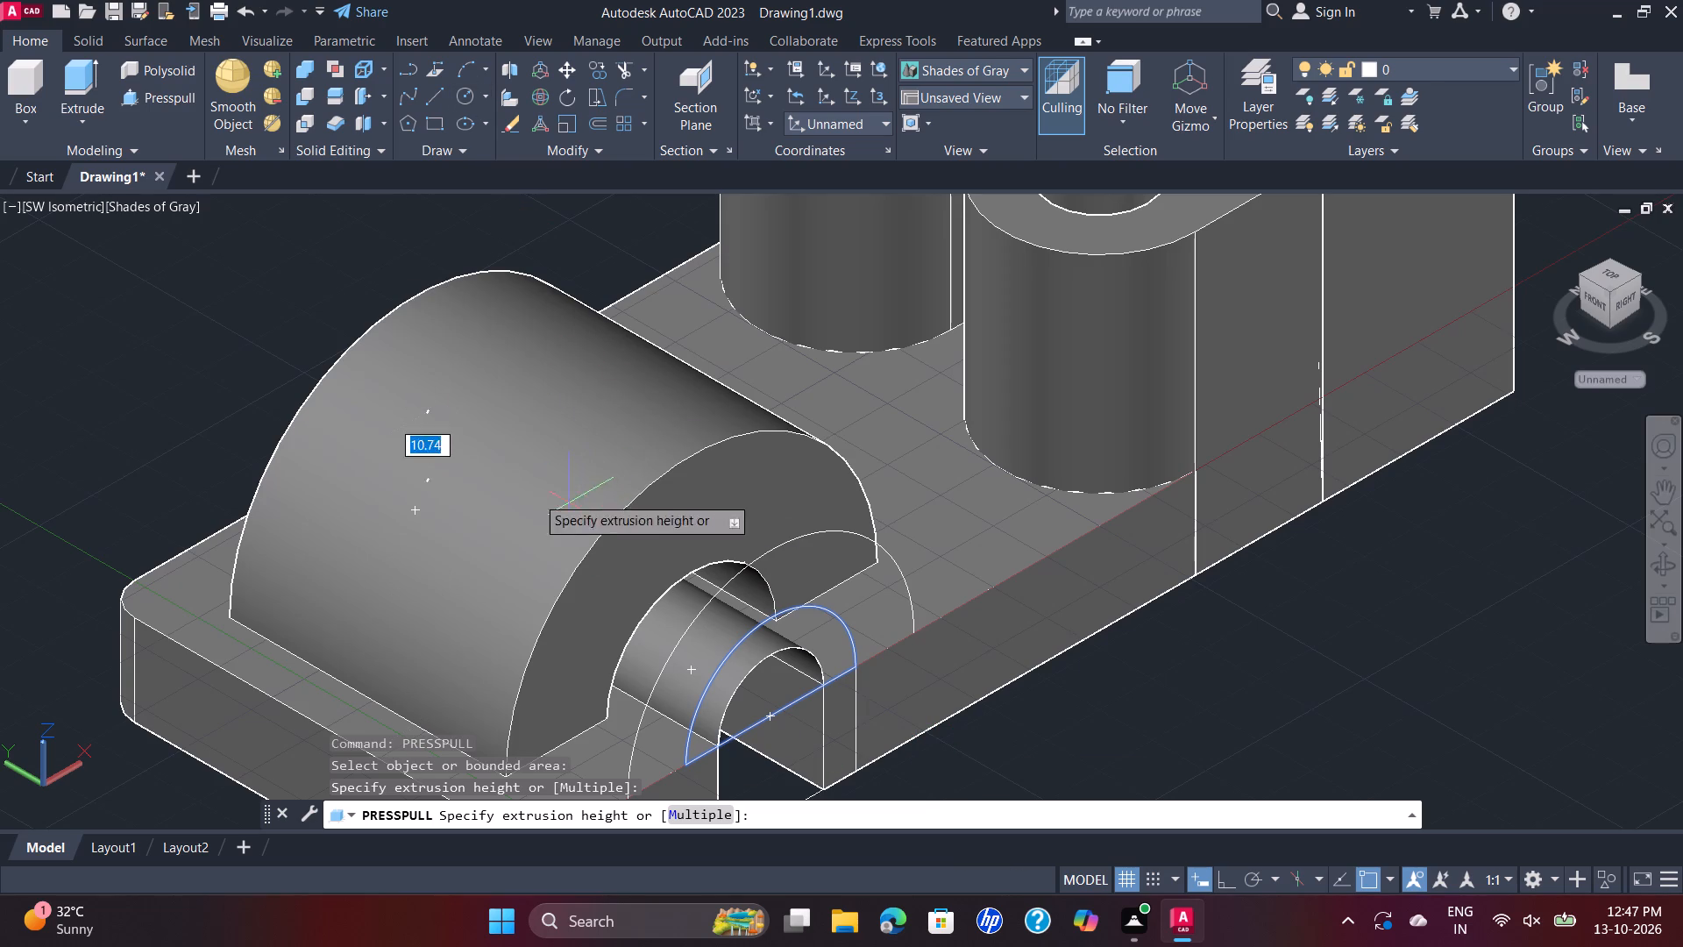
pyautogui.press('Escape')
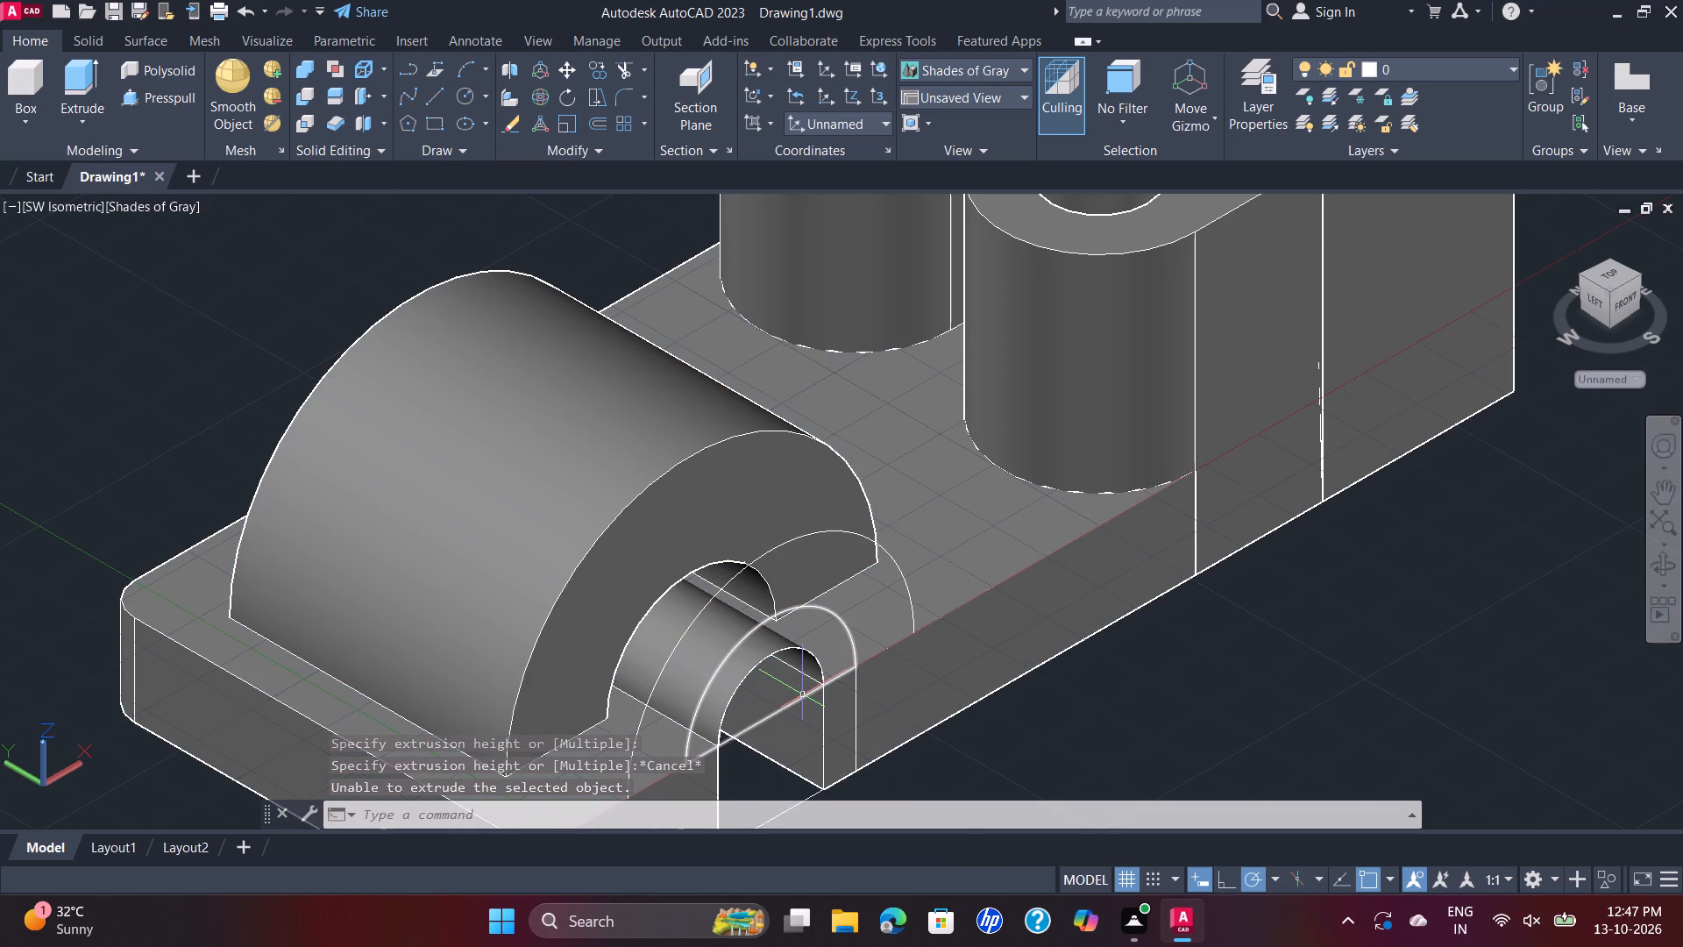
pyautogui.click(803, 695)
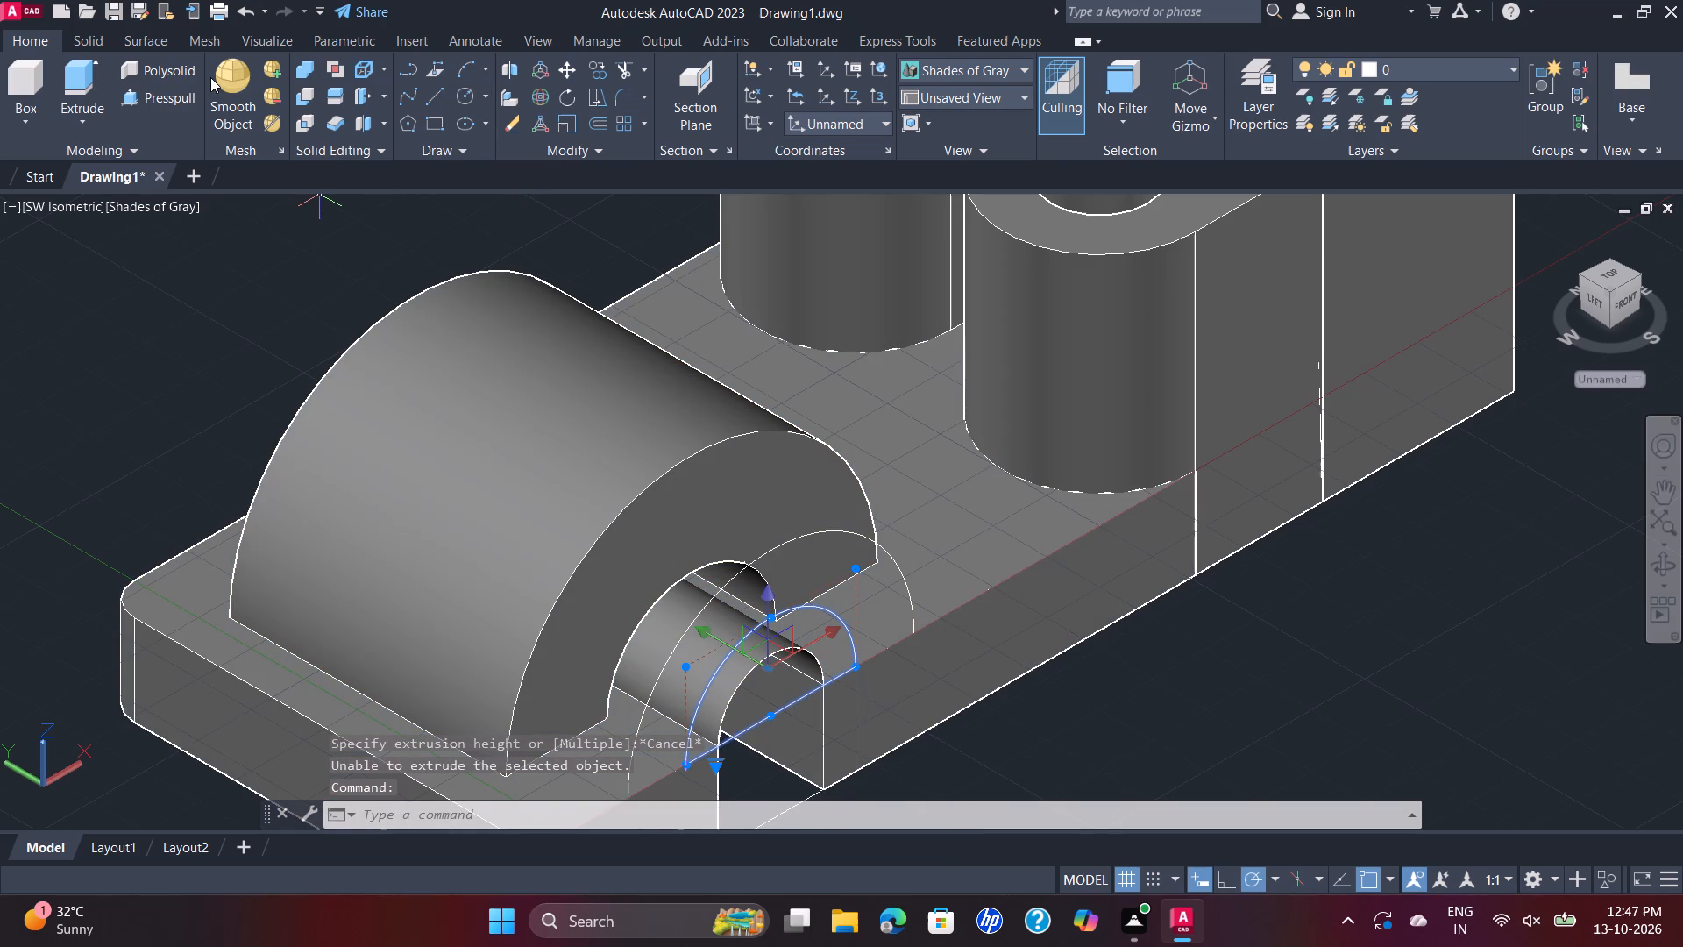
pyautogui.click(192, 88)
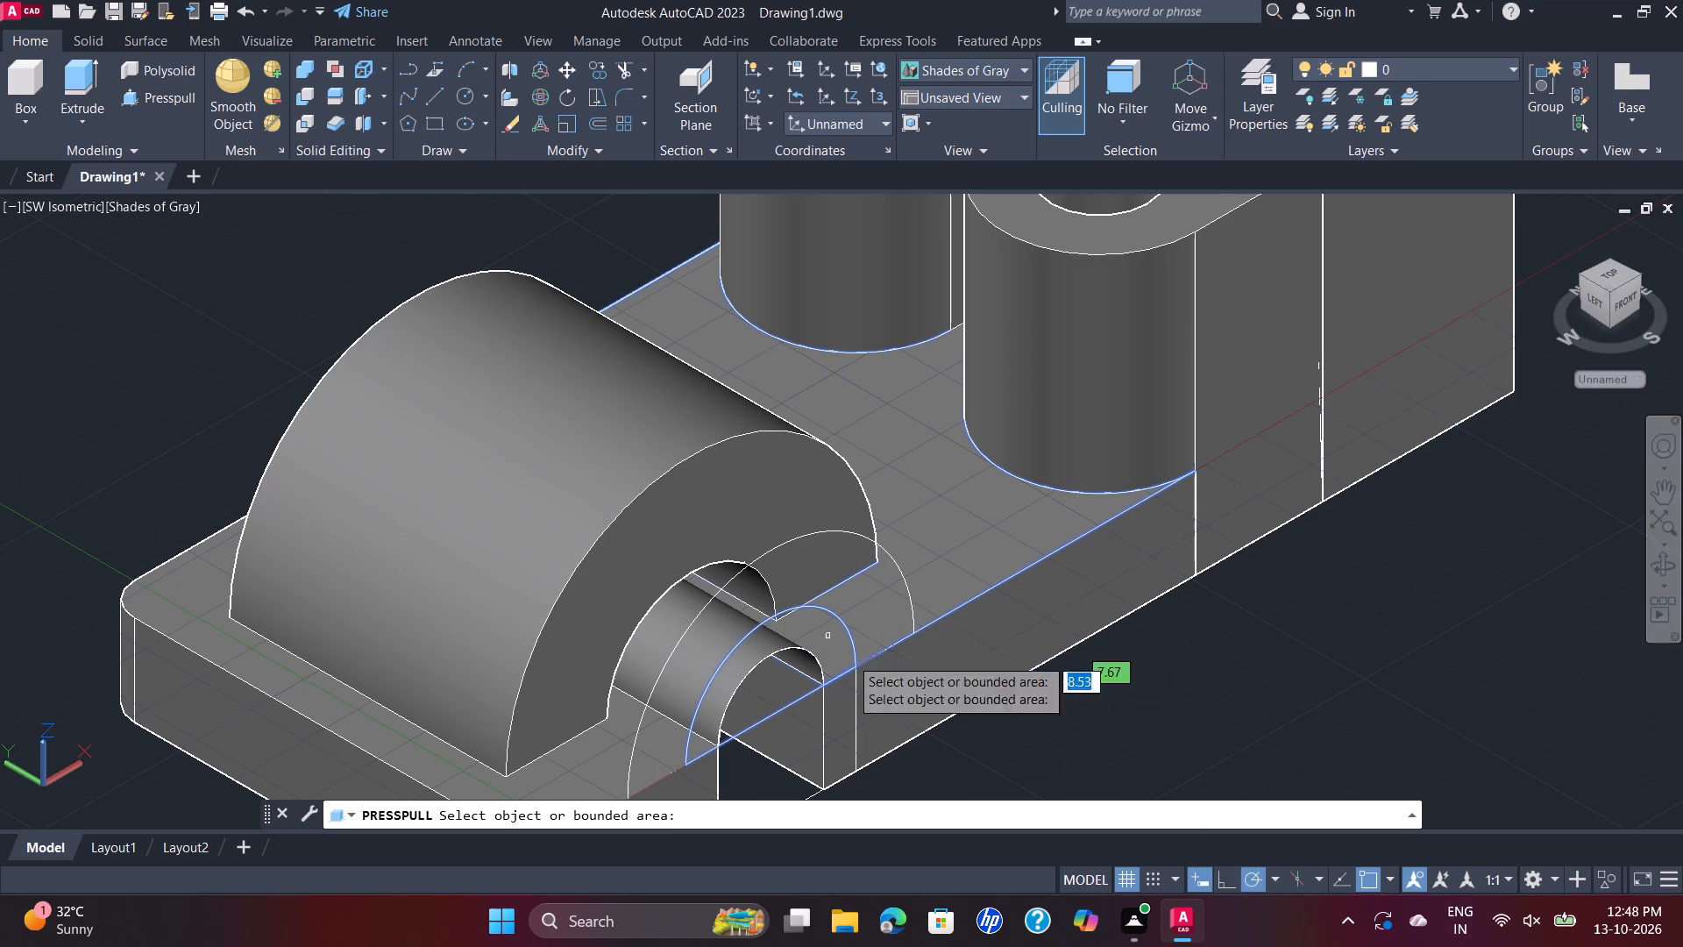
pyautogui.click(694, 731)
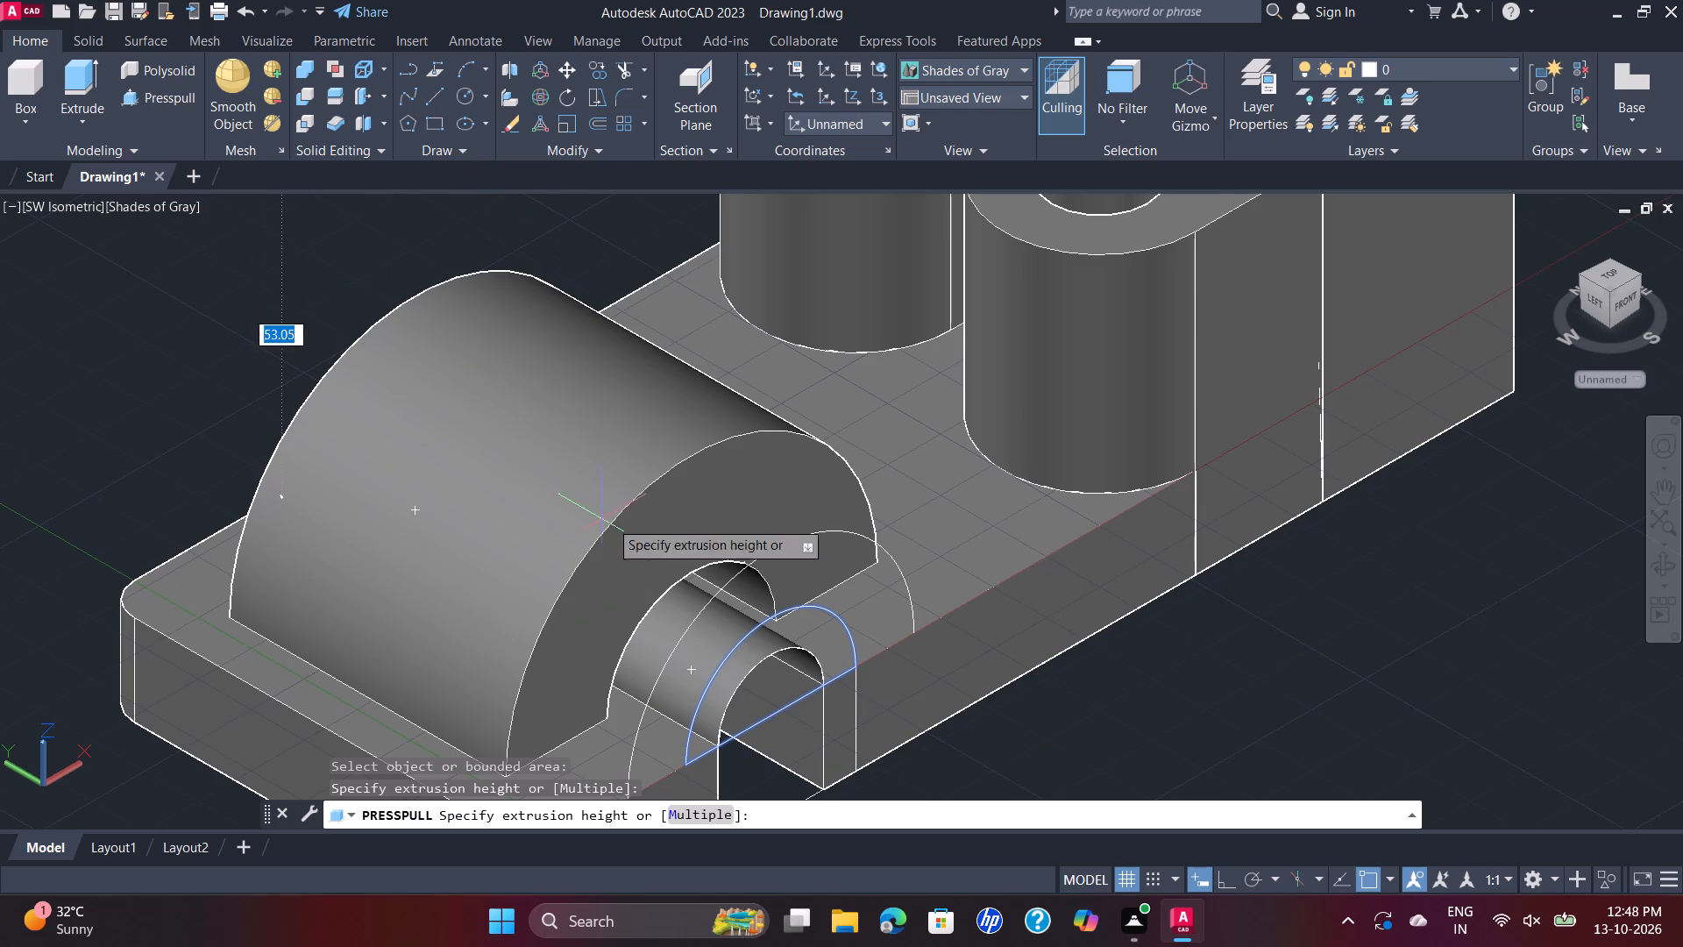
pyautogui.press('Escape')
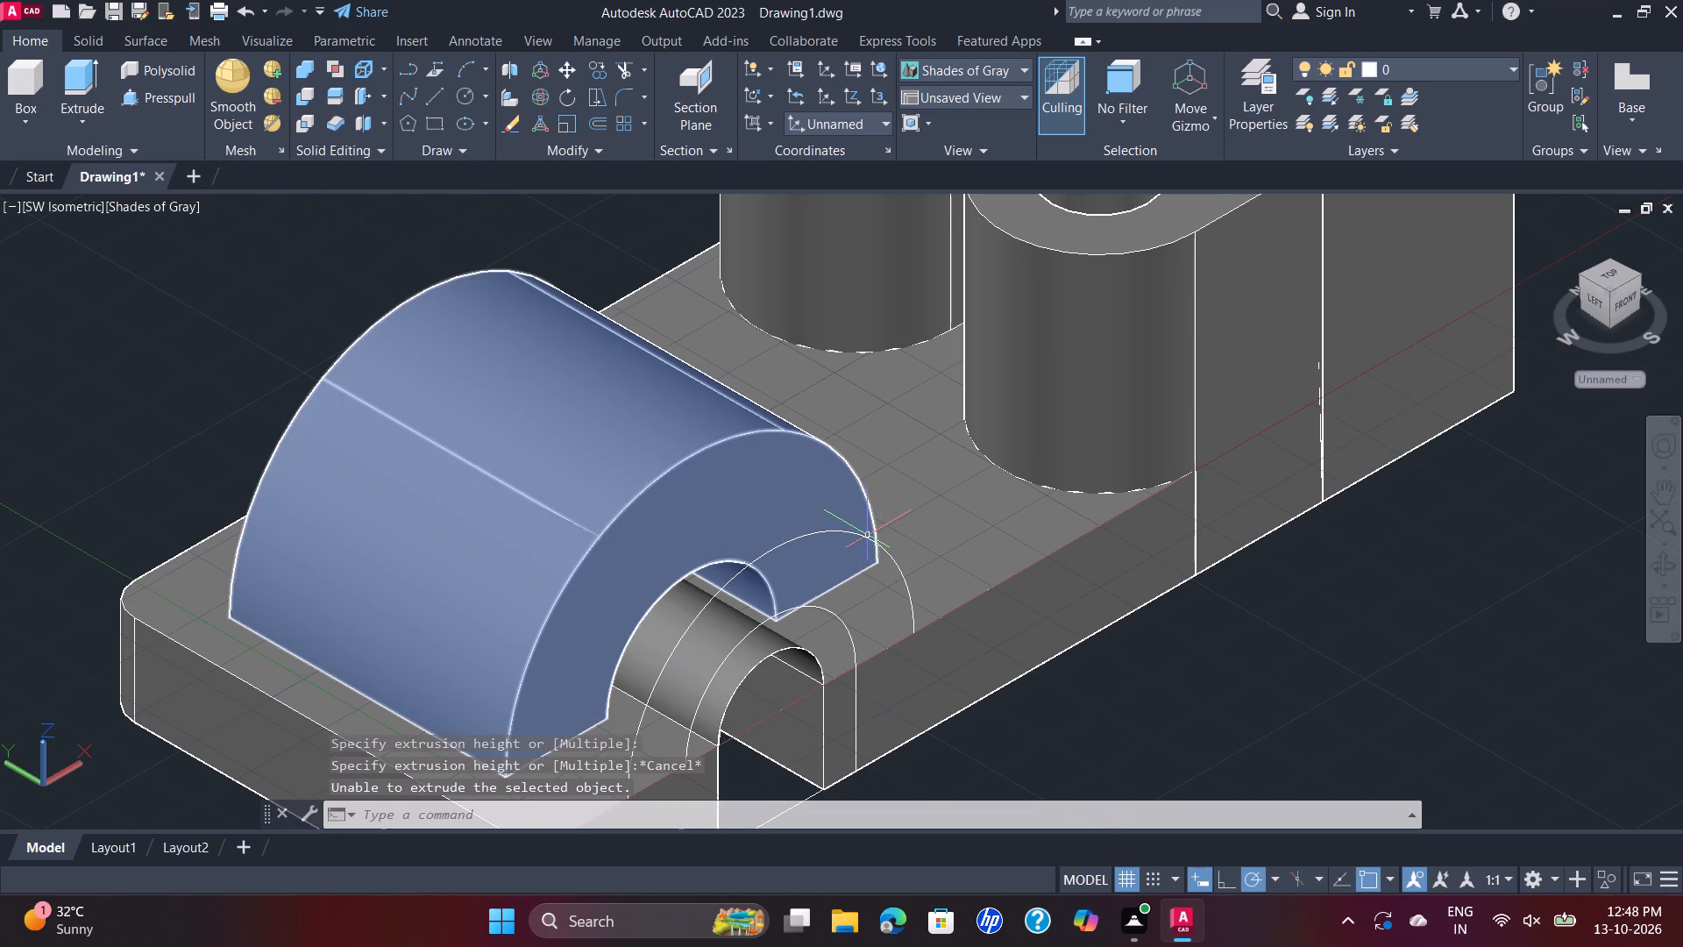
# Erase the leftover outer construction arch in front of the half-round boss.
pyautogui.click(869, 536)
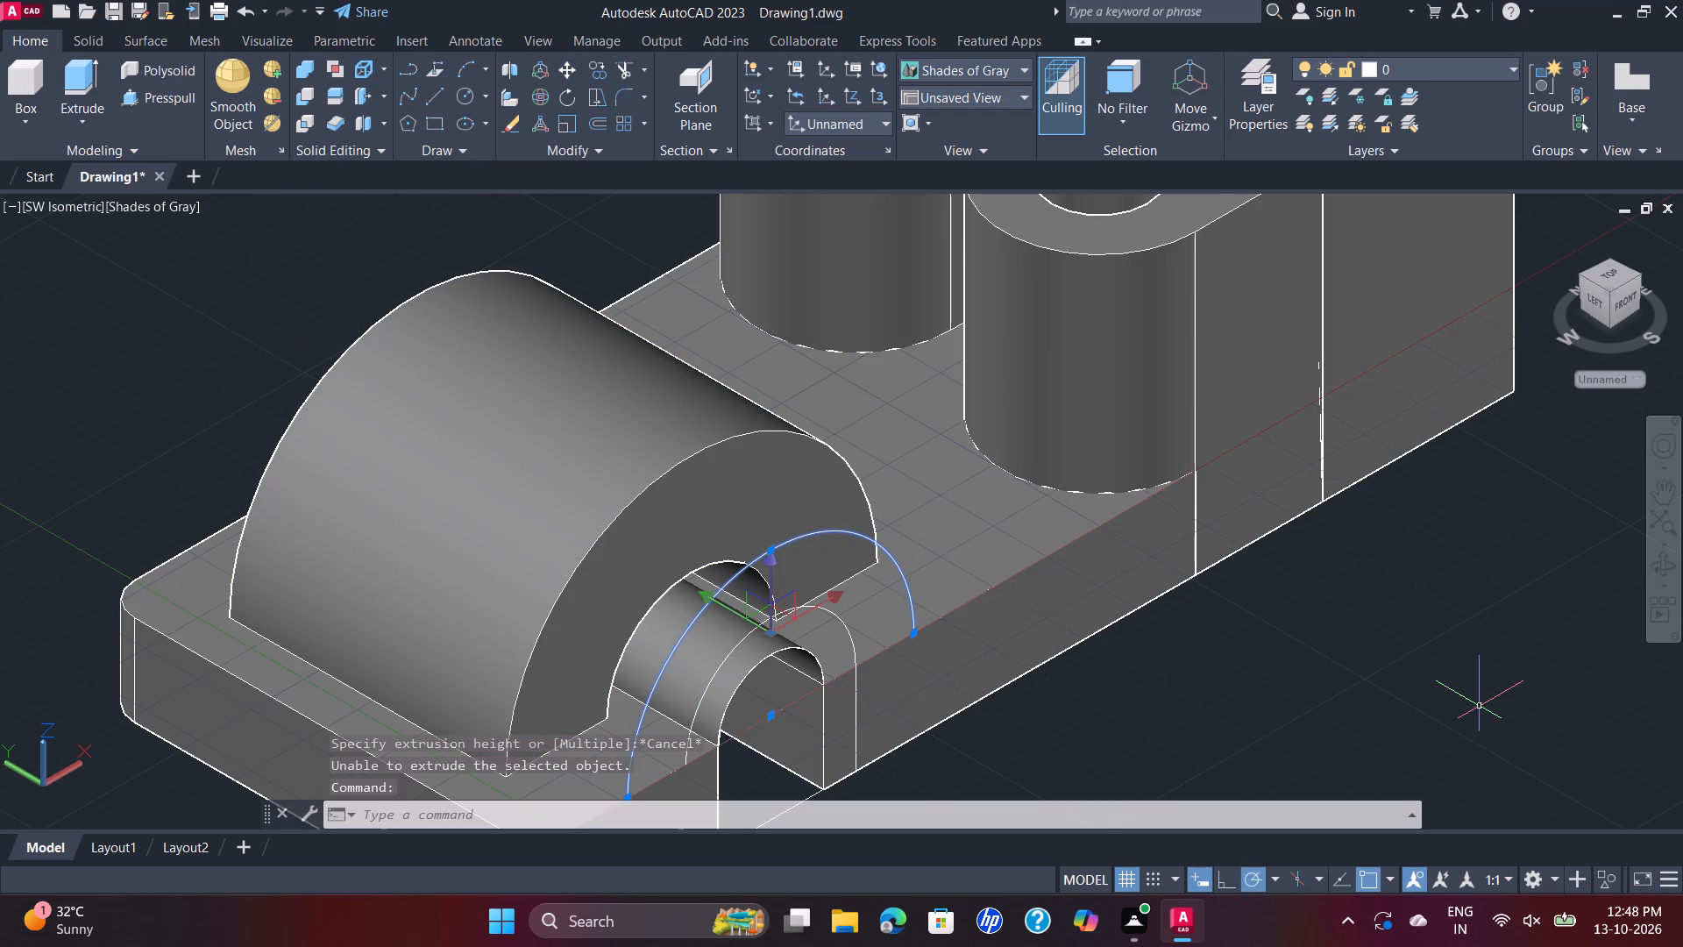
pyautogui.press('Delete')
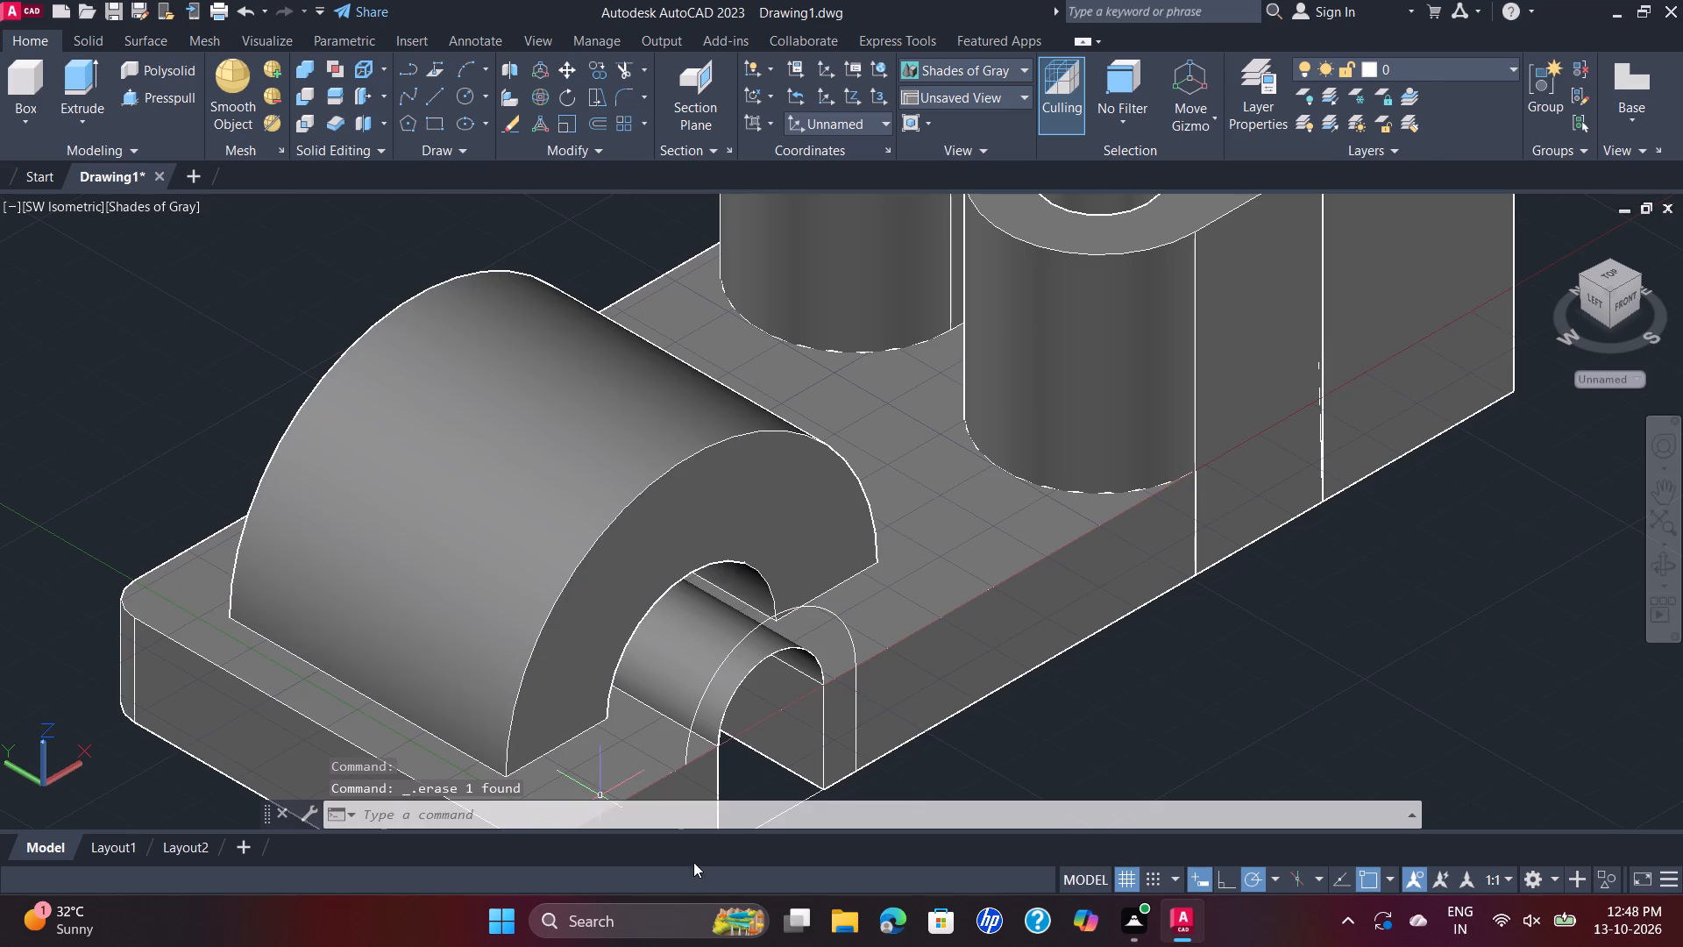
pyautogui.scroll(-1, 724, 744)
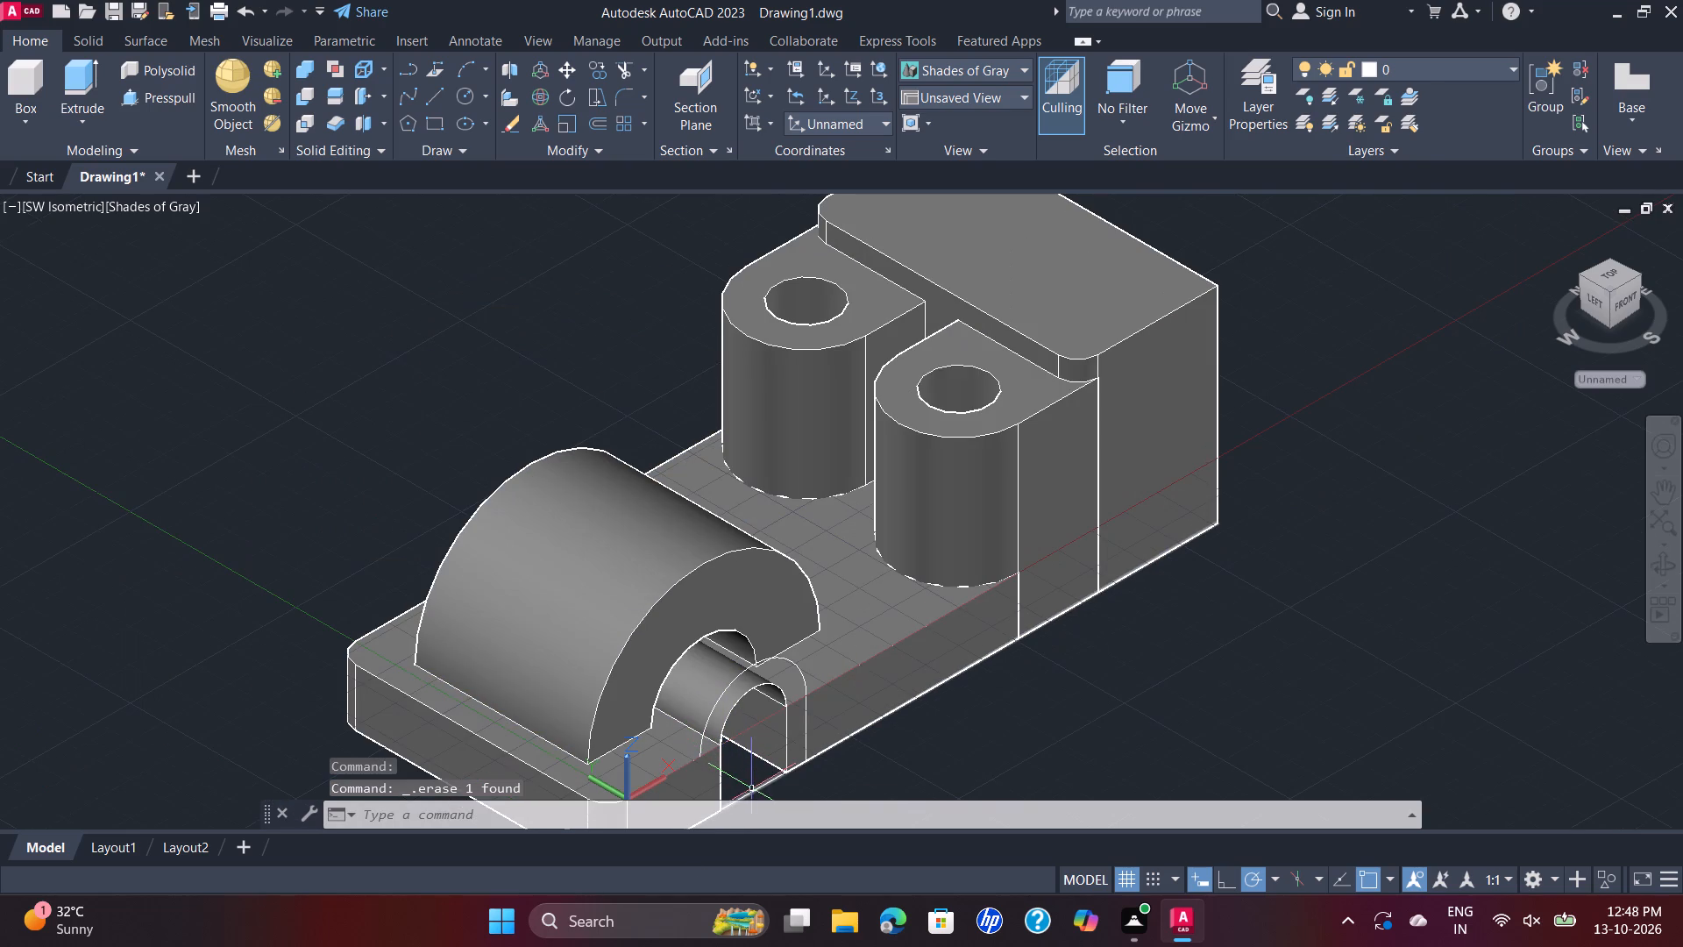
# Union the base plate with the tall rear block into one solid.
pyautogui.scroll(-1, 768, 803)
pyautogui.moveTo(768, 803); pyautogui.dragTo(785, 744, button='middle')
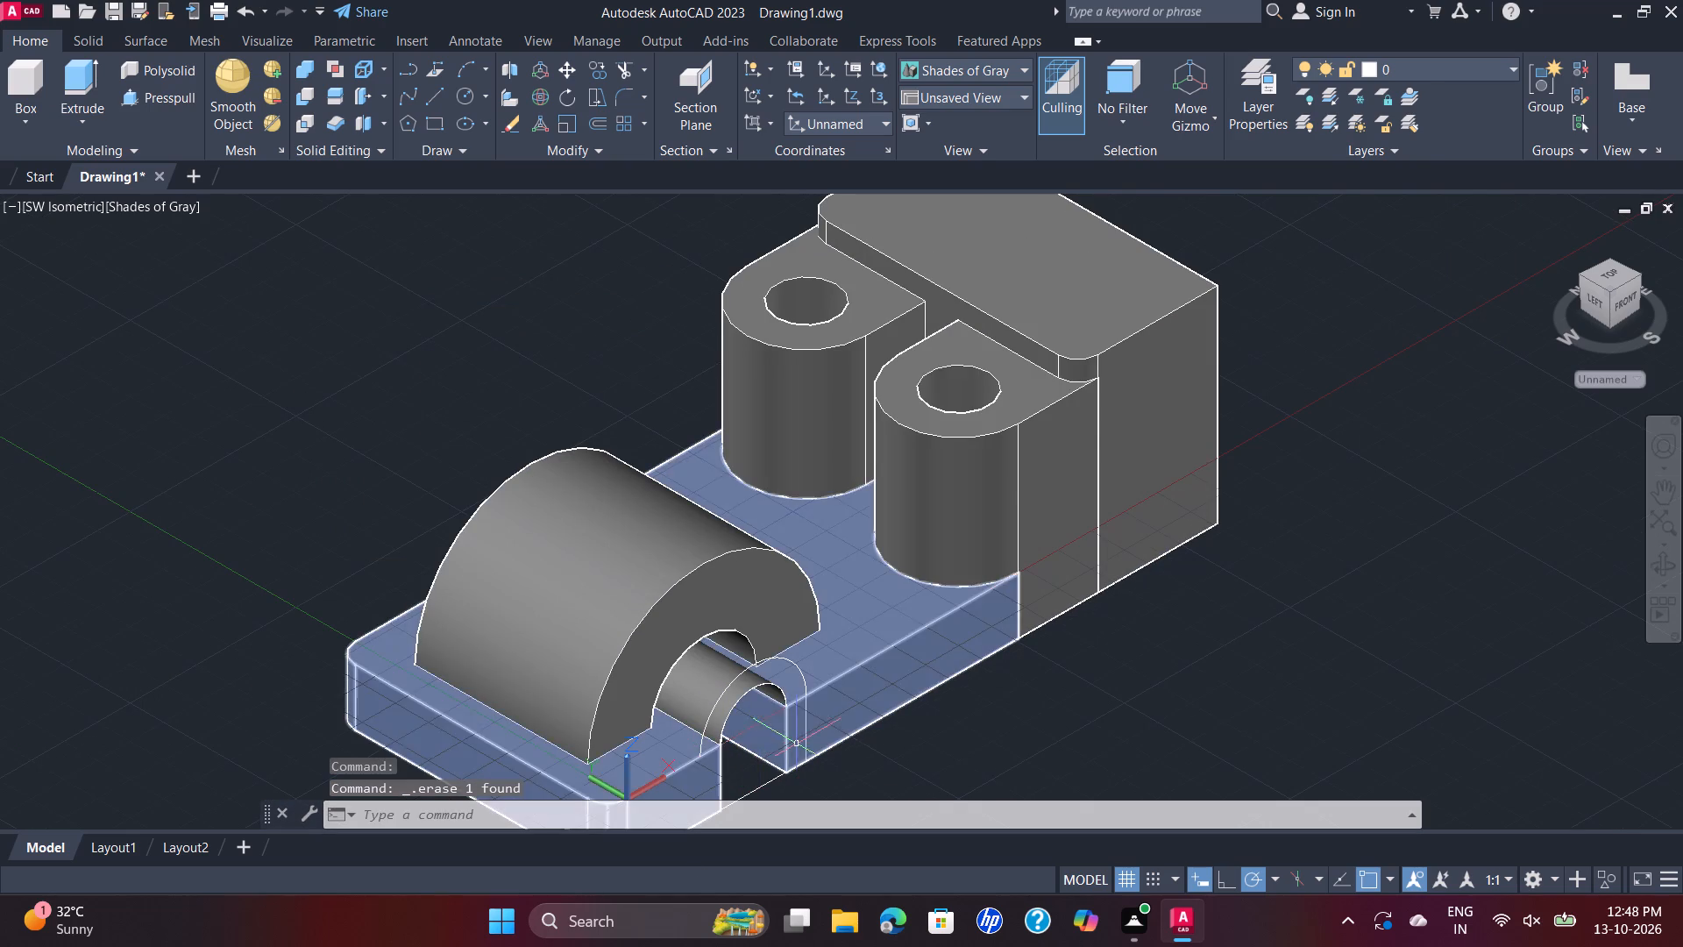
pyautogui.scroll(-1, 905, 722)
pyautogui.scroll(1, 922, 717)
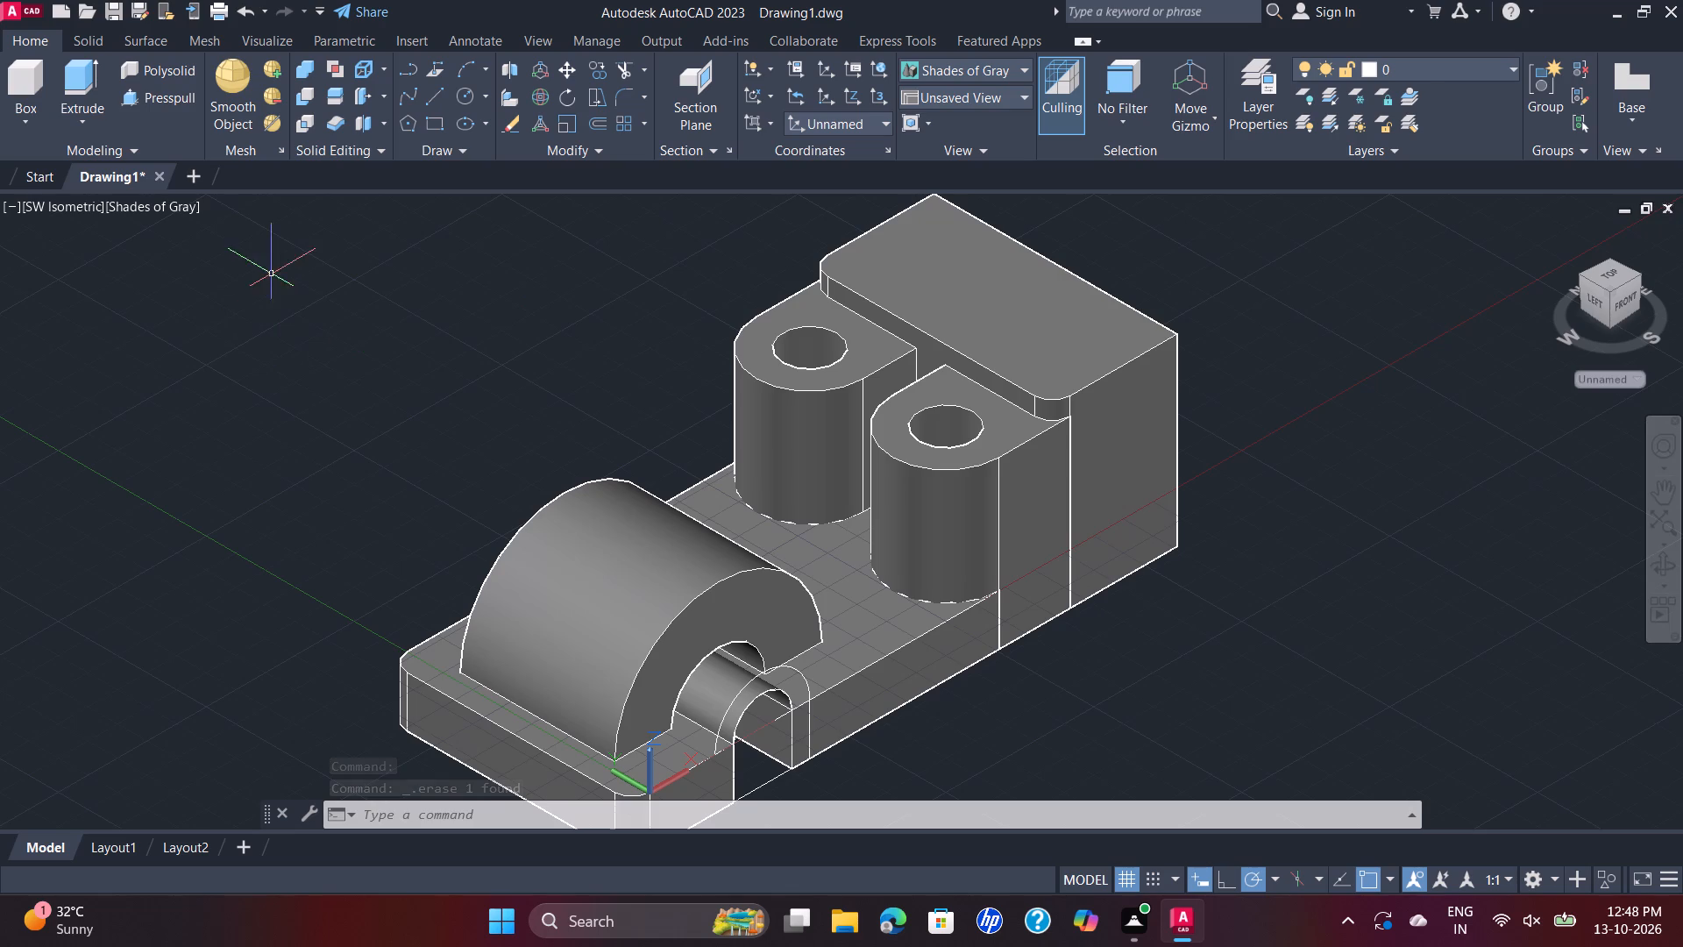
pyautogui.click(254, 199)
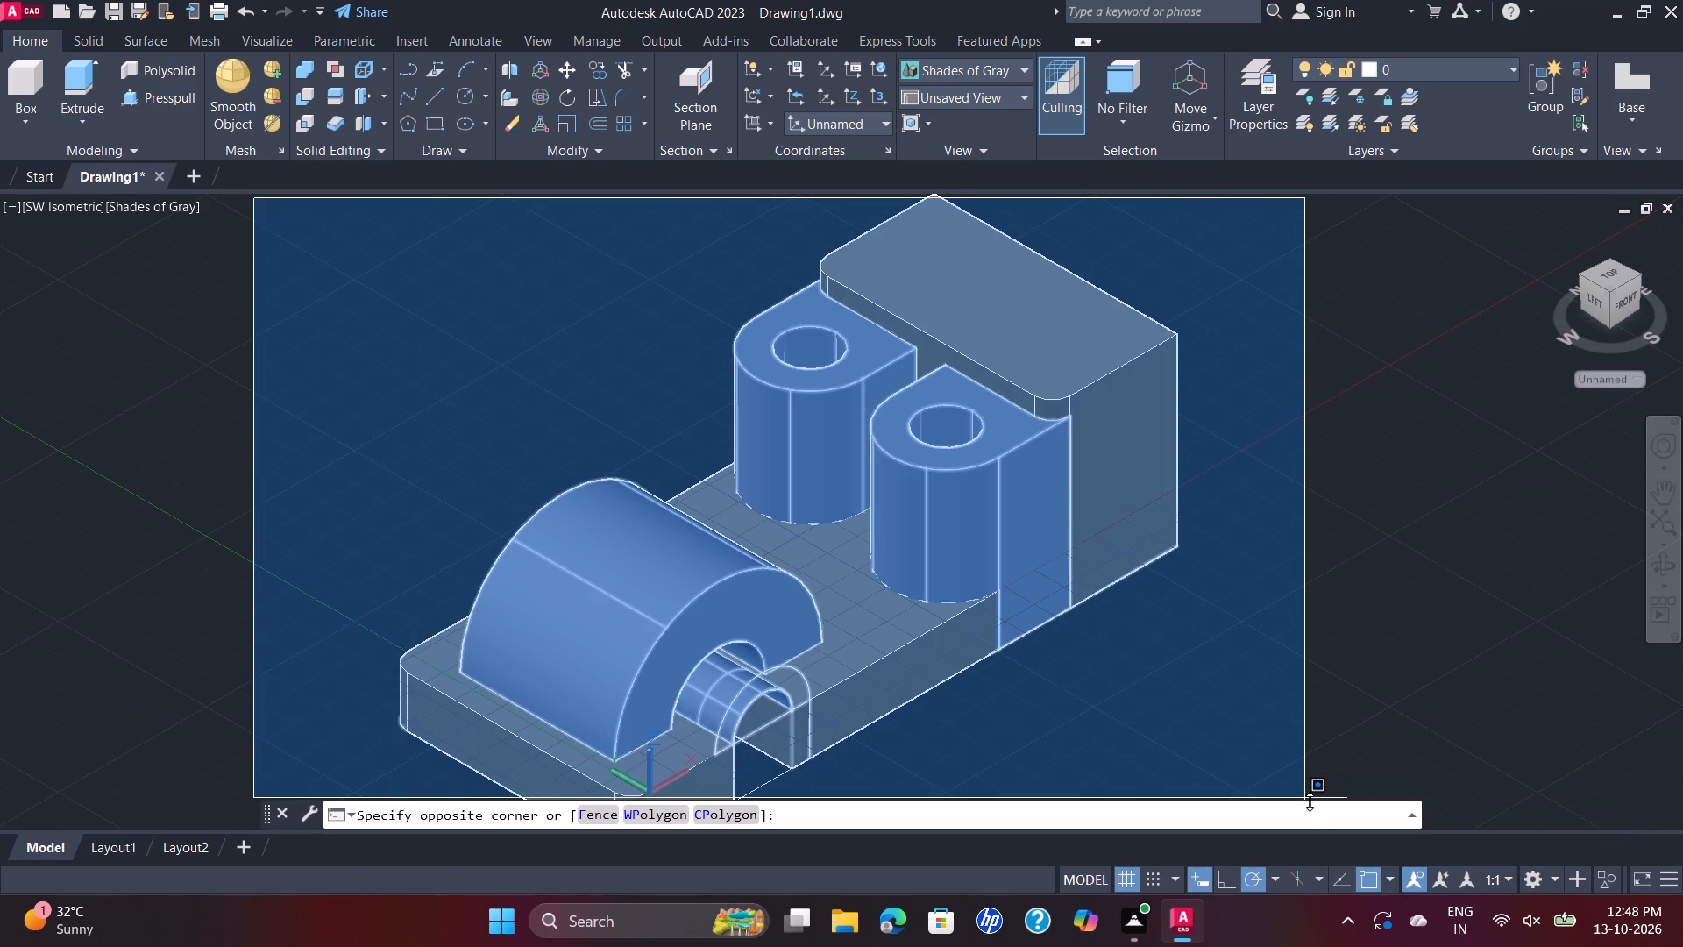
pyautogui.click(1500, 845)
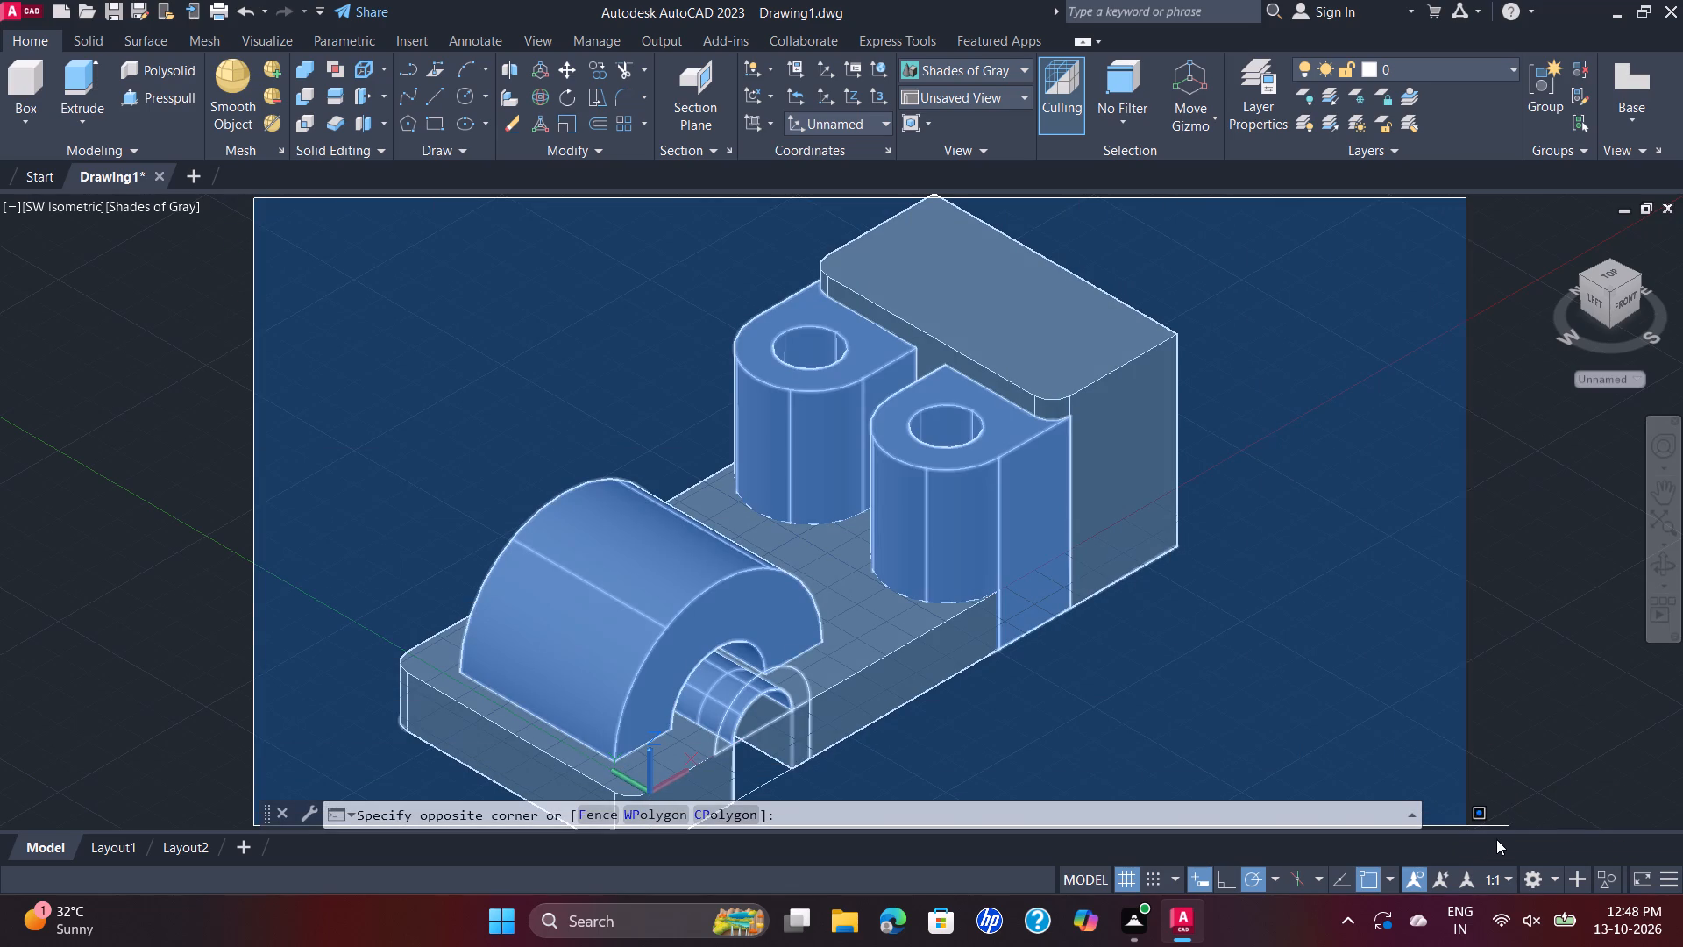
pyautogui.click(1490, 825)
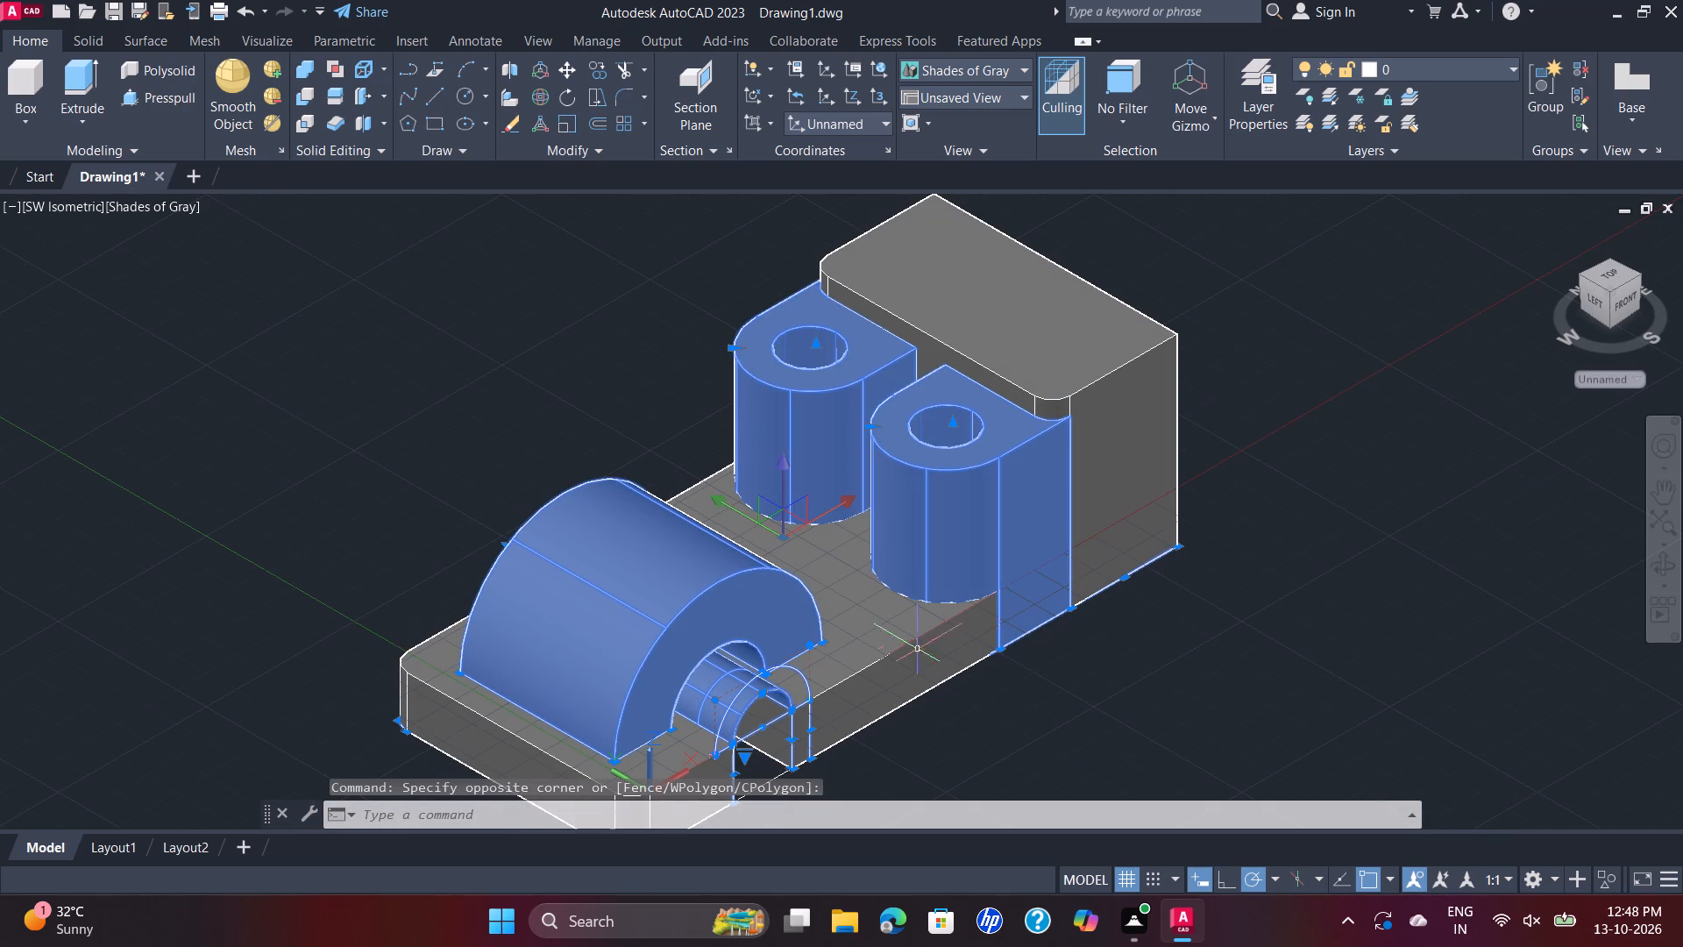
pyautogui.click(297, 70)
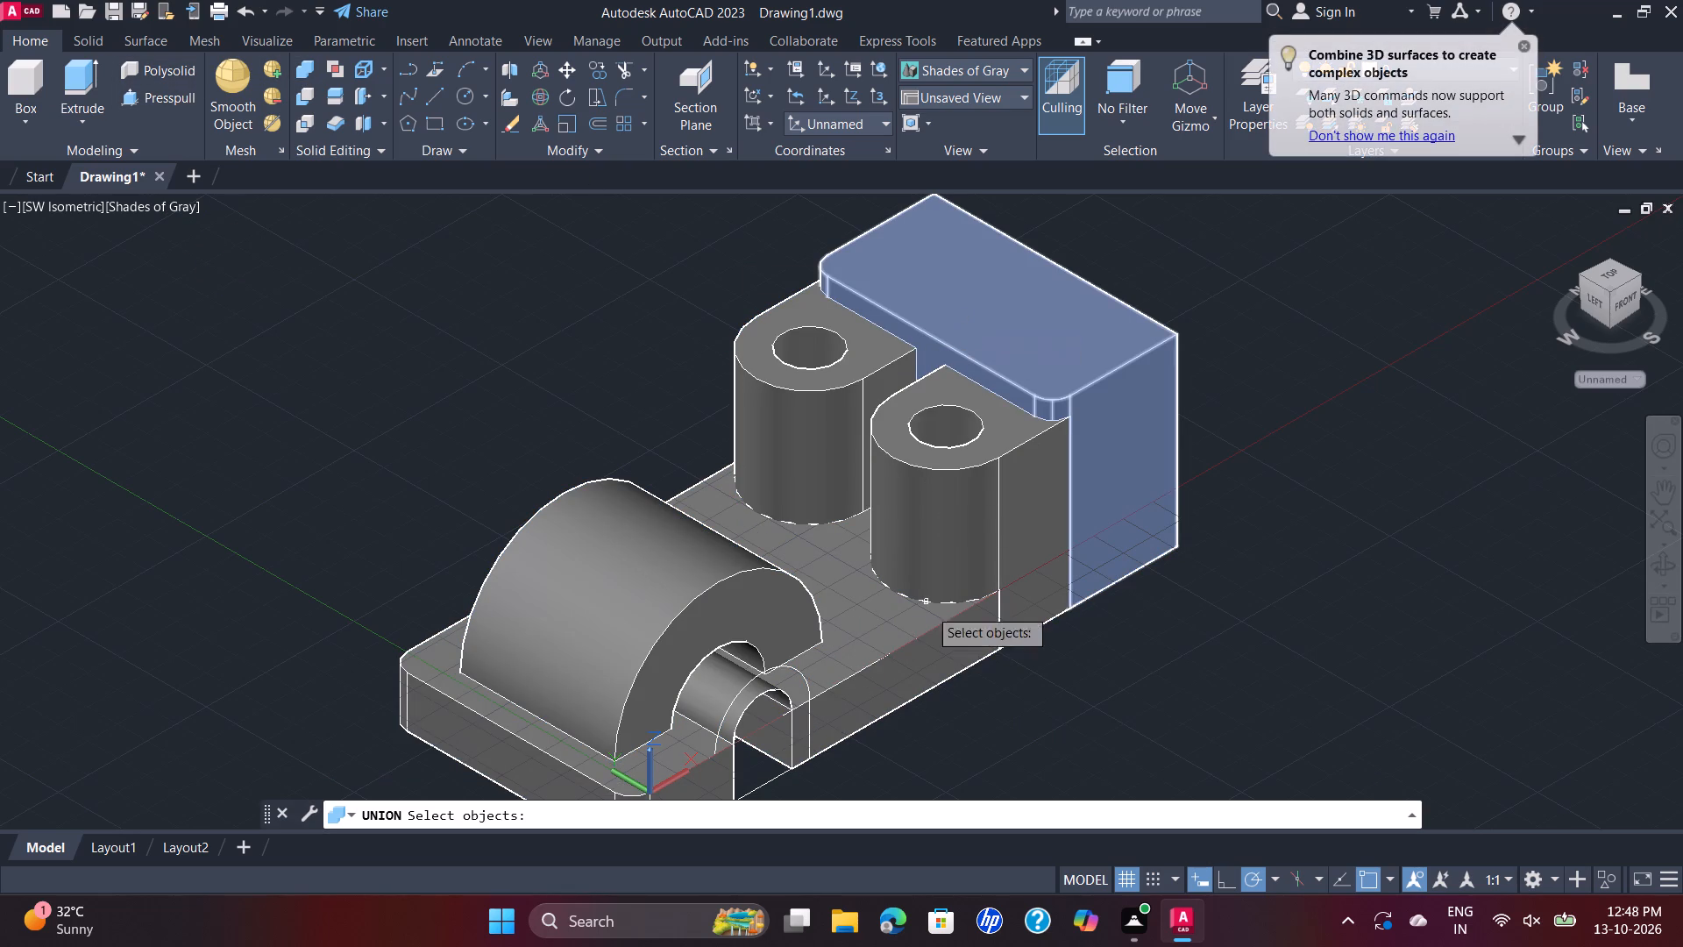
pyautogui.click(925, 643)
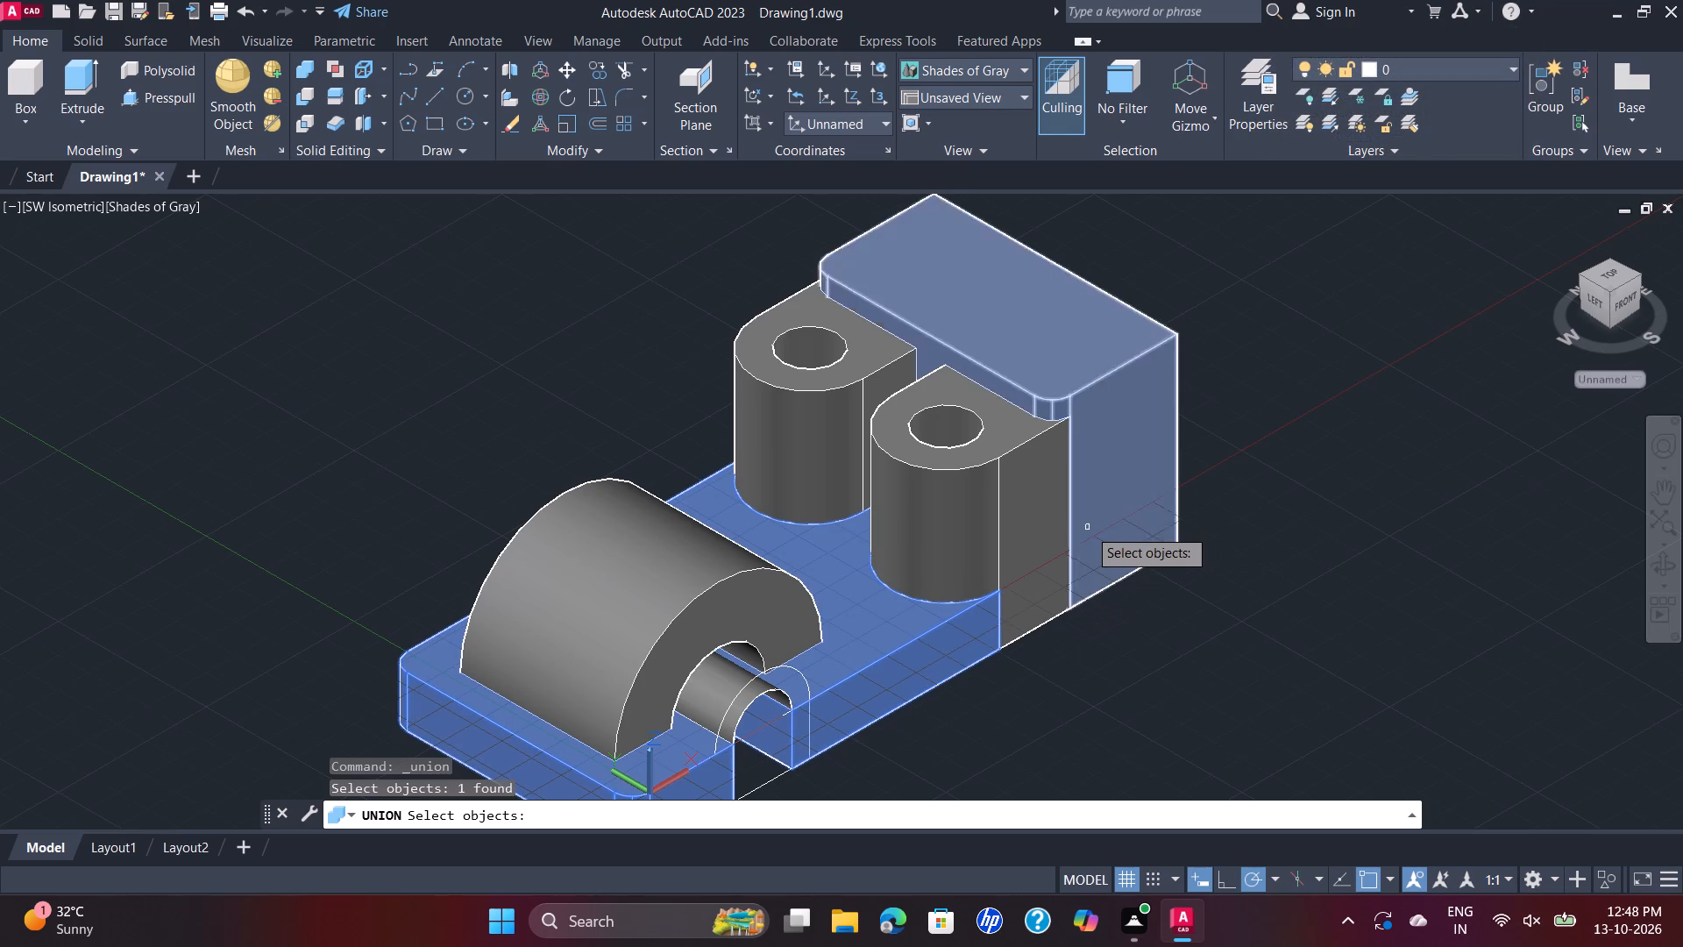
pyautogui.click(1088, 528)
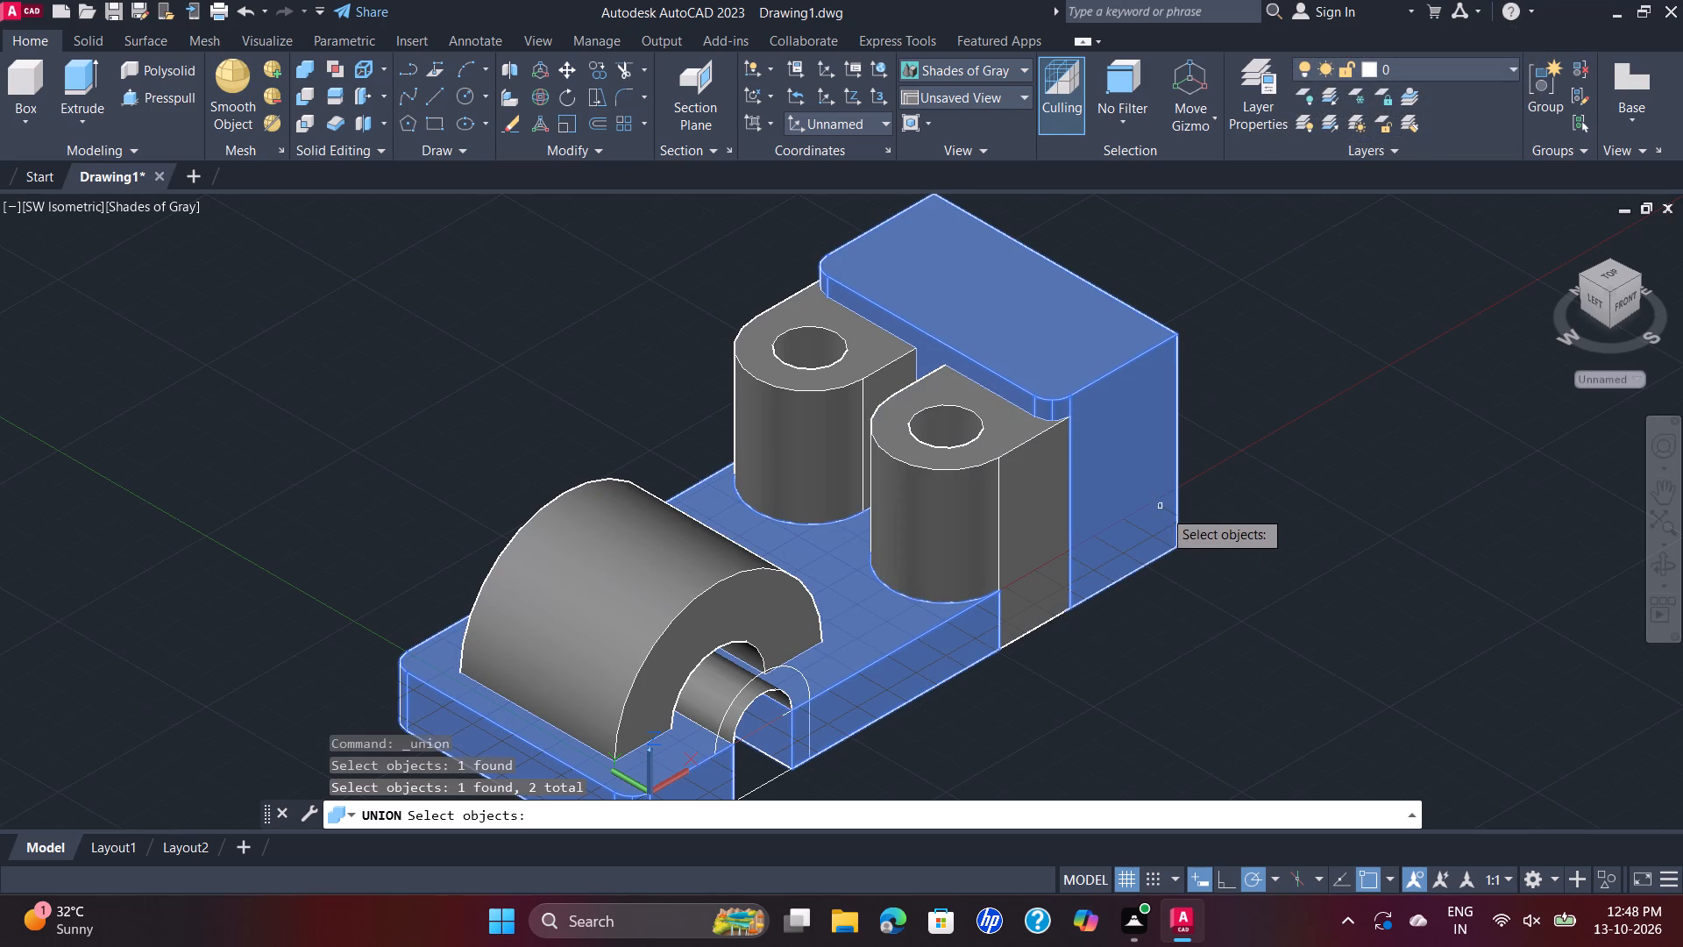
pyautogui.rightClick(1185, 523)
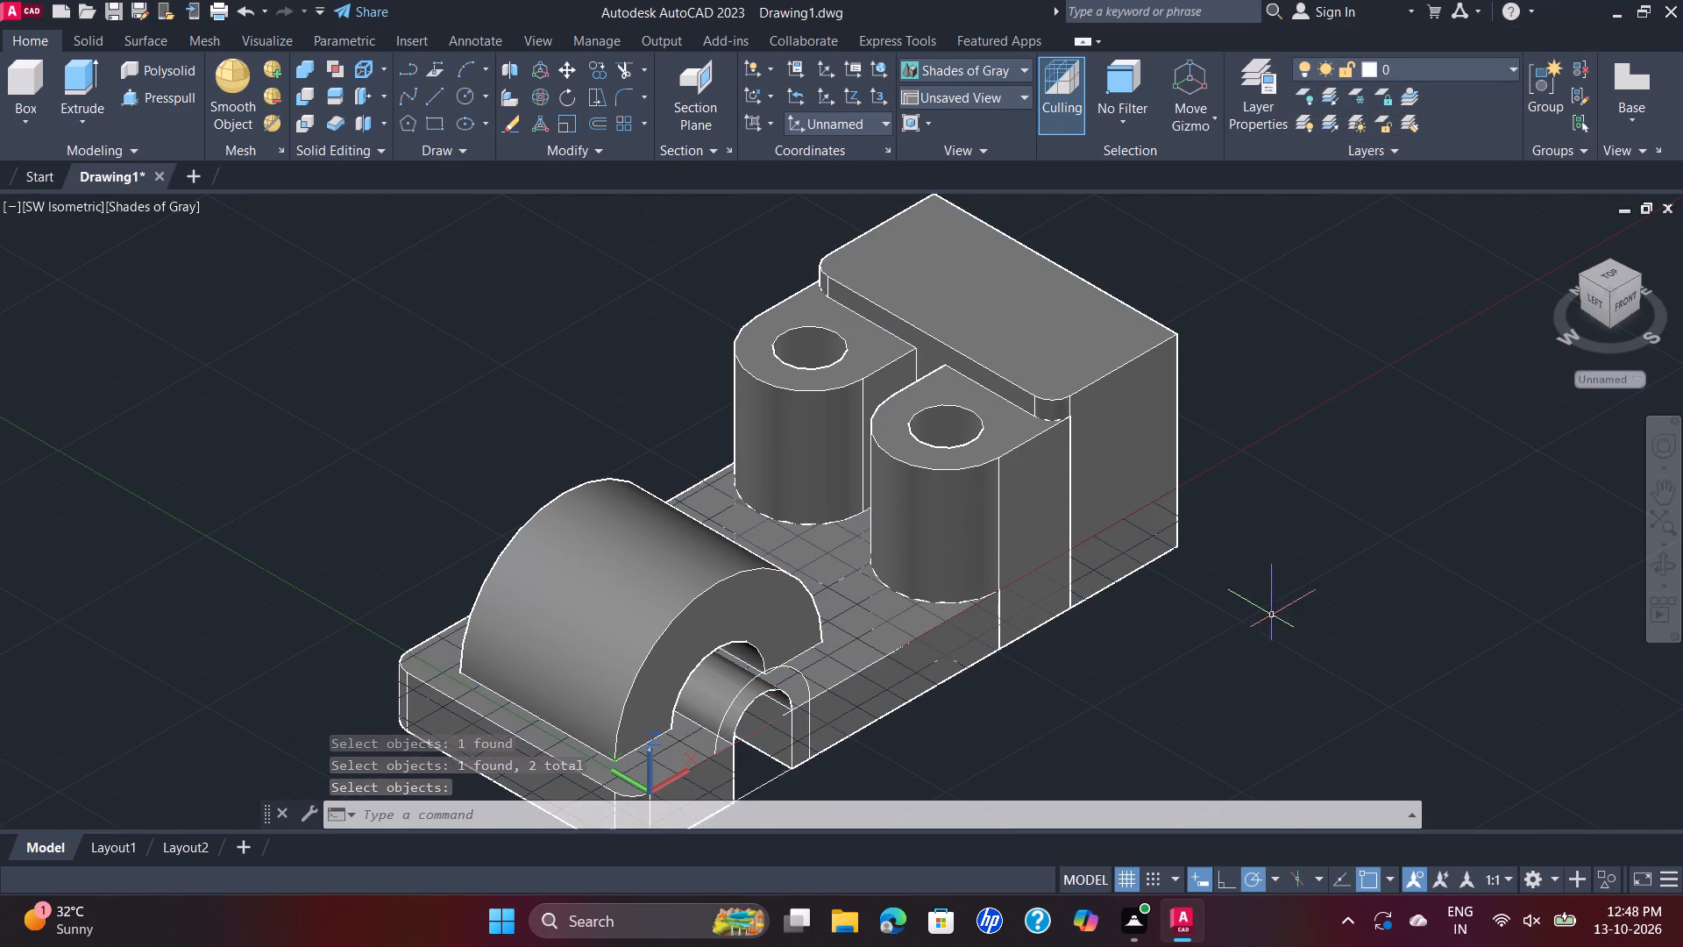
# Union all of the bracket's solids, including both upright bosses and the half-round front boss, into one body.
pyautogui.click(294, 76)
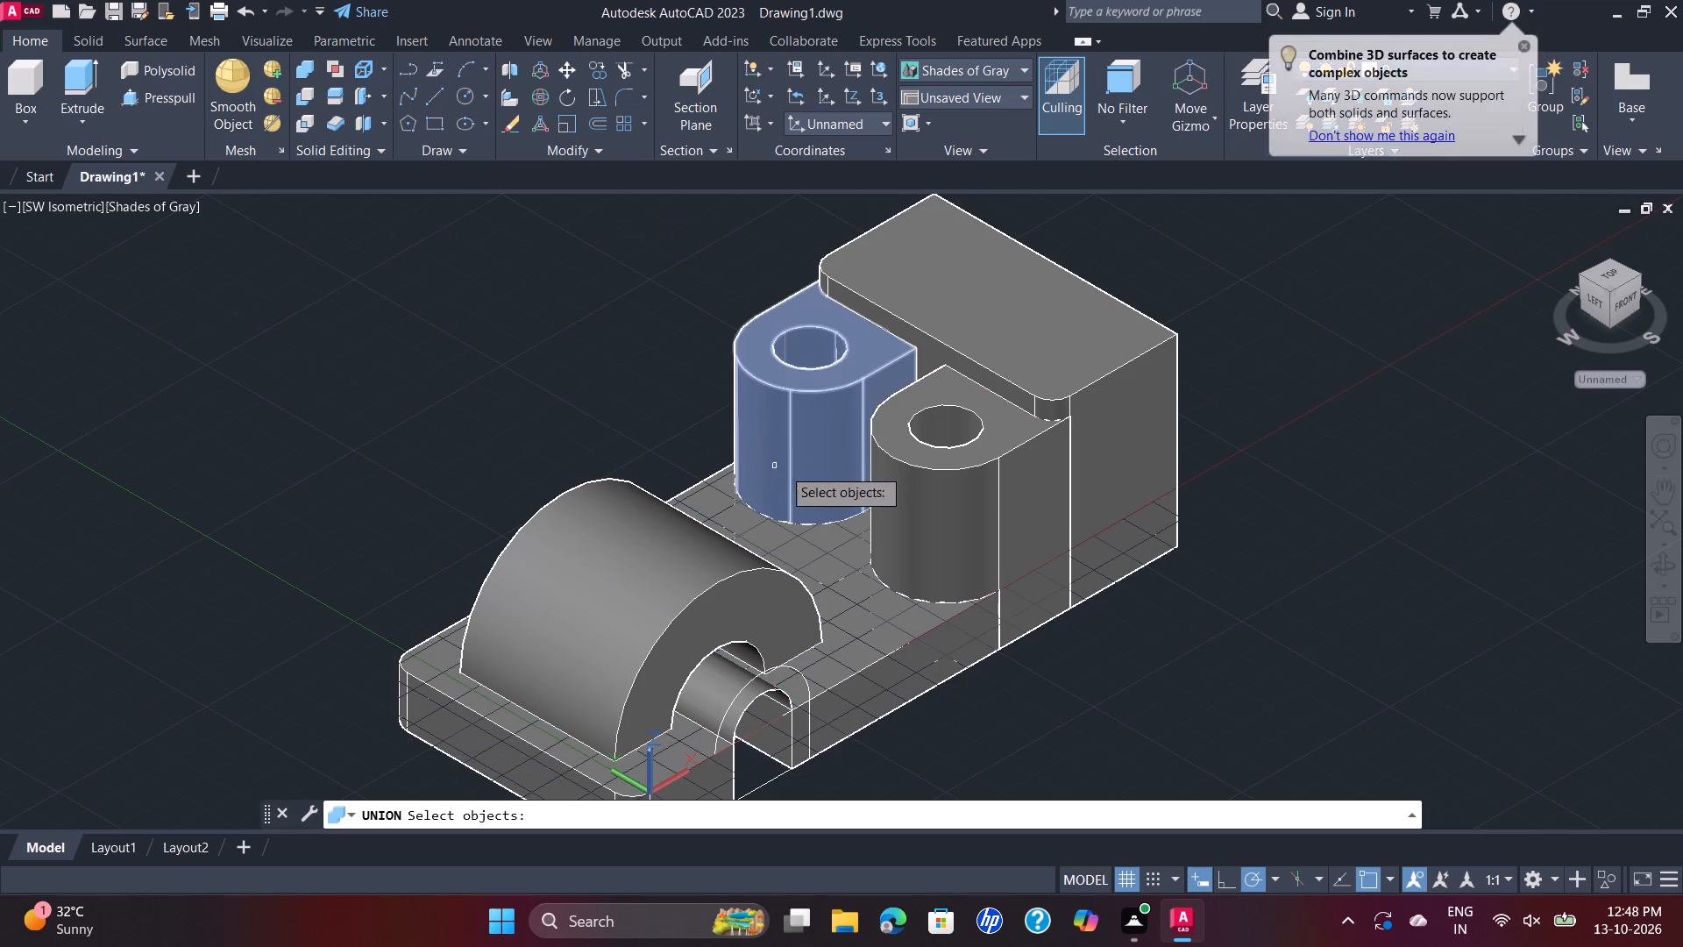
pyautogui.scroll(-3, 930, 488)
pyautogui.click(742, 310)
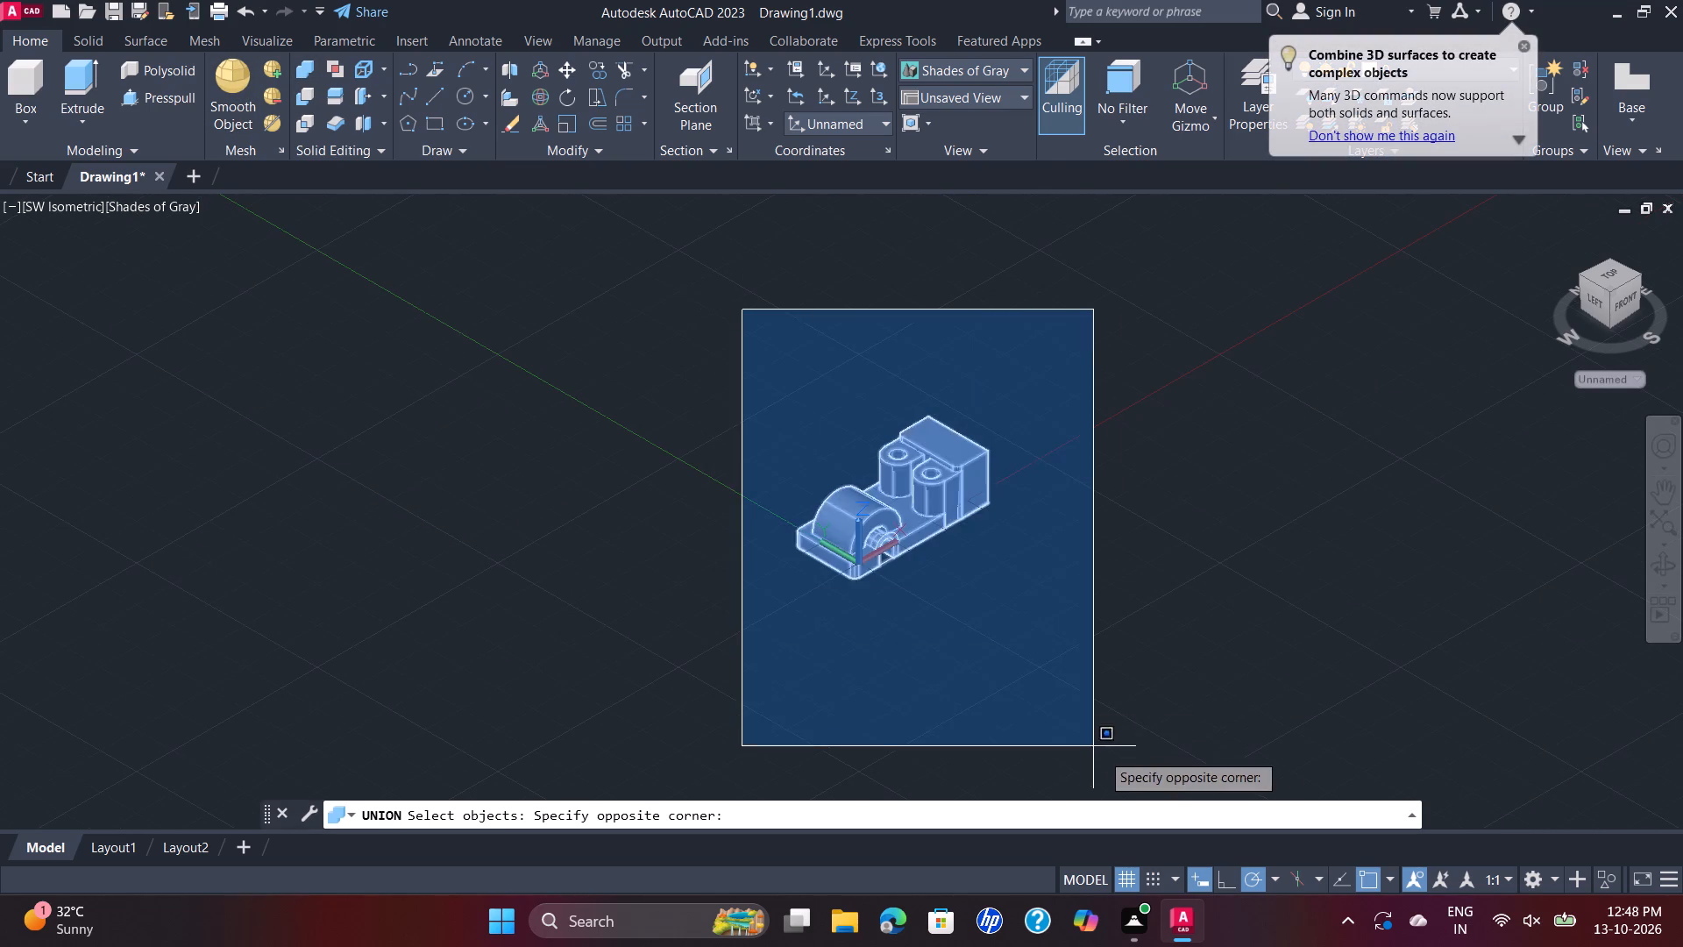
pyautogui.click(1123, 751)
pyautogui.rightClick(1067, 587)
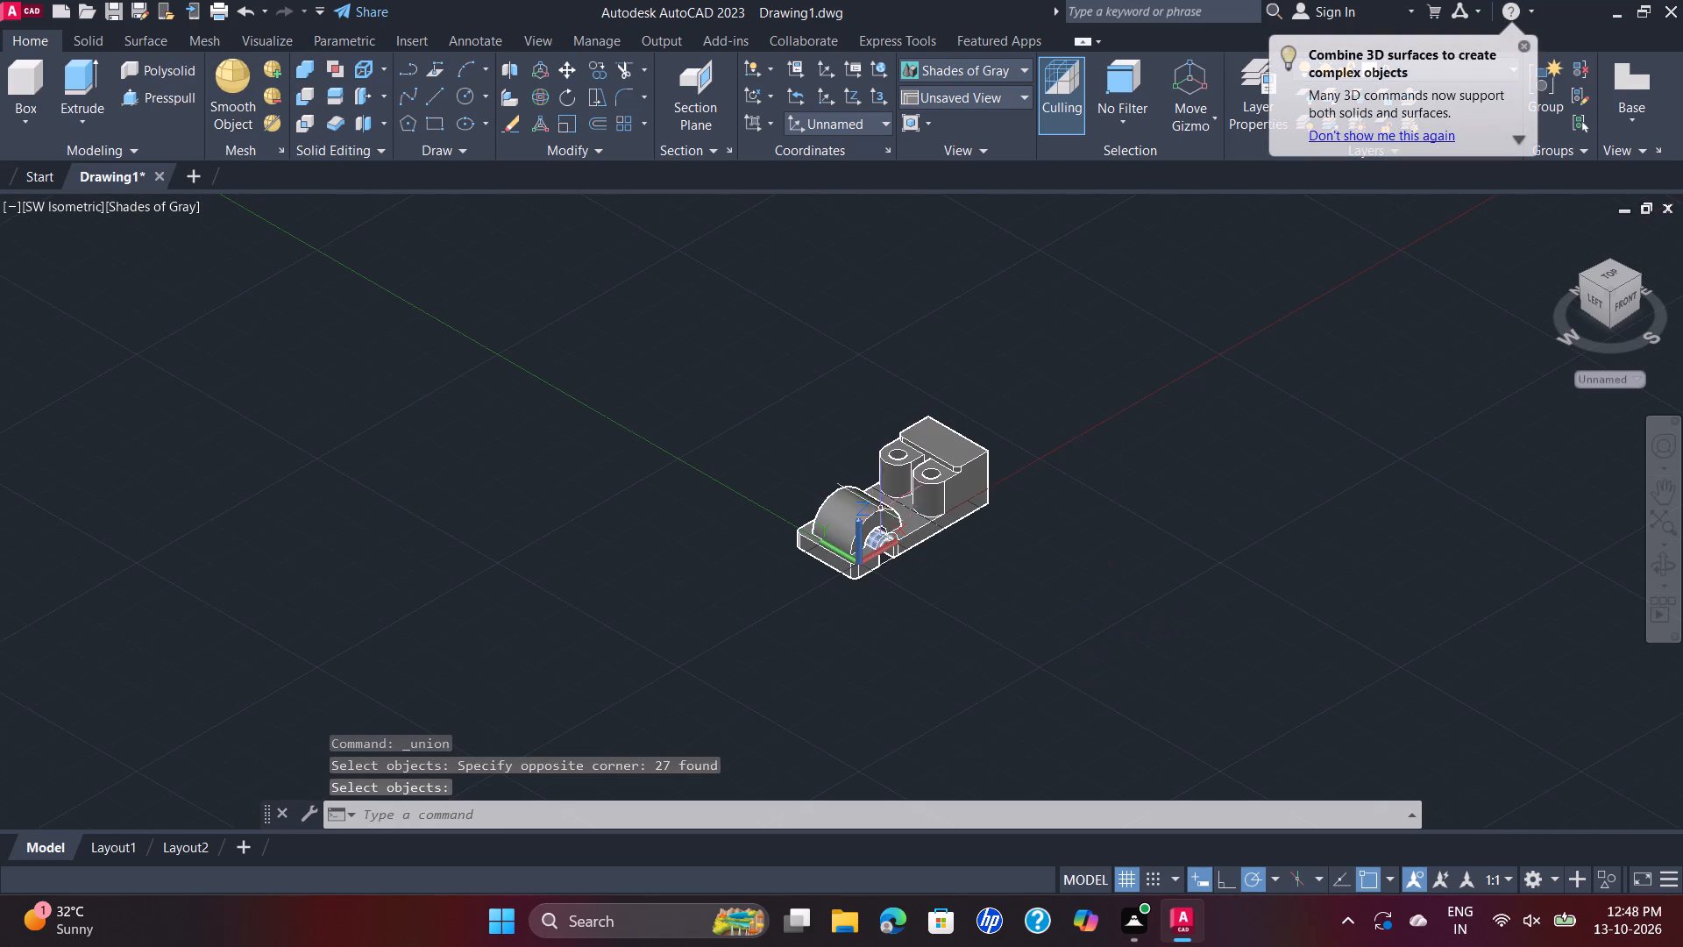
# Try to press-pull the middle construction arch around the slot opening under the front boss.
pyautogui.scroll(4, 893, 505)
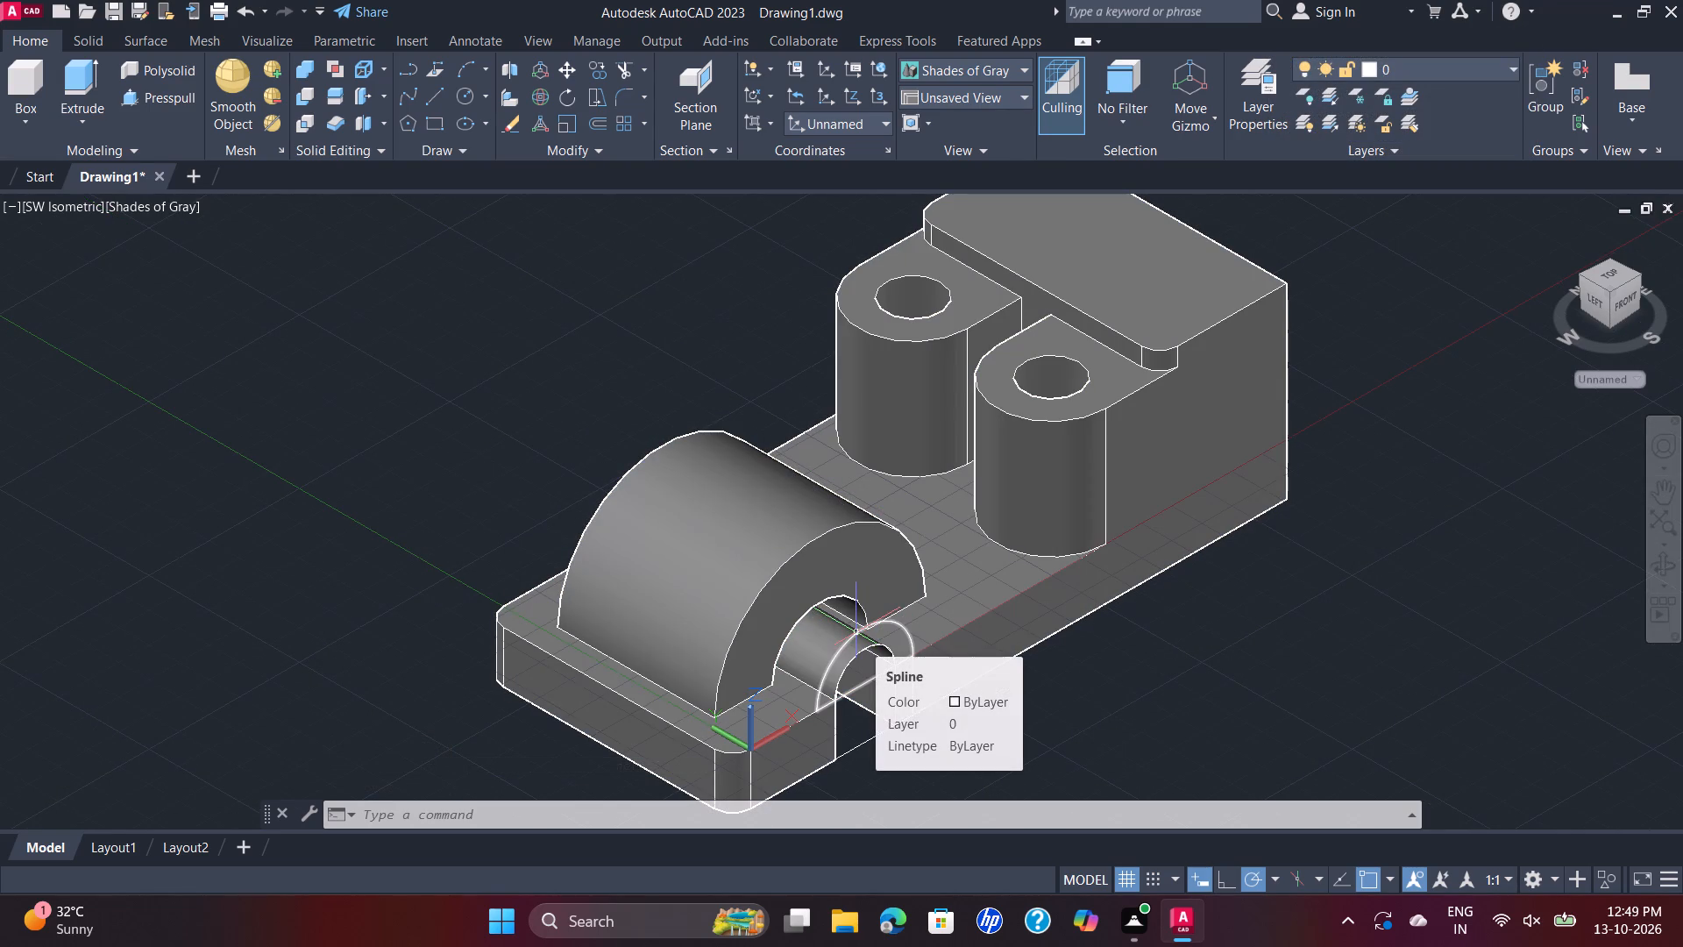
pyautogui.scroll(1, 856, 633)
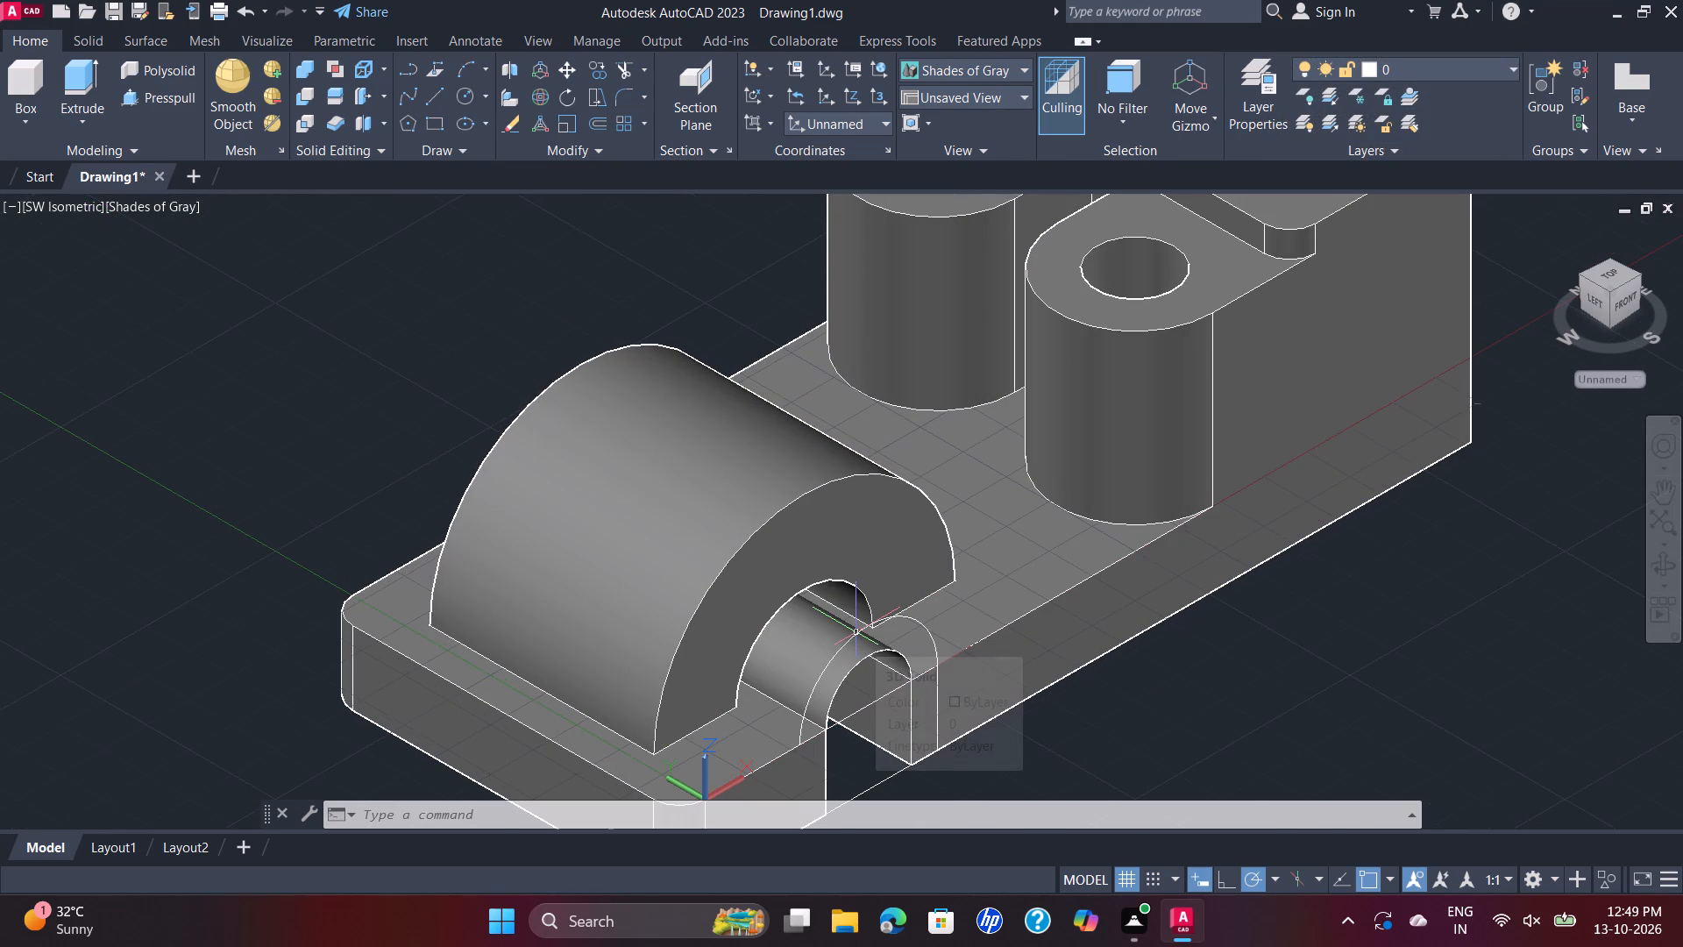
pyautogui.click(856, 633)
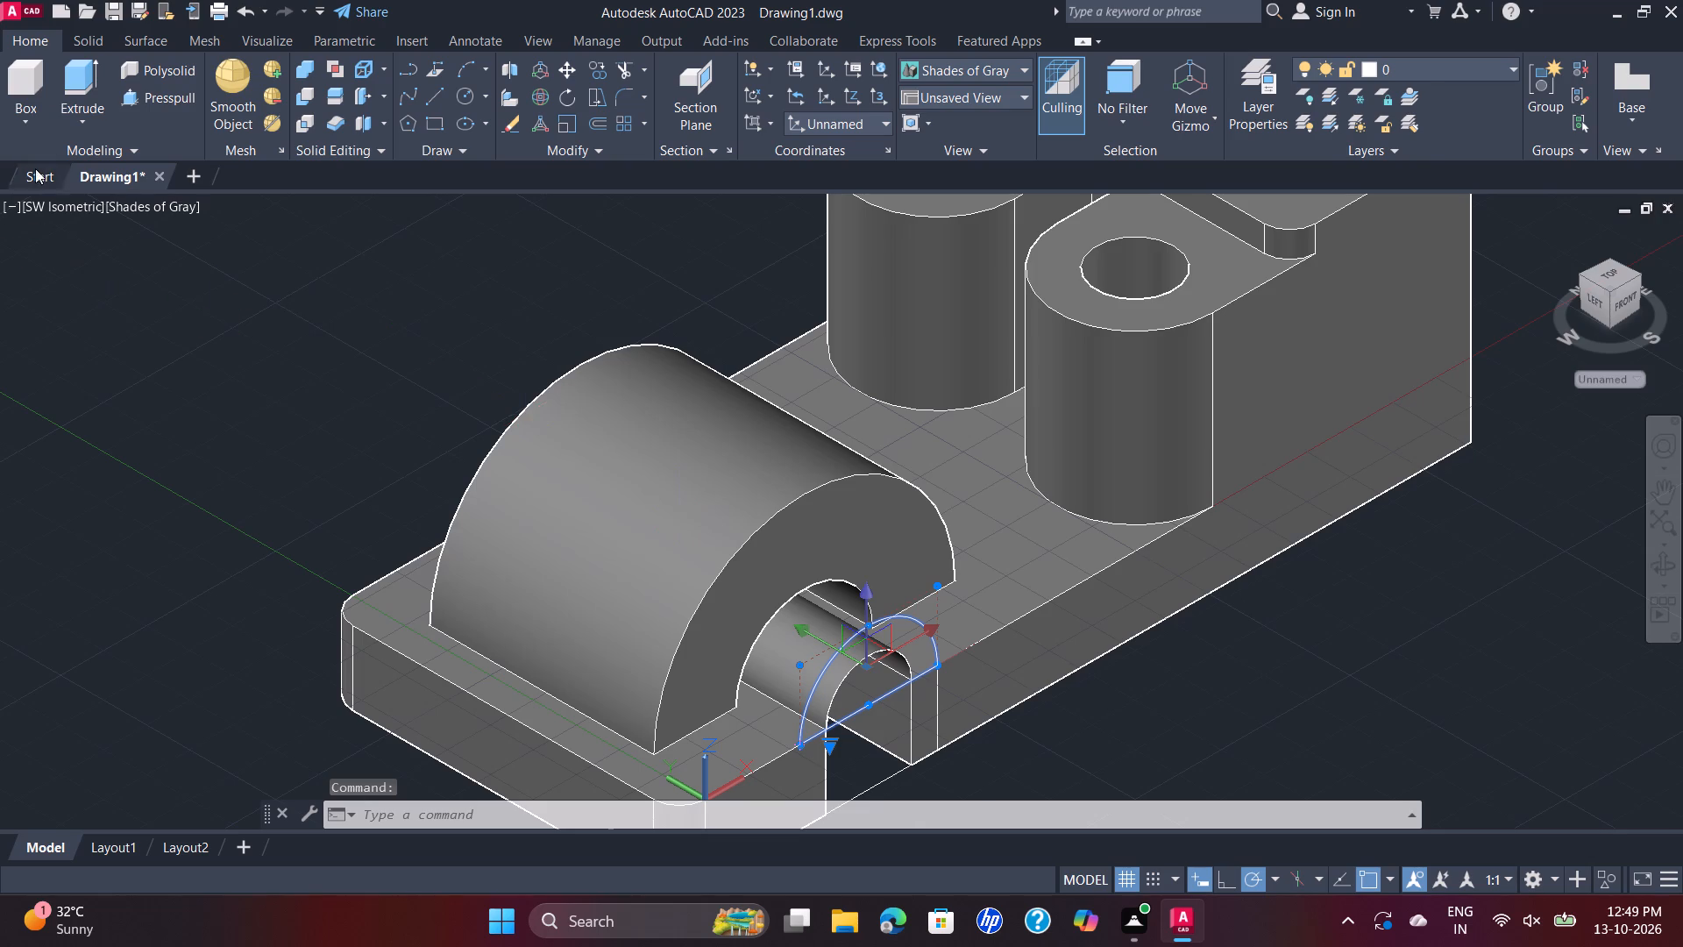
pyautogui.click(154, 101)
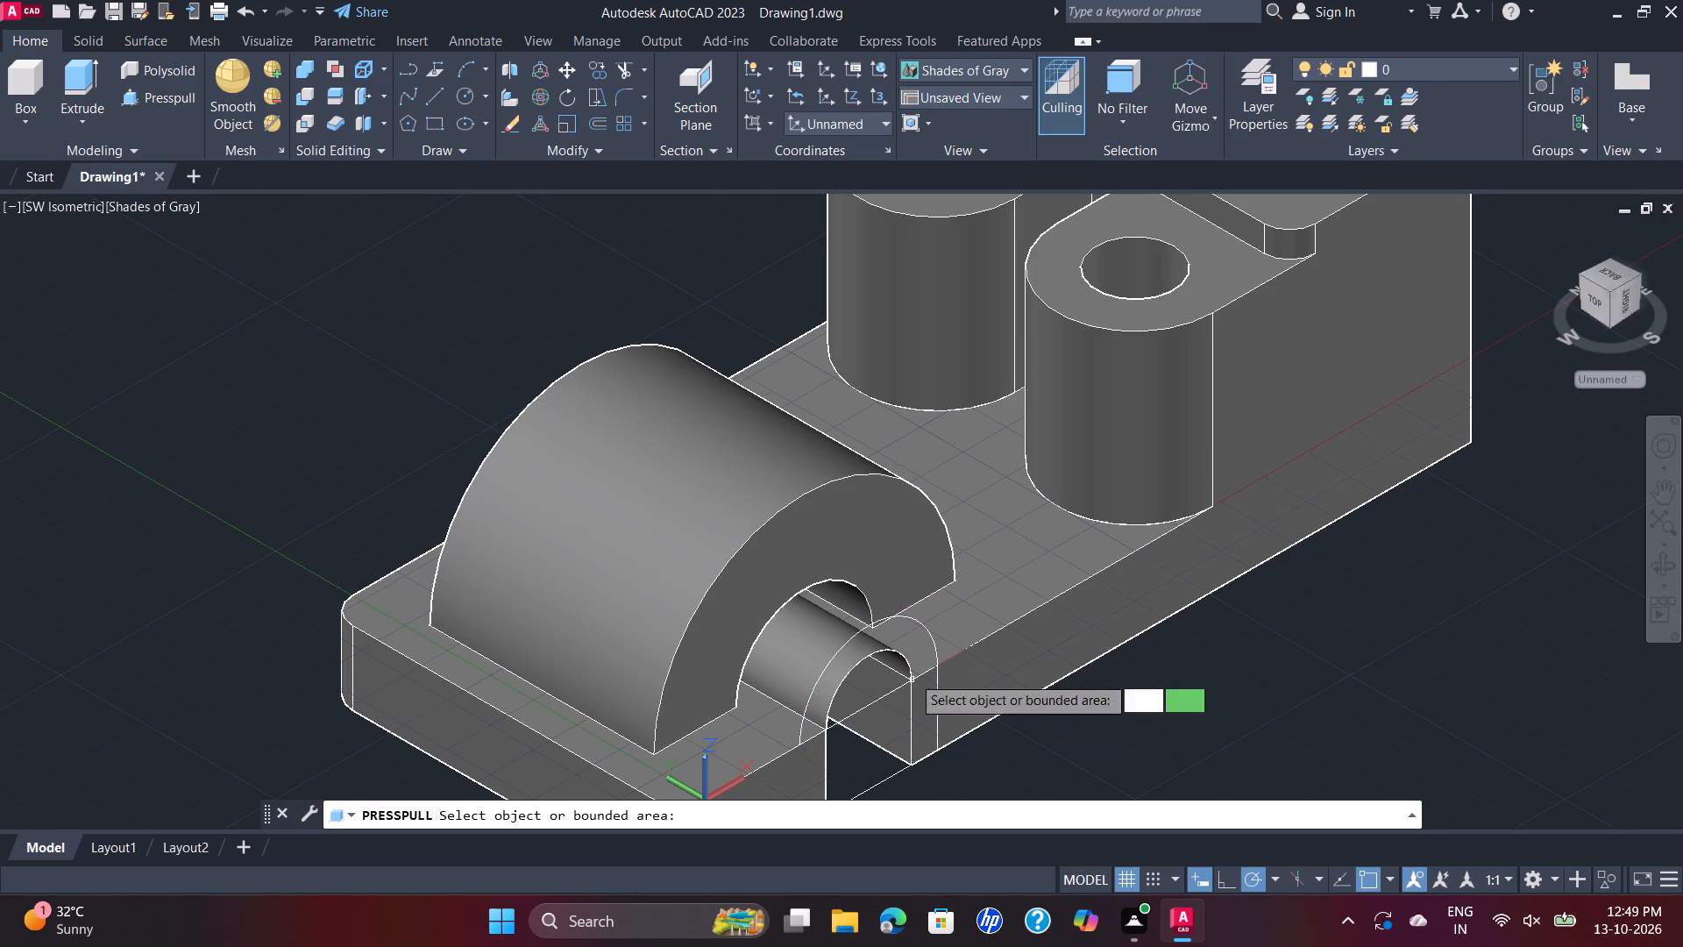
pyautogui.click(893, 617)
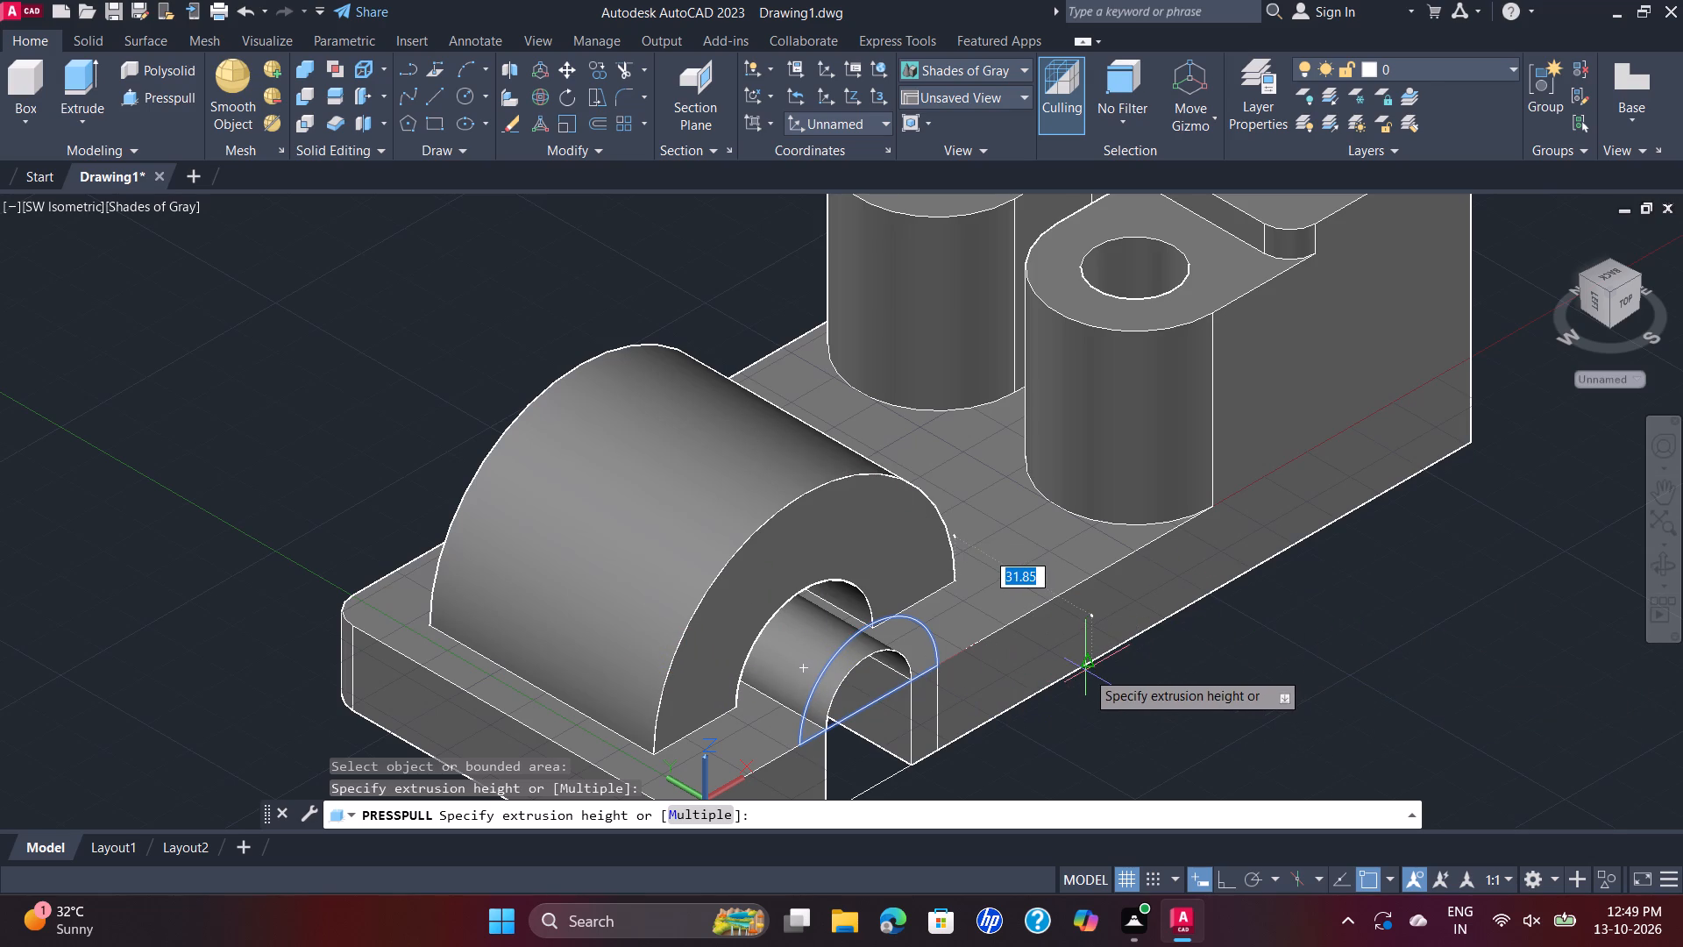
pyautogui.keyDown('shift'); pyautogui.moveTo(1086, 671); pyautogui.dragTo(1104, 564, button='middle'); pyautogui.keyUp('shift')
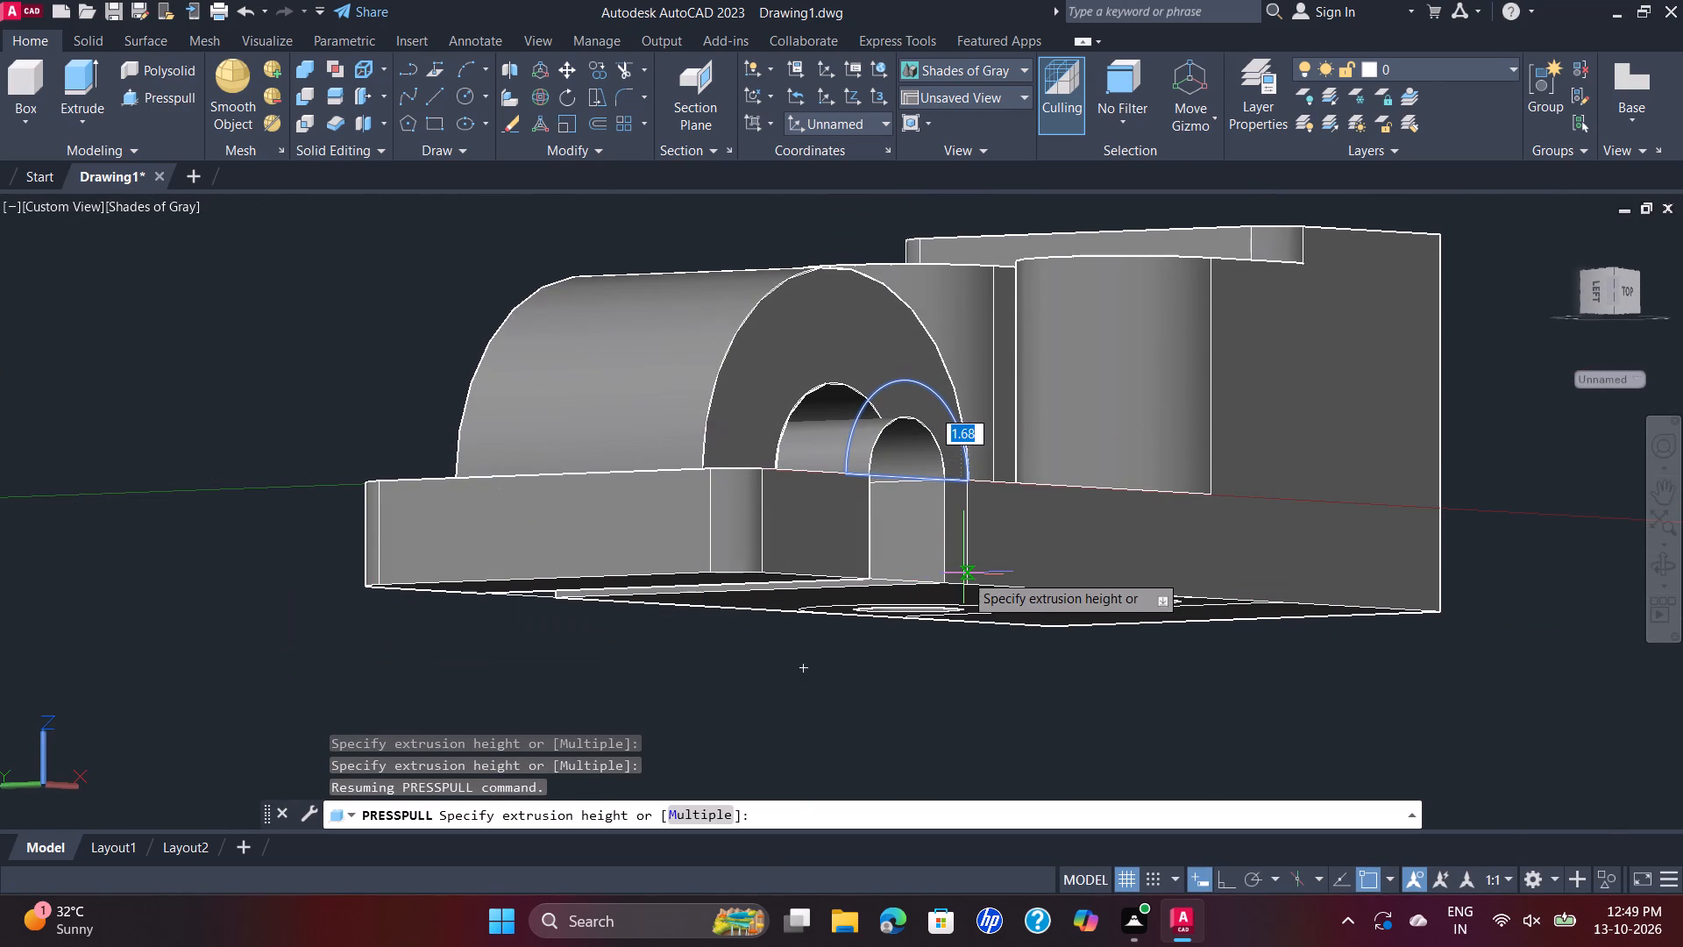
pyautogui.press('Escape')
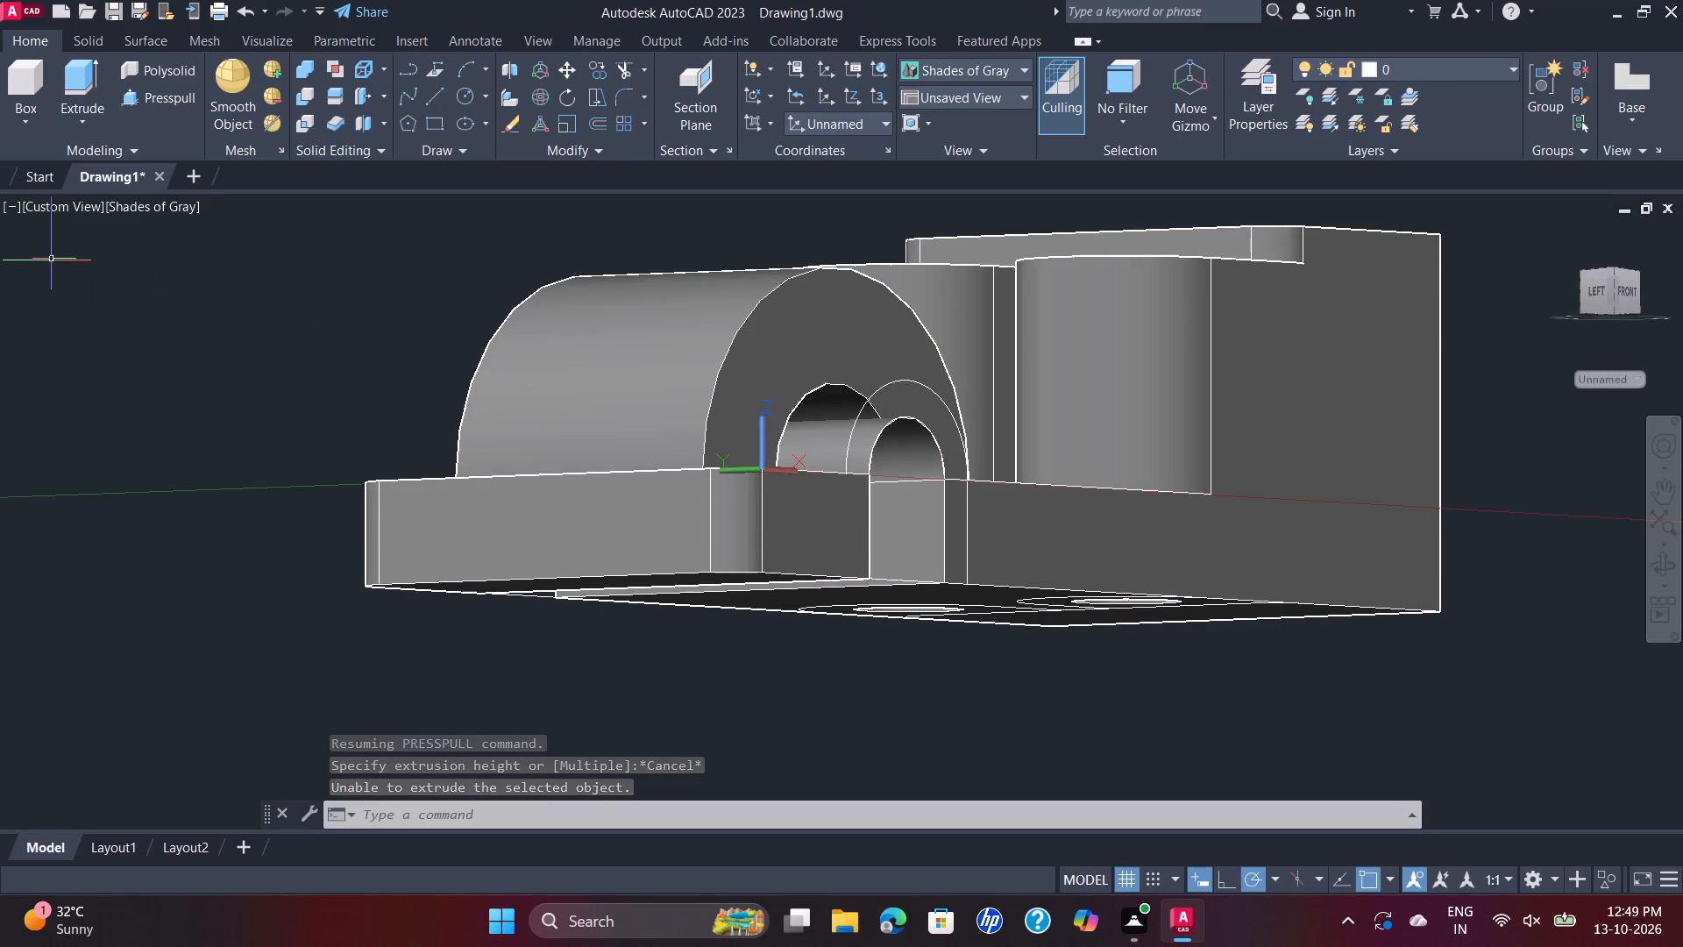
# Erase the leftover middle arch profile and its adjoining vertical line in front of the slot, working in the SW Isometric view.
pyautogui.click(67, 210)
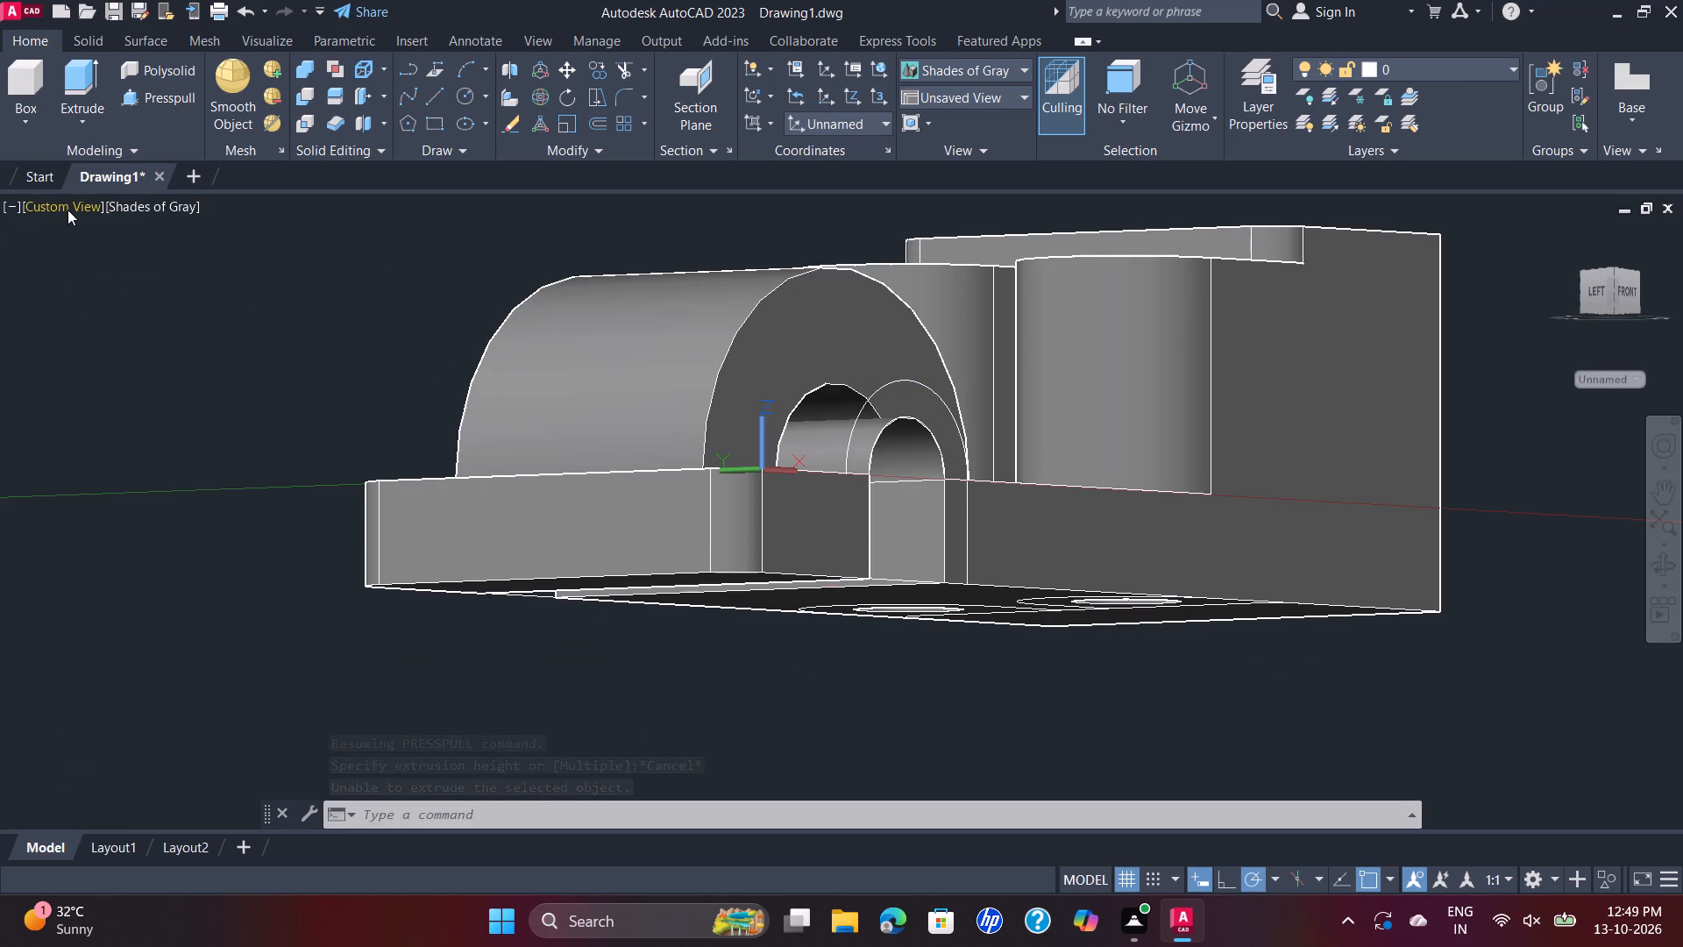
pyautogui.click(153, 408)
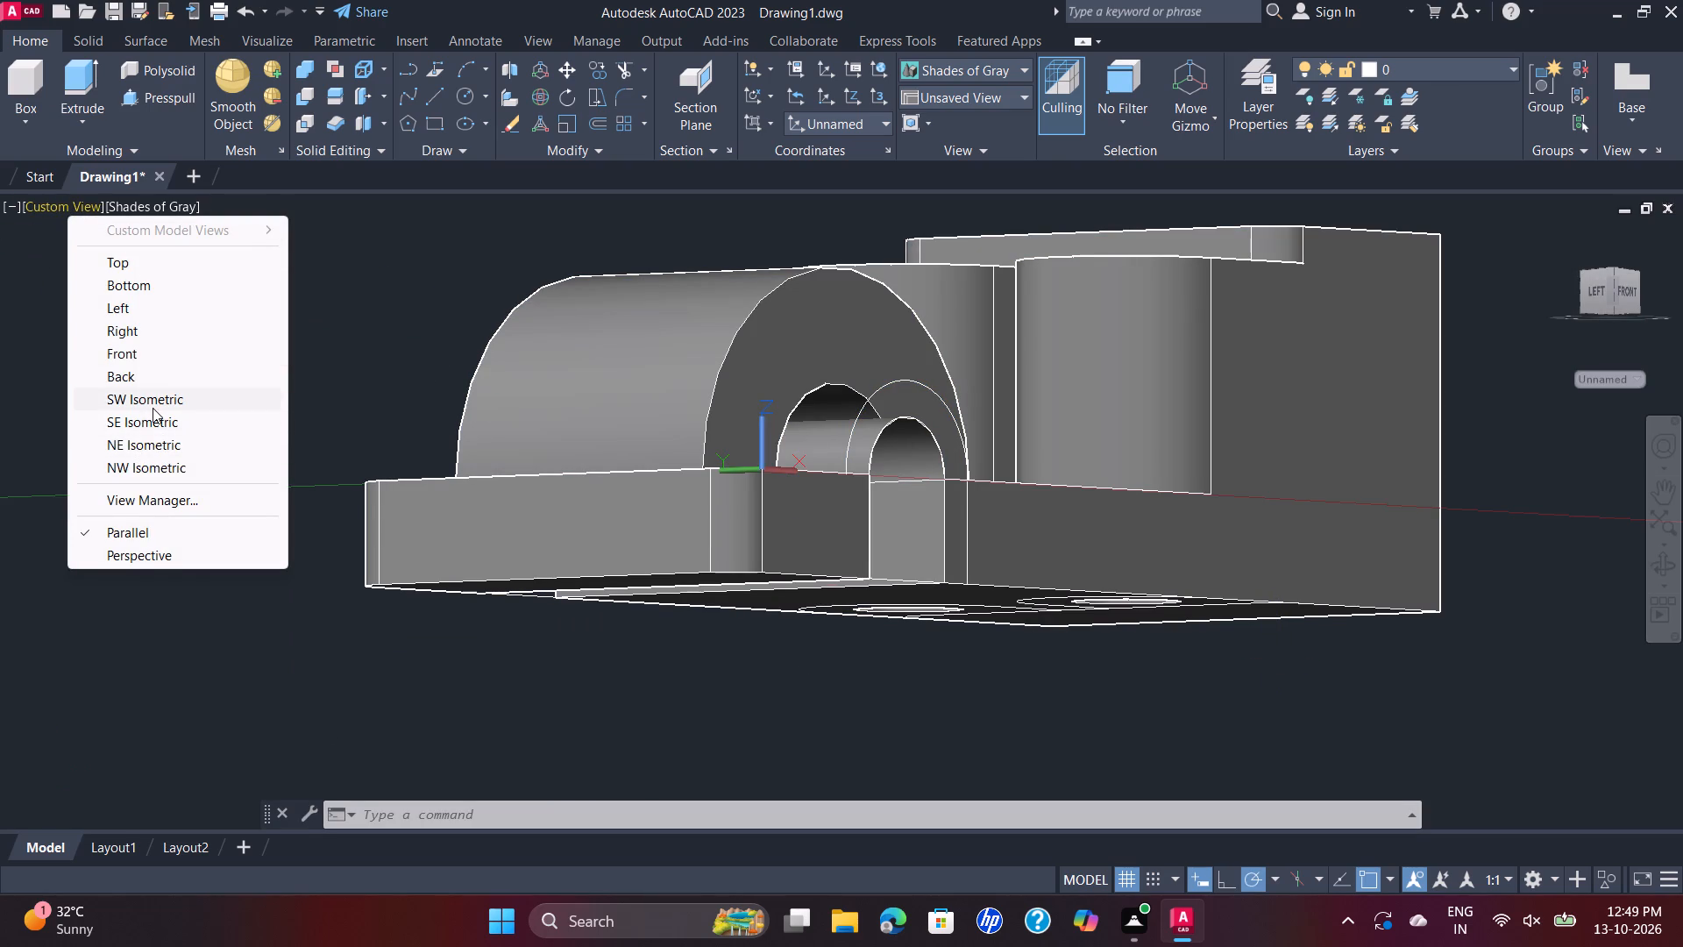
pyautogui.scroll(3, 919, 536)
pyautogui.scroll(-2, 806, 555)
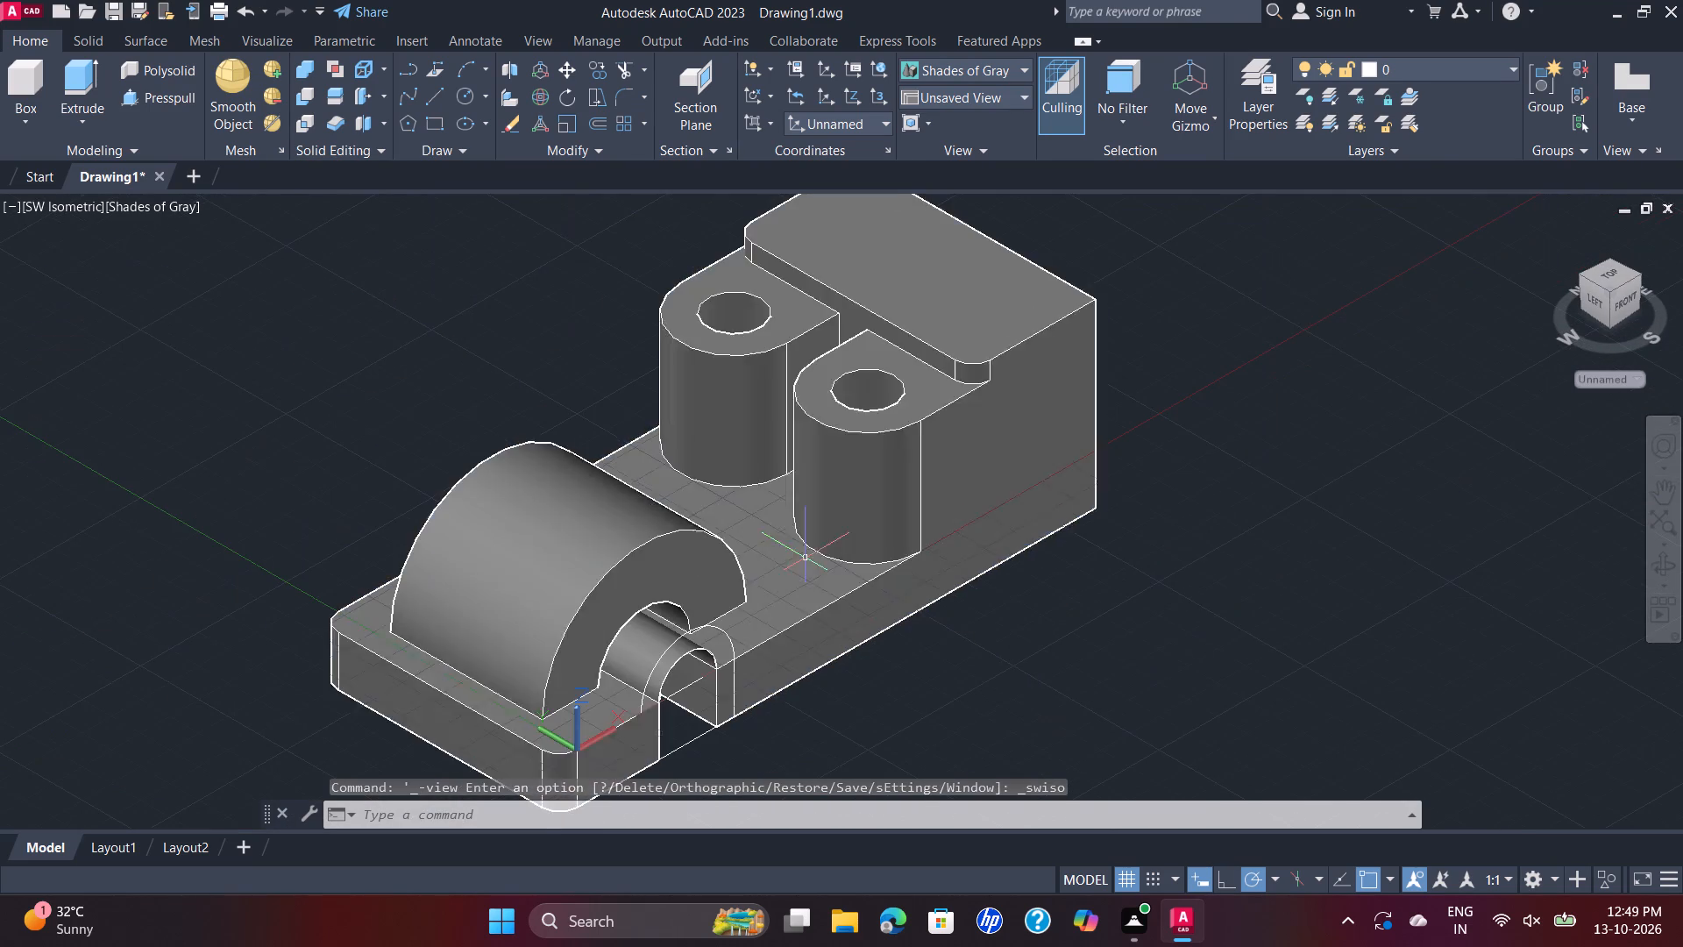
pyautogui.scroll(2, 658, 648)
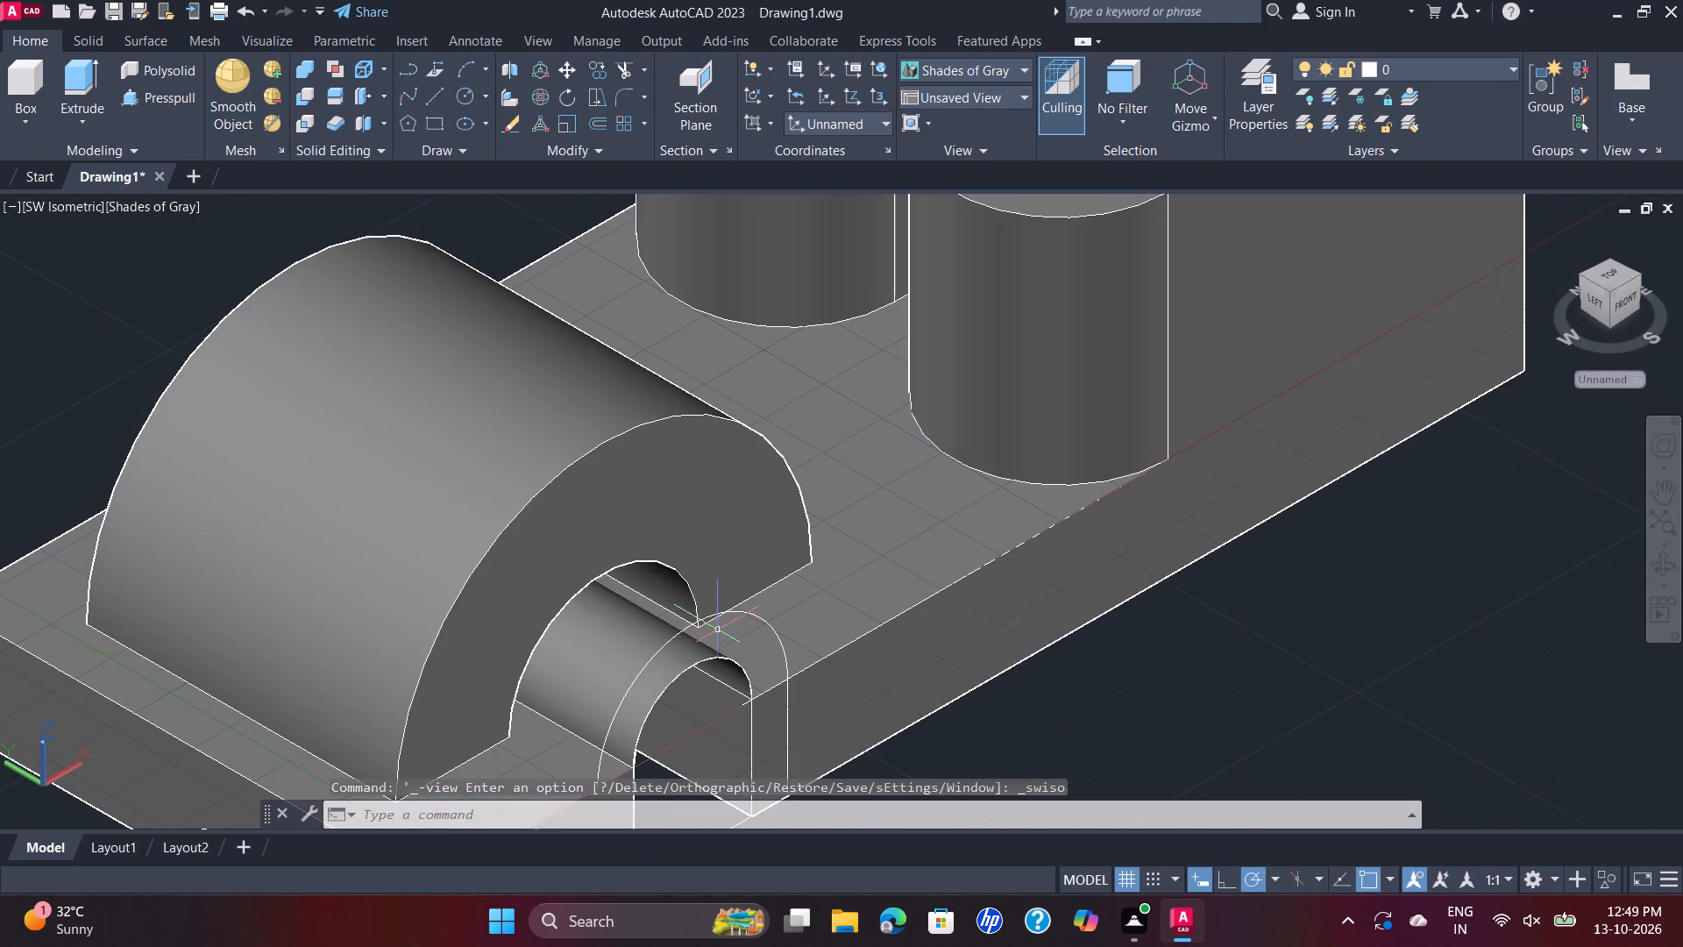
pyautogui.click(722, 616)
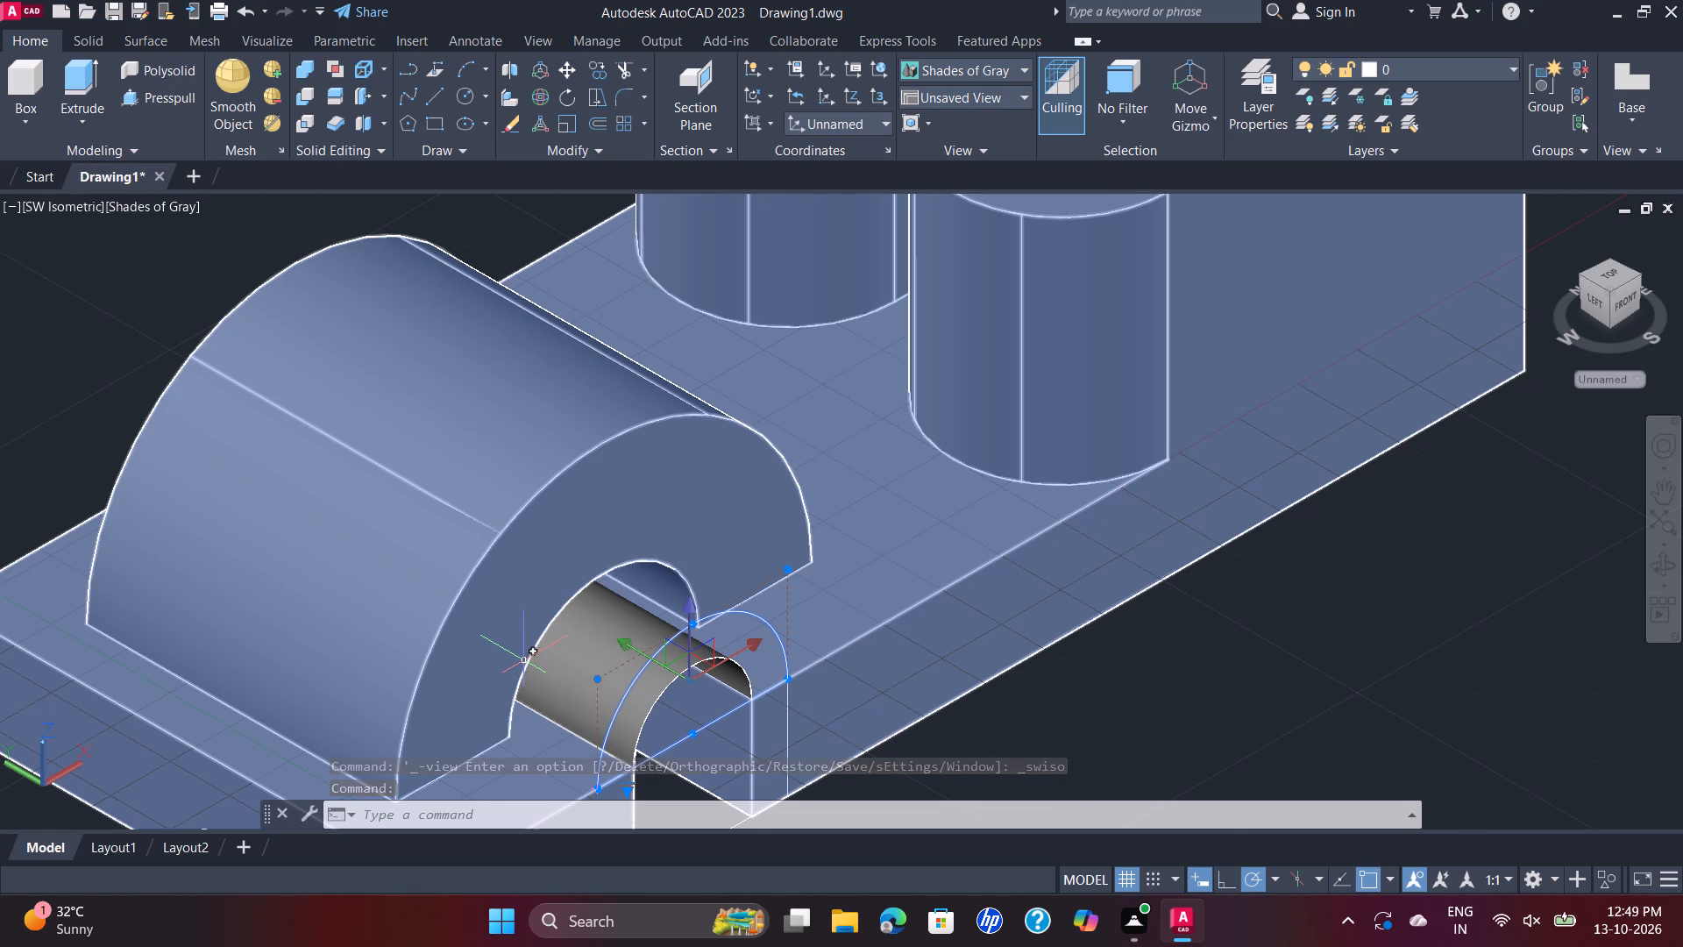
pyautogui.scroll(-1, 875, 723)
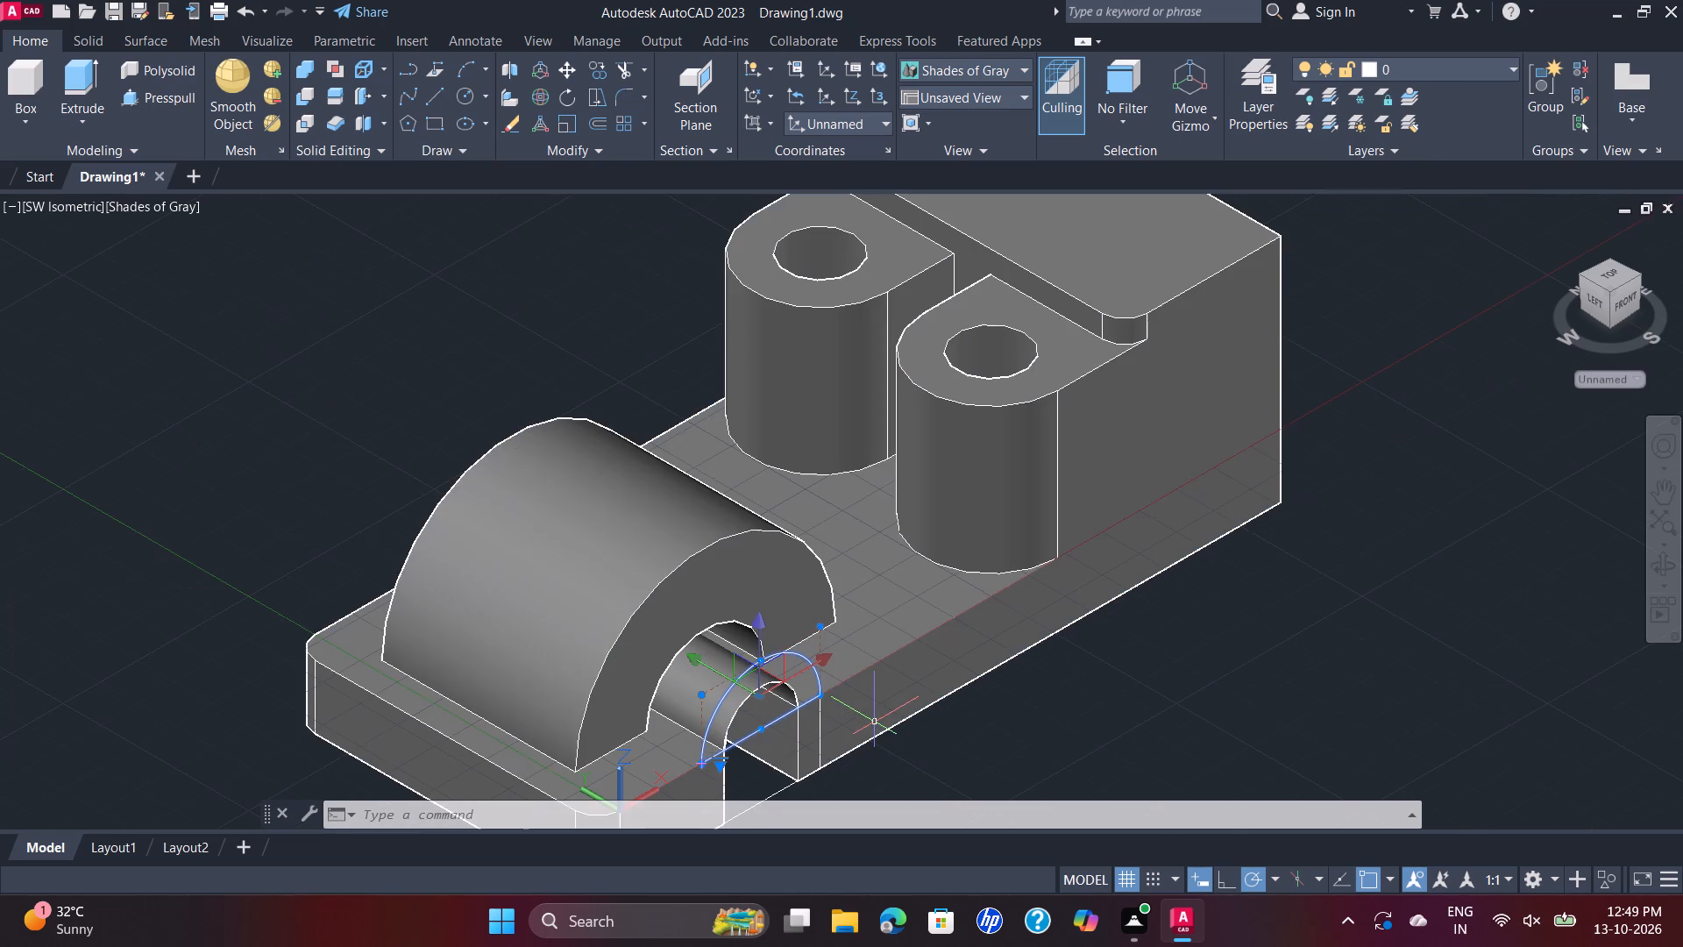
pyautogui.scroll(1, 838, 723)
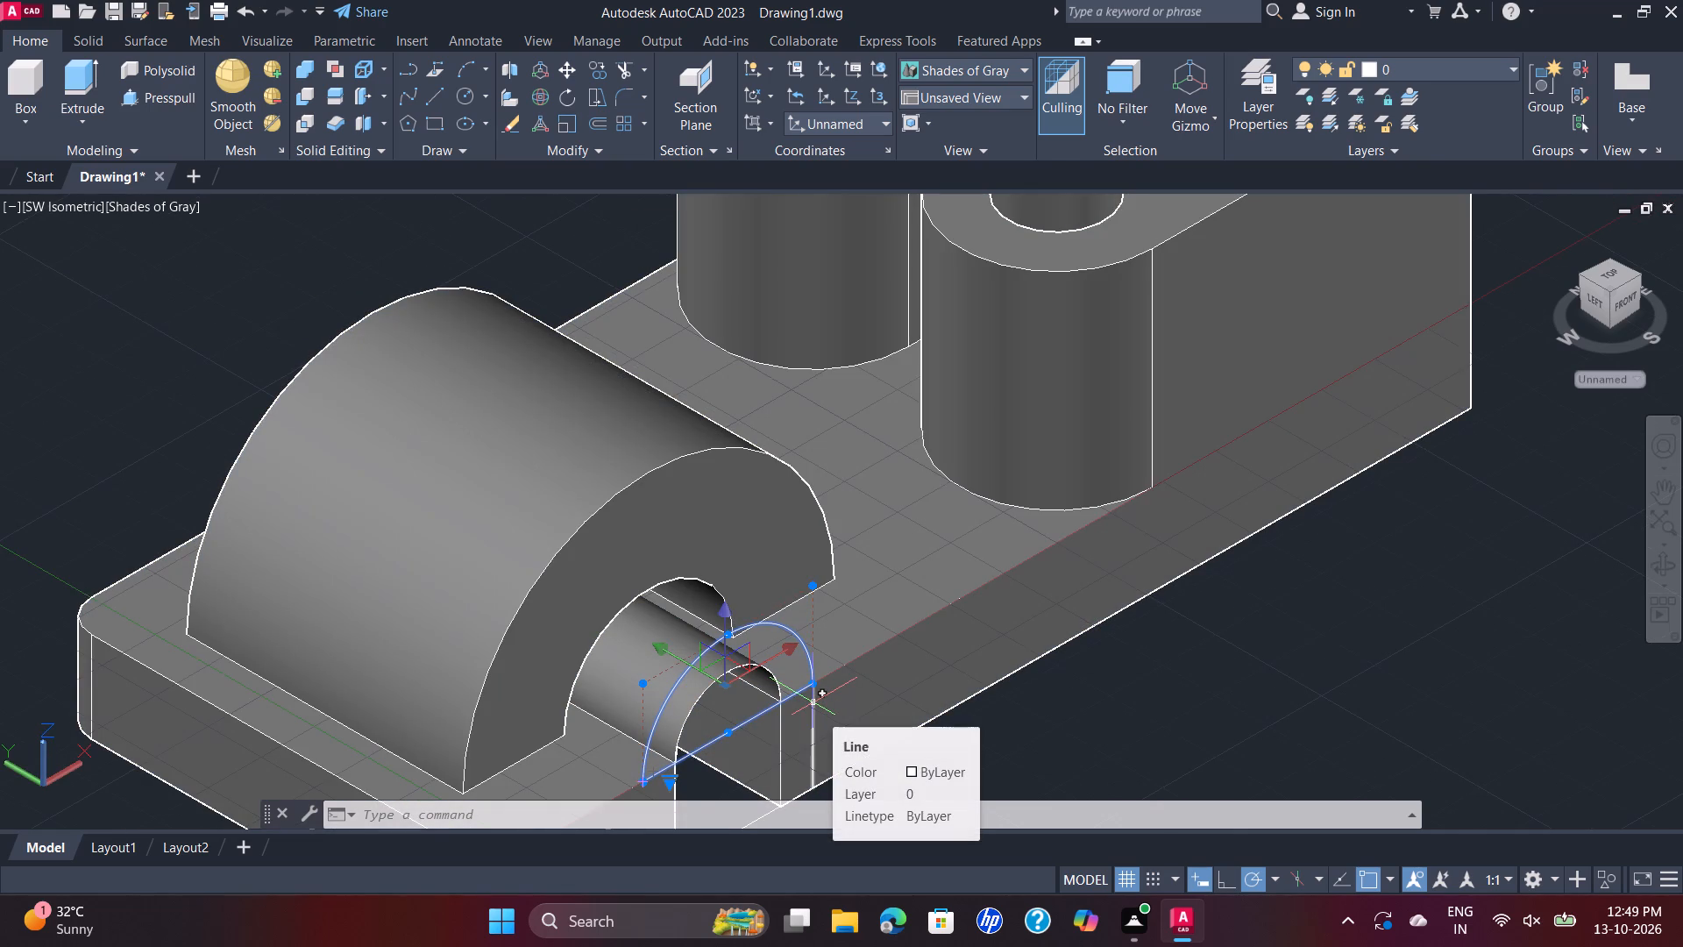
pyautogui.press('Escape')
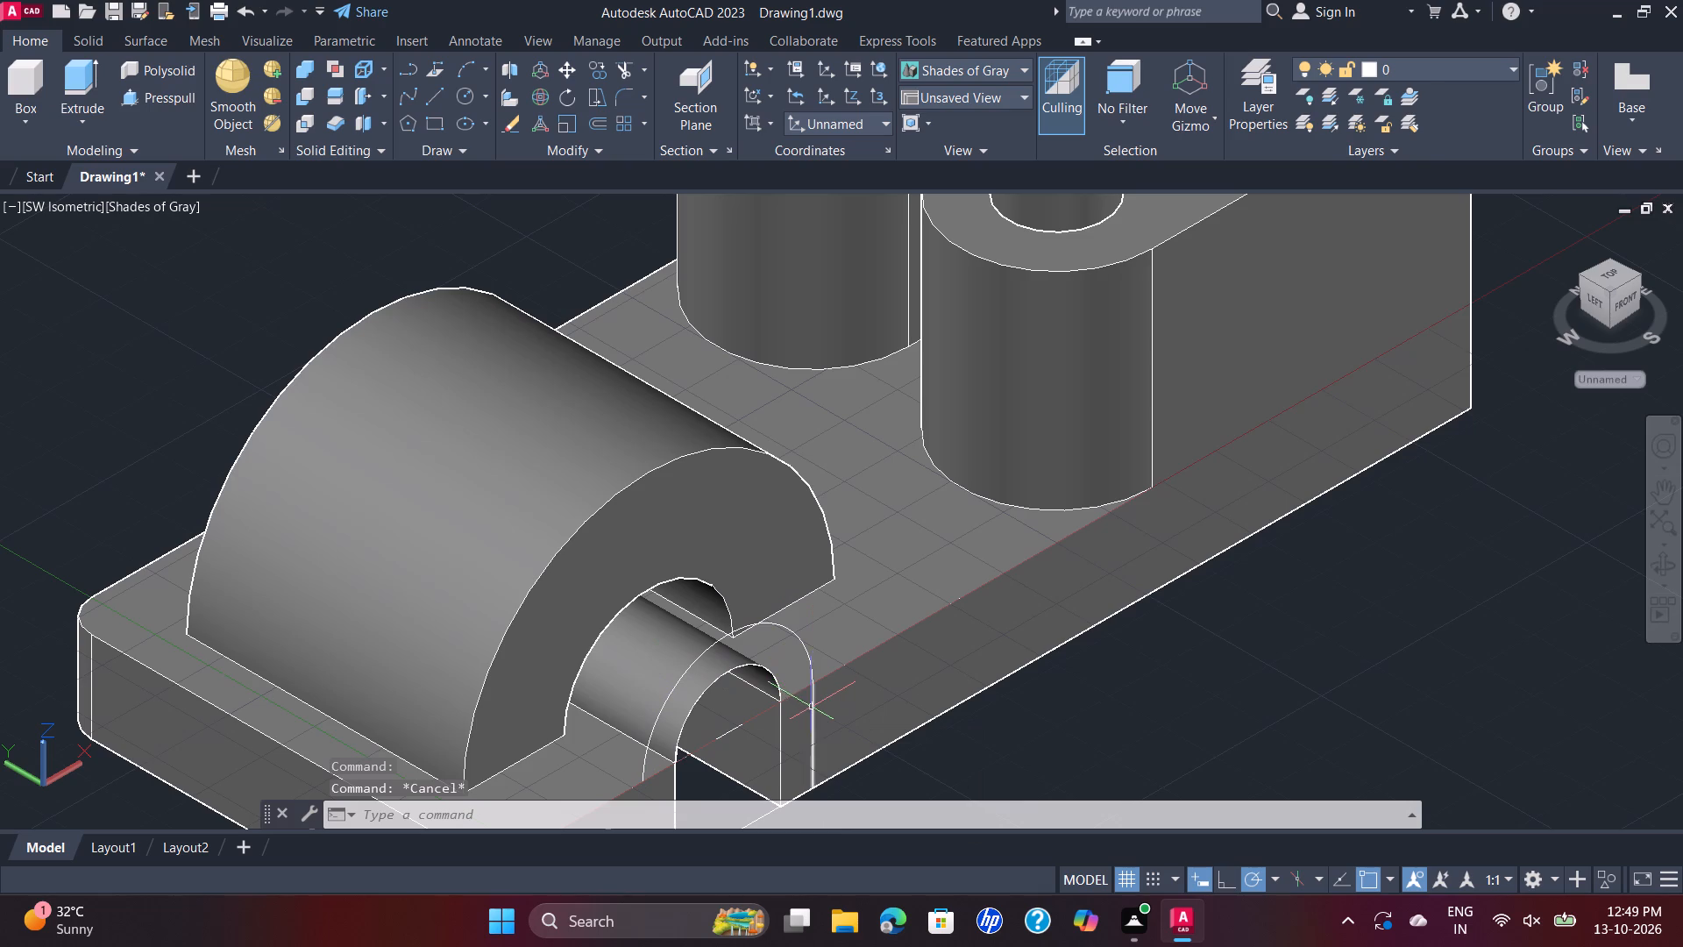
pyautogui.click(813, 712)
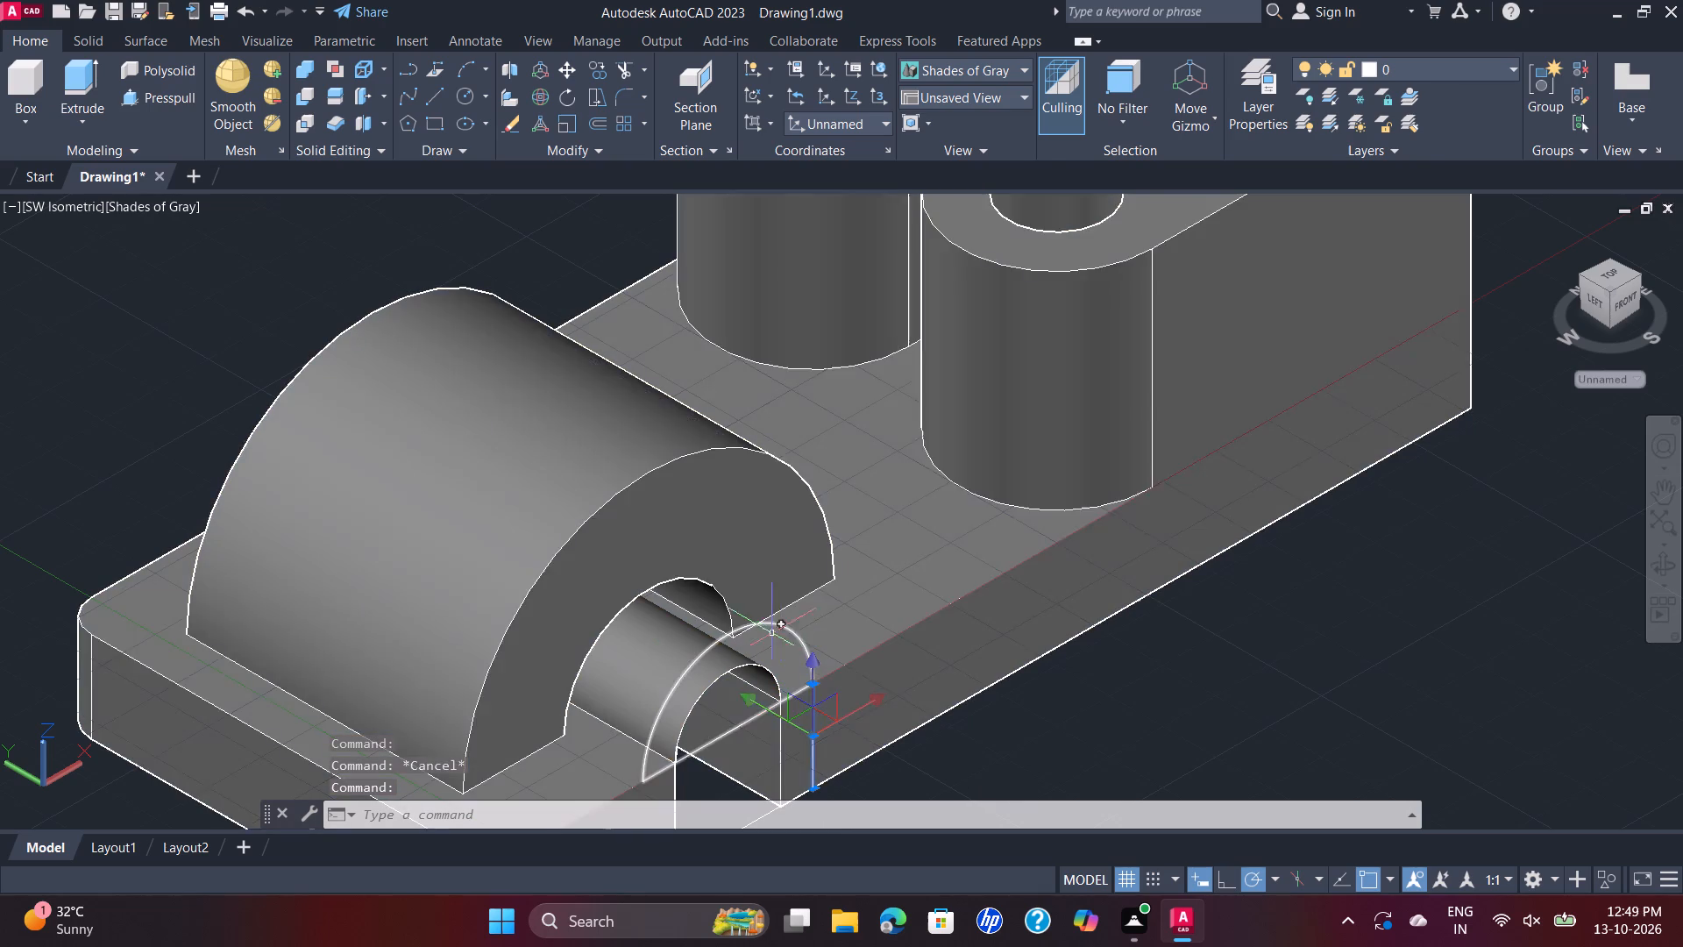
pyautogui.click(747, 624)
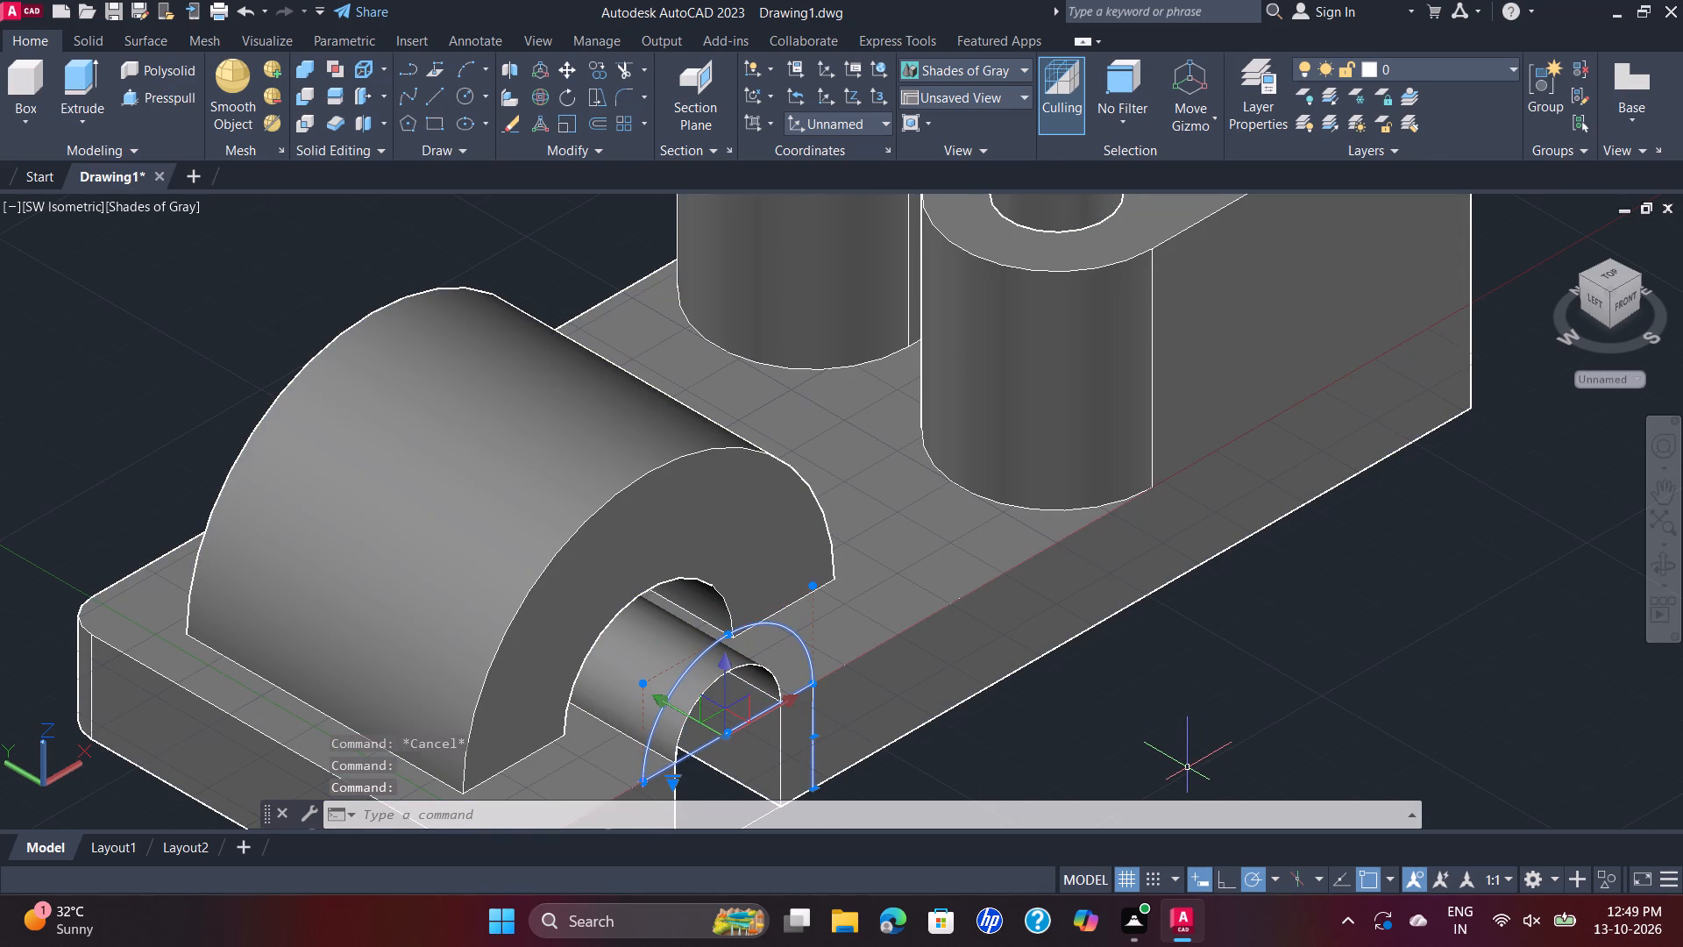
pyautogui.press('Delete')
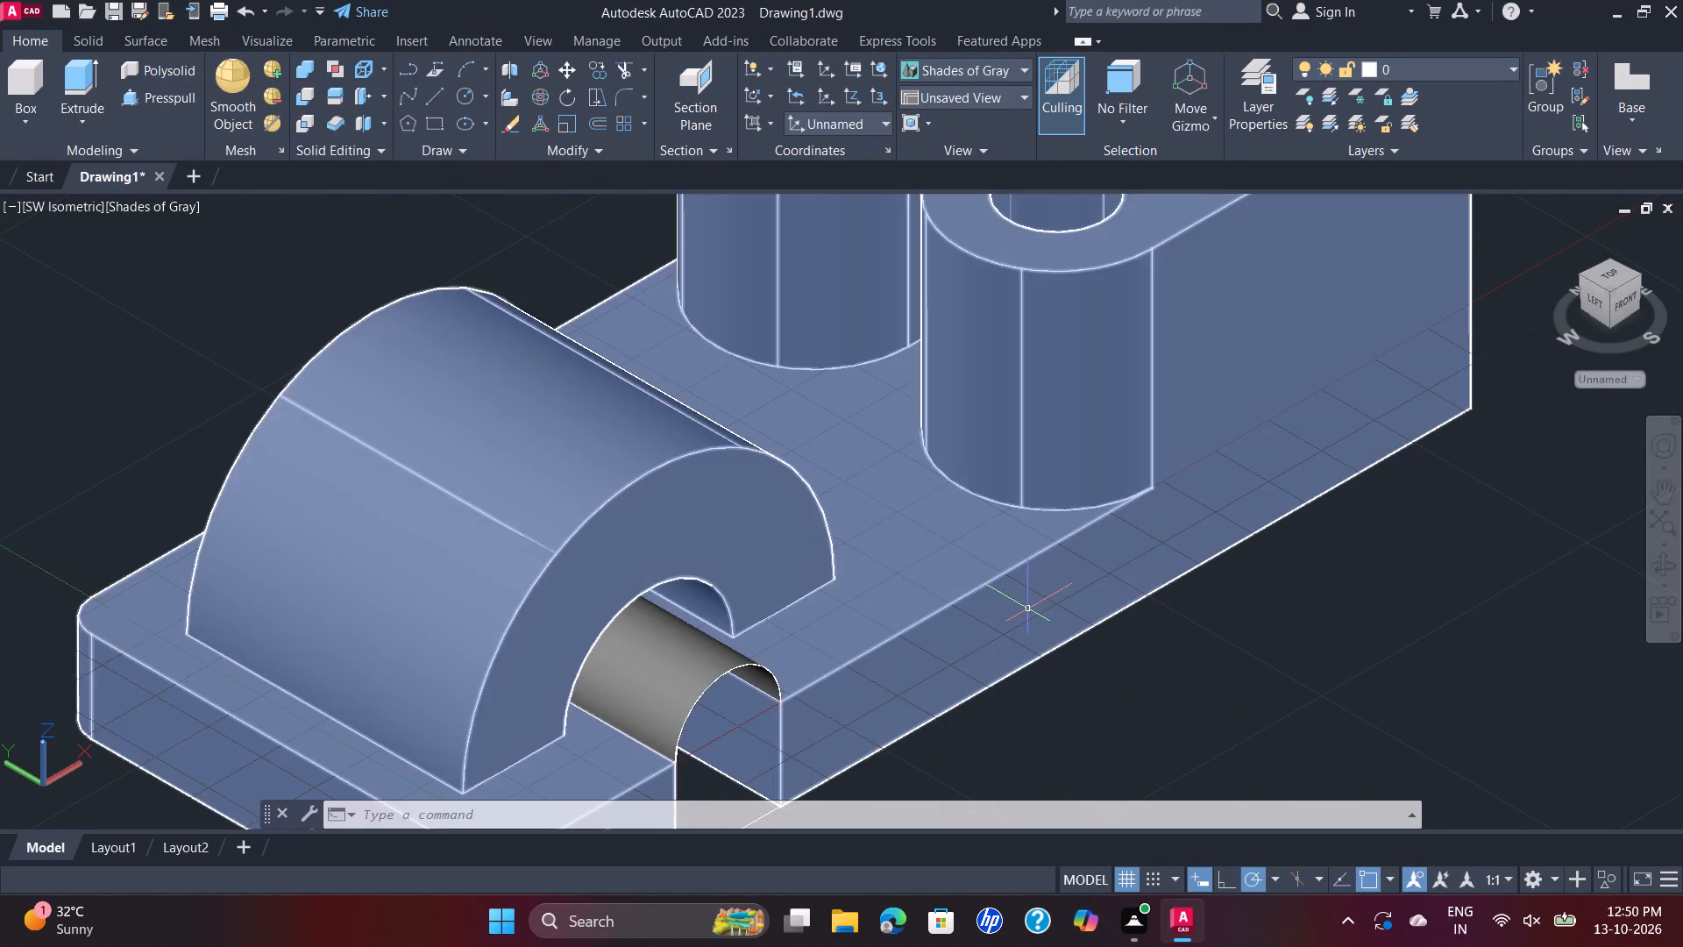
# In the Front view, draw a circle of radius 16 centred on the slot's arch centre beneath the half-round boss.
pyautogui.scroll(-1, 1028, 609)
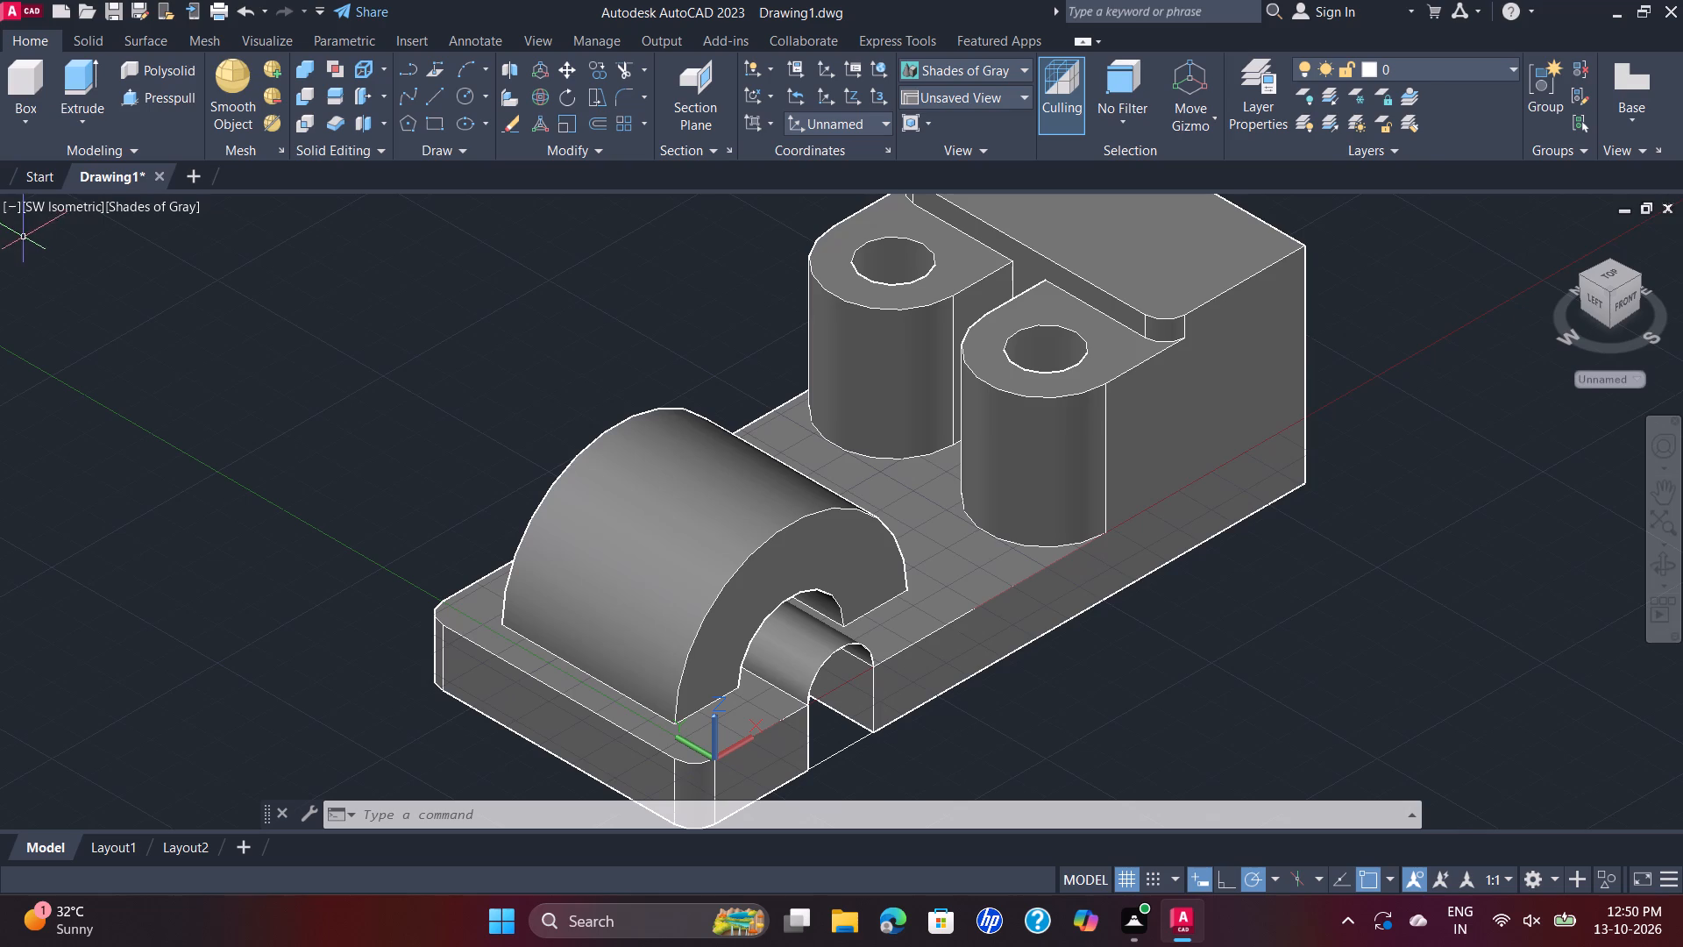
pyautogui.click(56, 208)
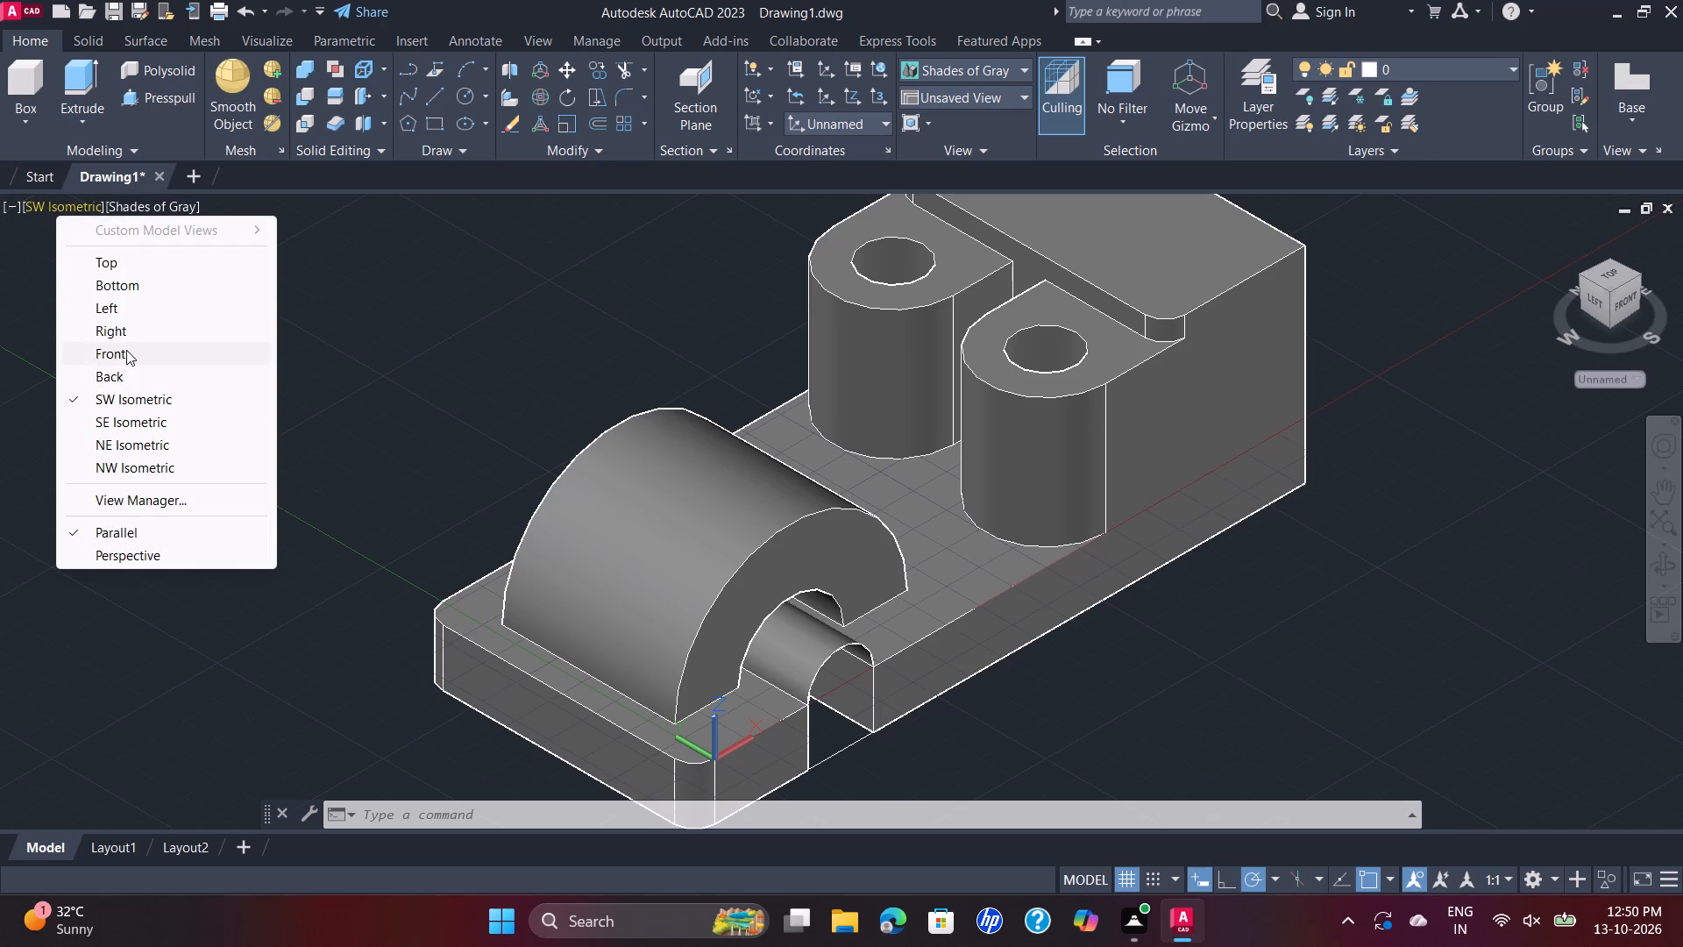
pyautogui.click(126, 350)
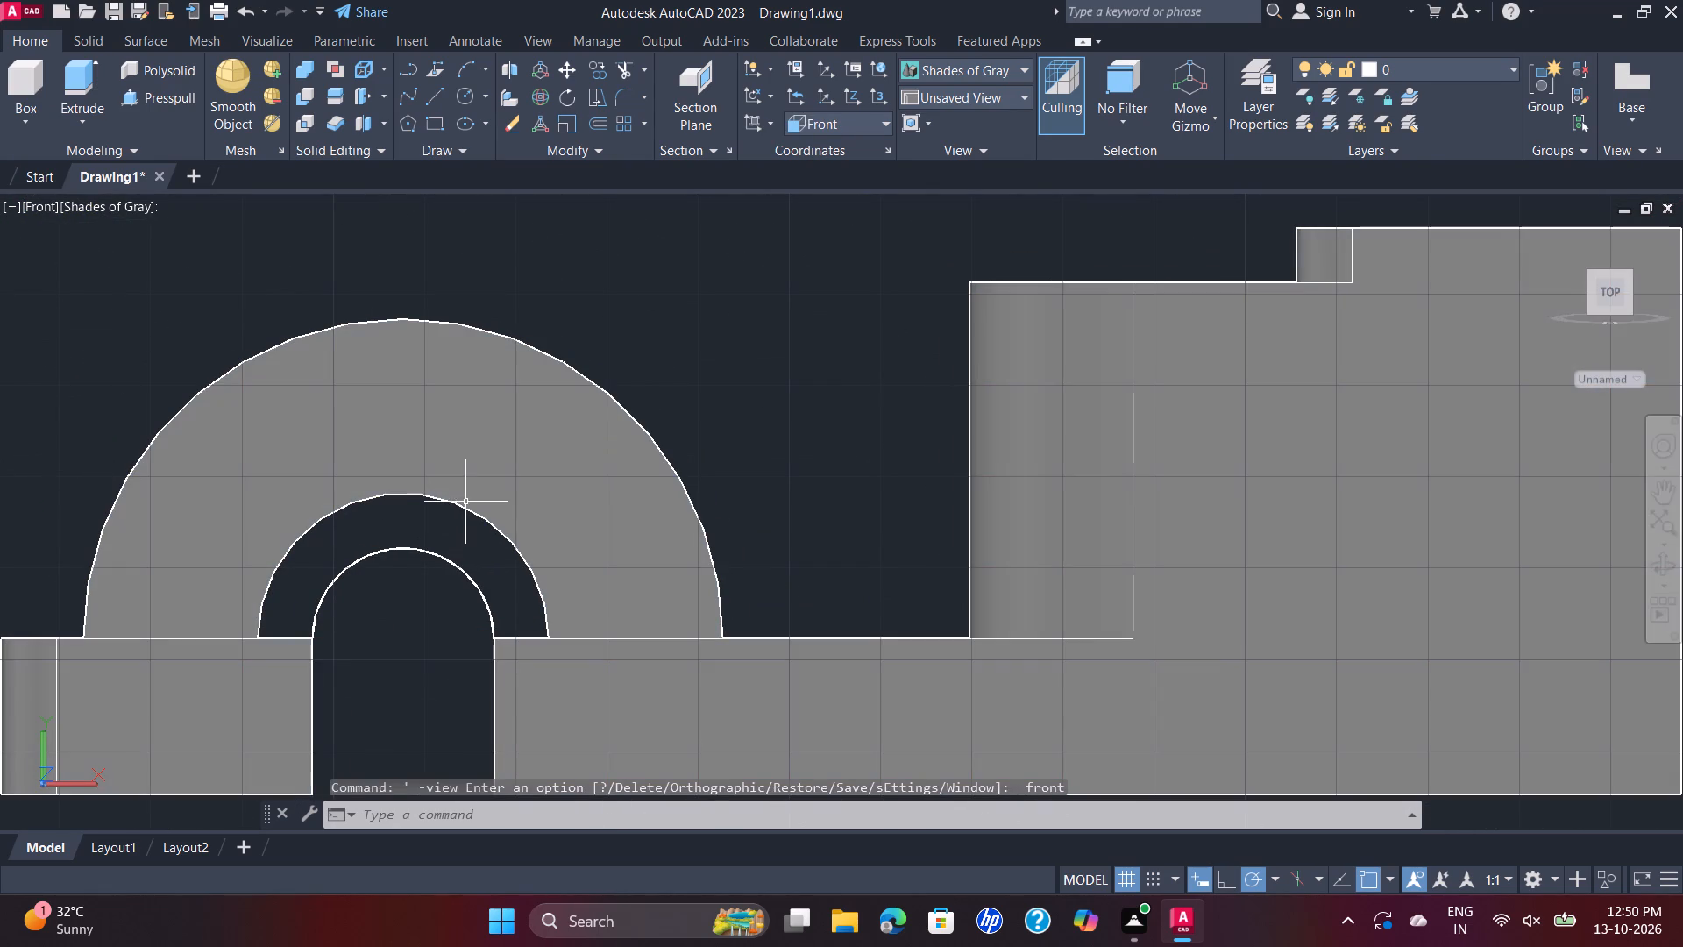
pyautogui.click(463, 101)
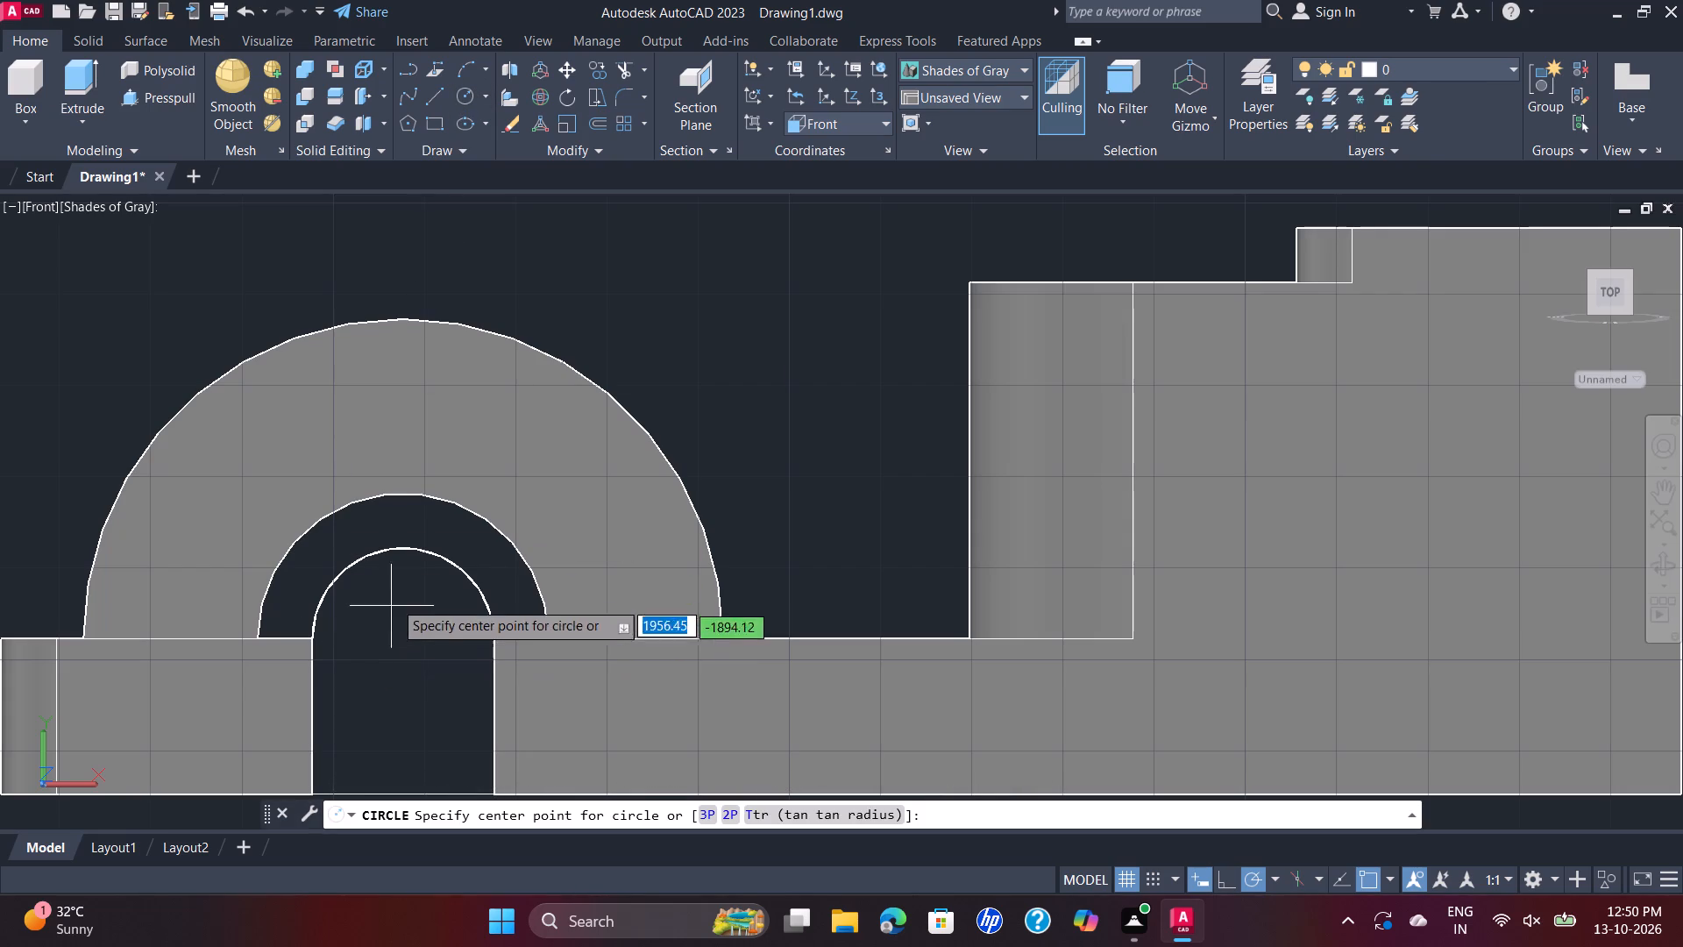
pyautogui.click(403, 644)
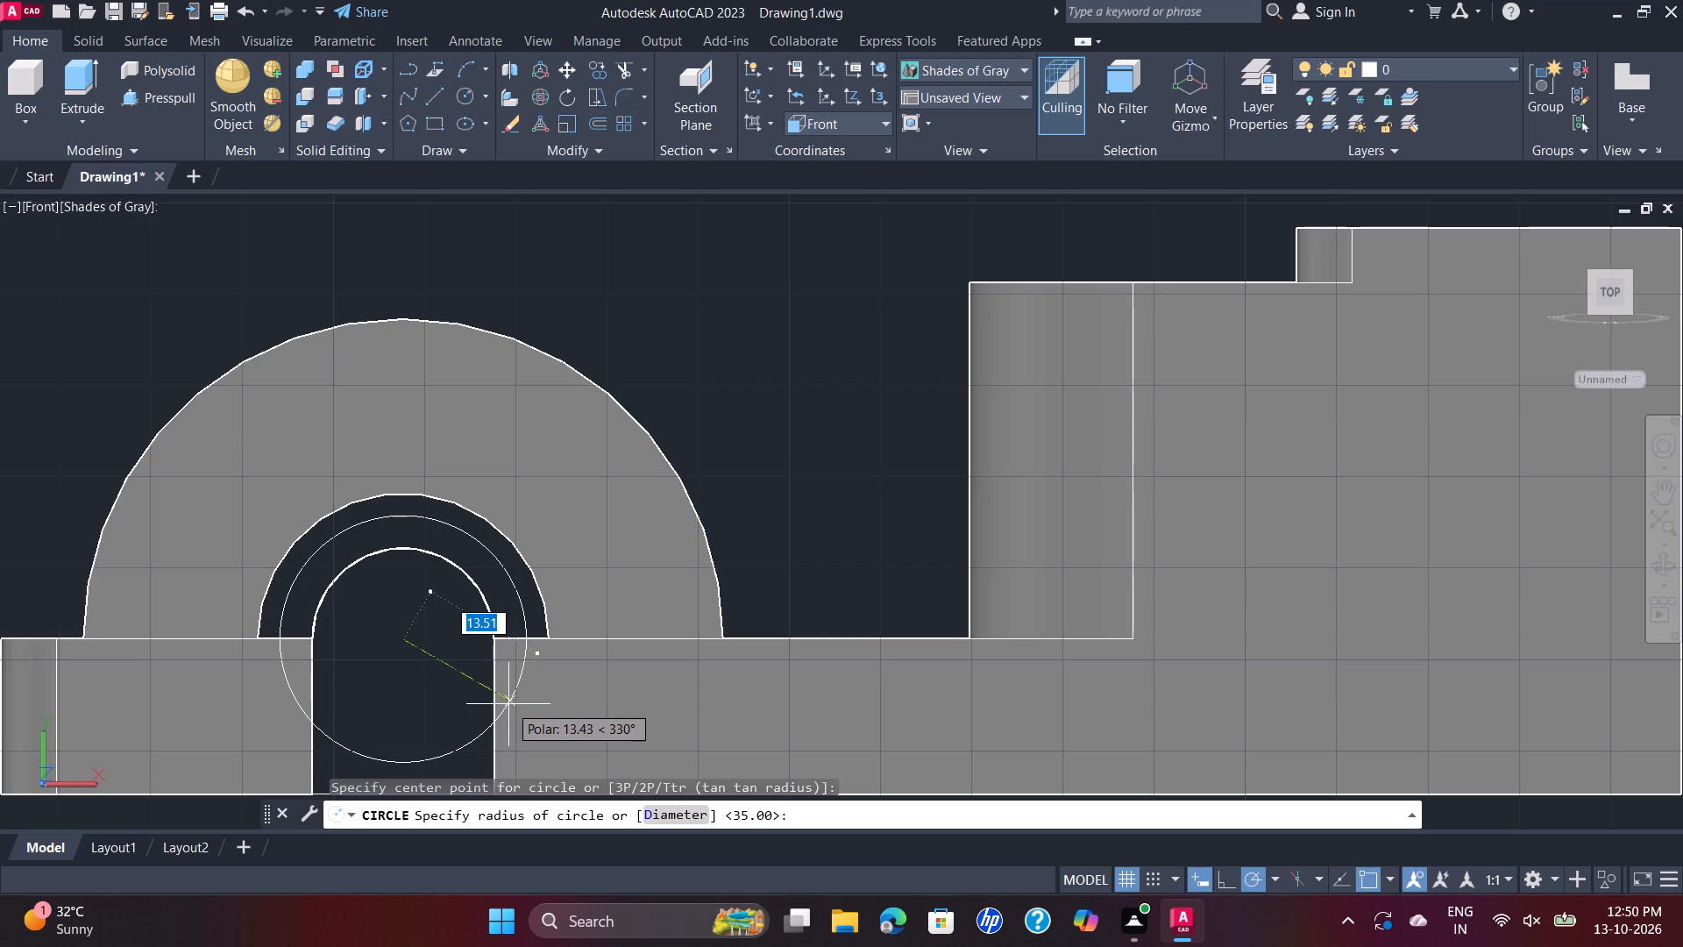
pyautogui.write('13')
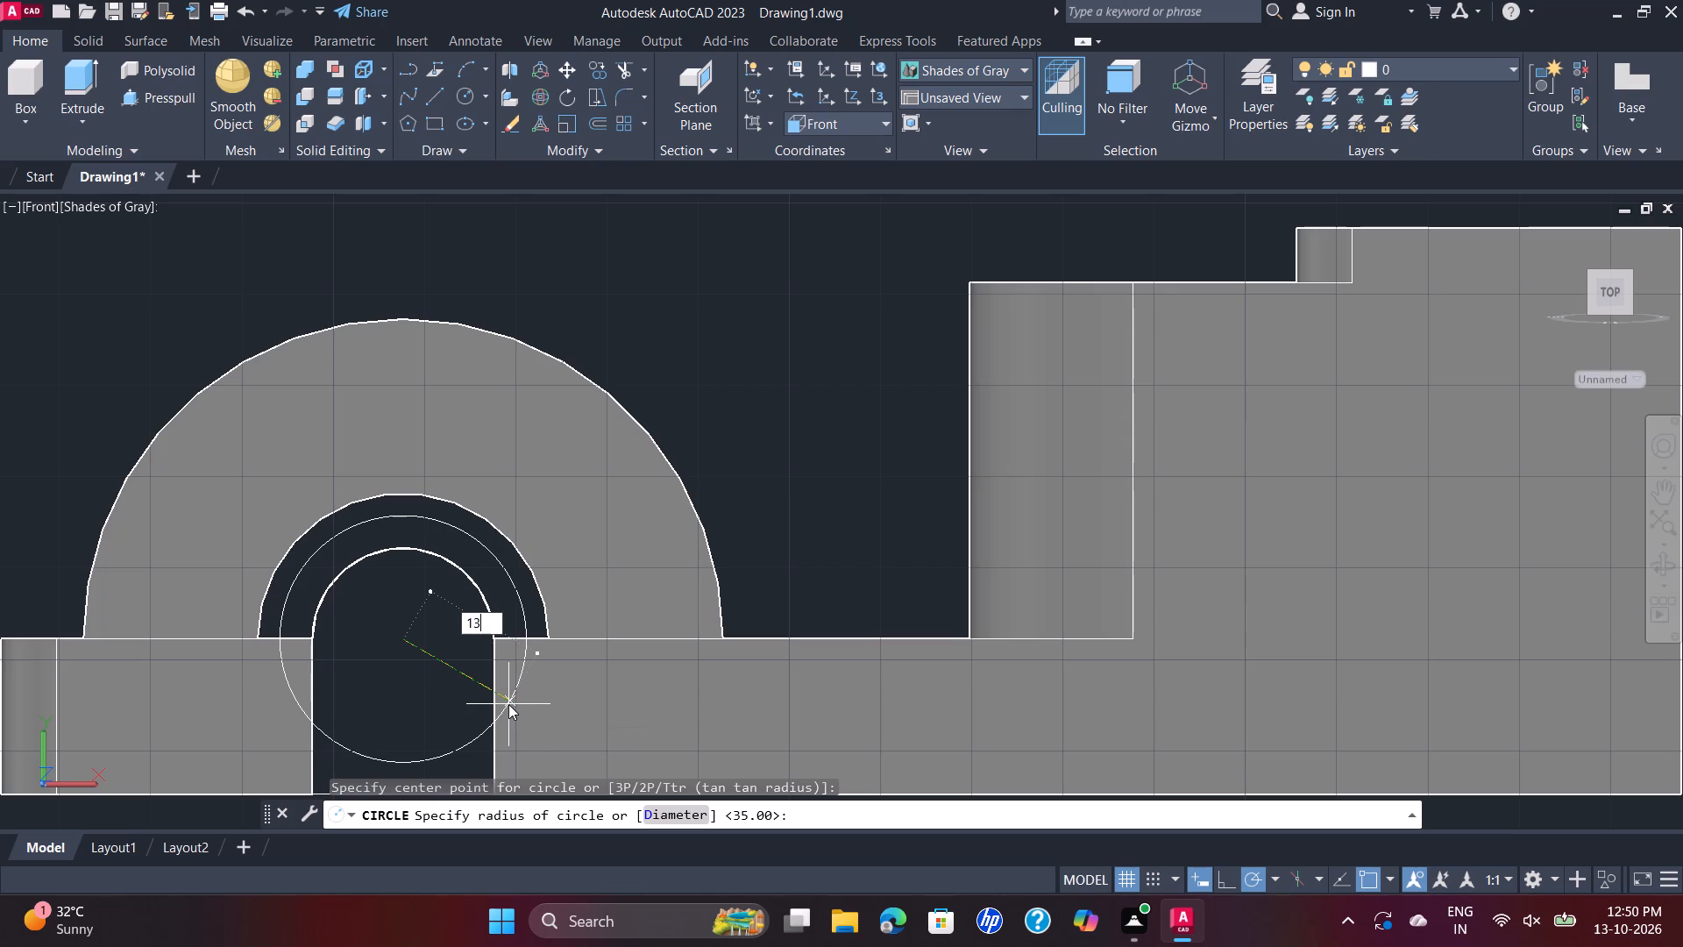
pyautogui.press('BackSpace')
pyautogui.press('6')
pyautogui.press('Return')
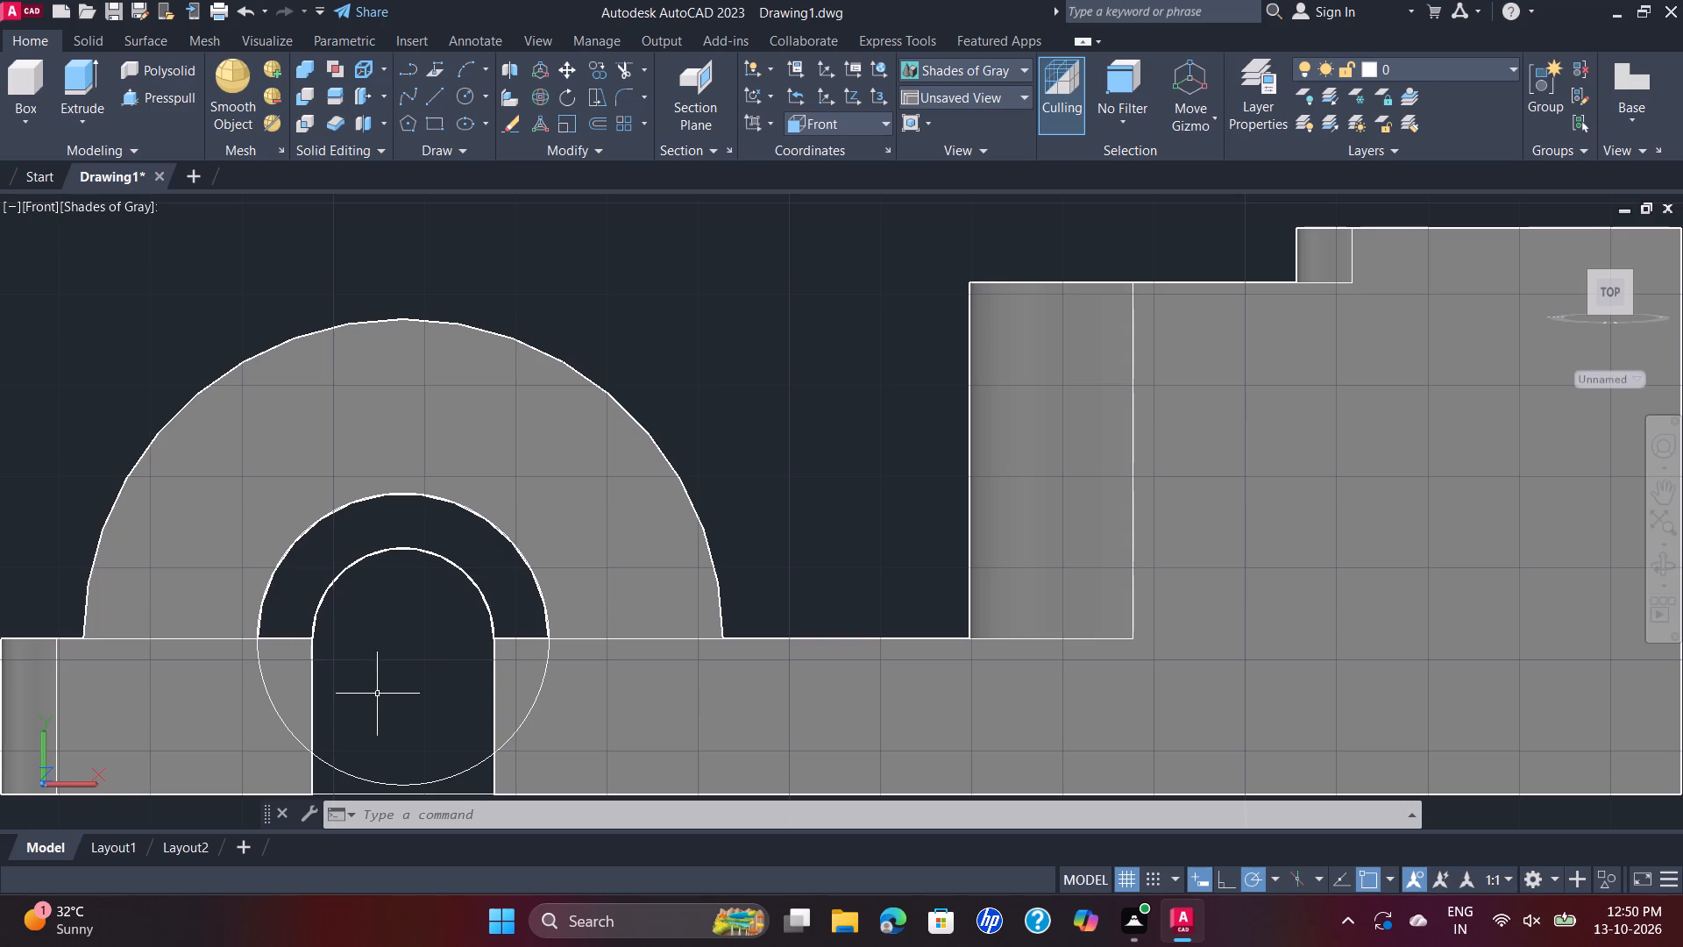
# In the SW Isometric view, press-pull the new circle 82 through the half-round boss to form a solid cylinder.
pyautogui.click(28, 200)
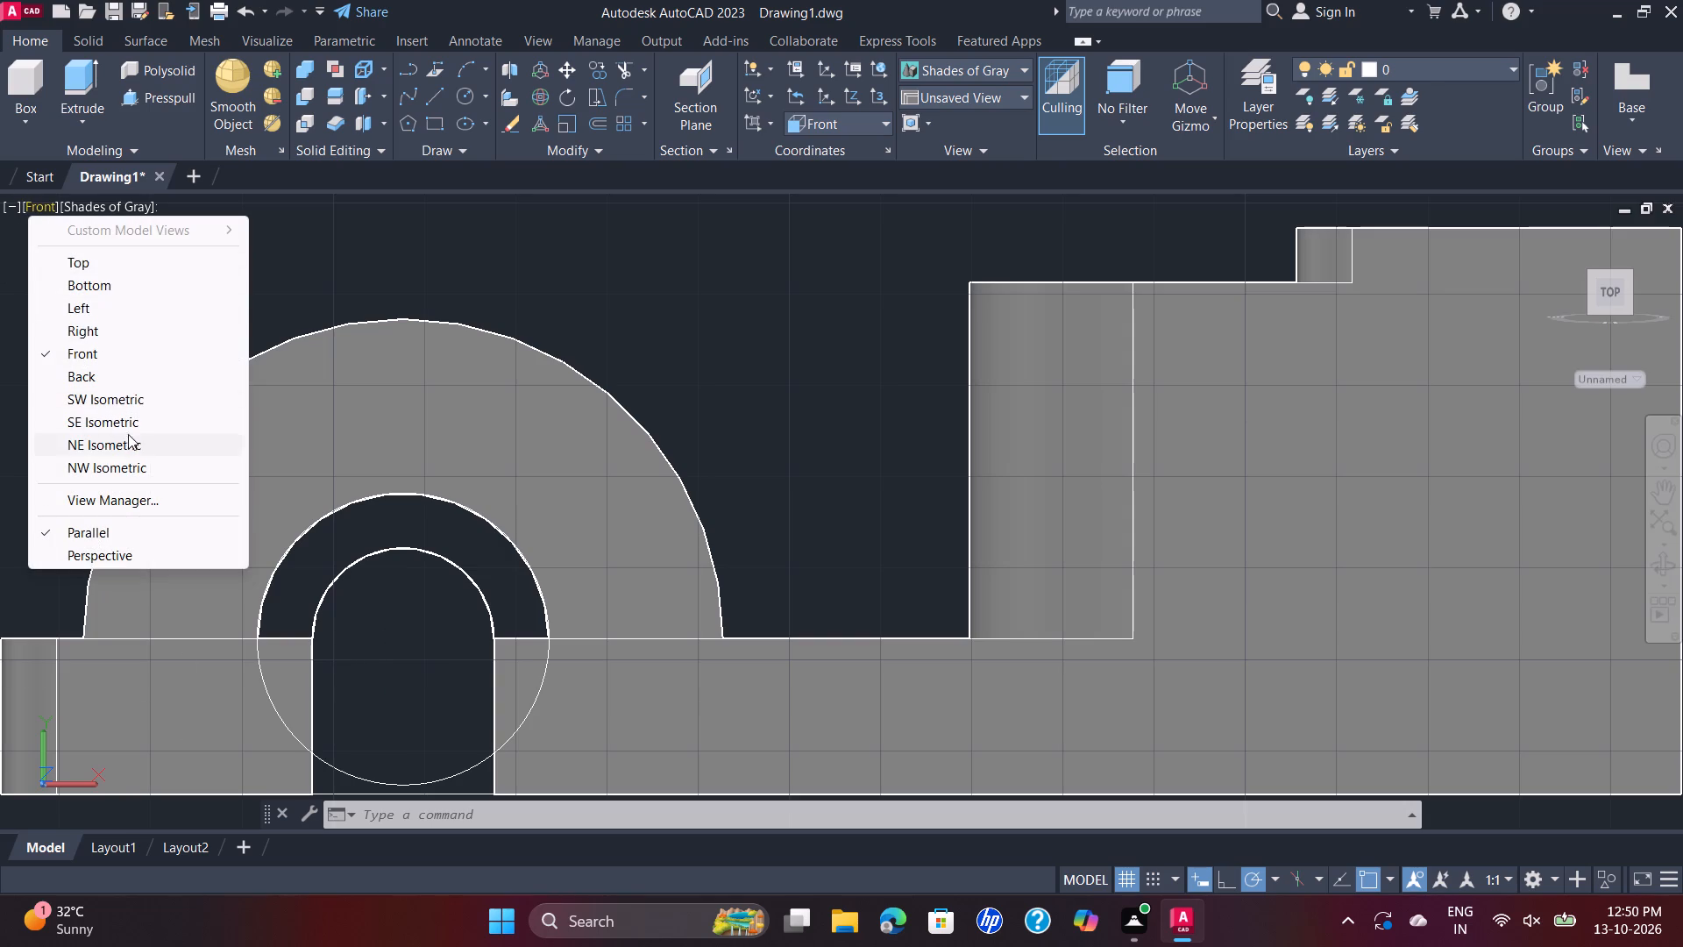
pyautogui.click(127, 425)
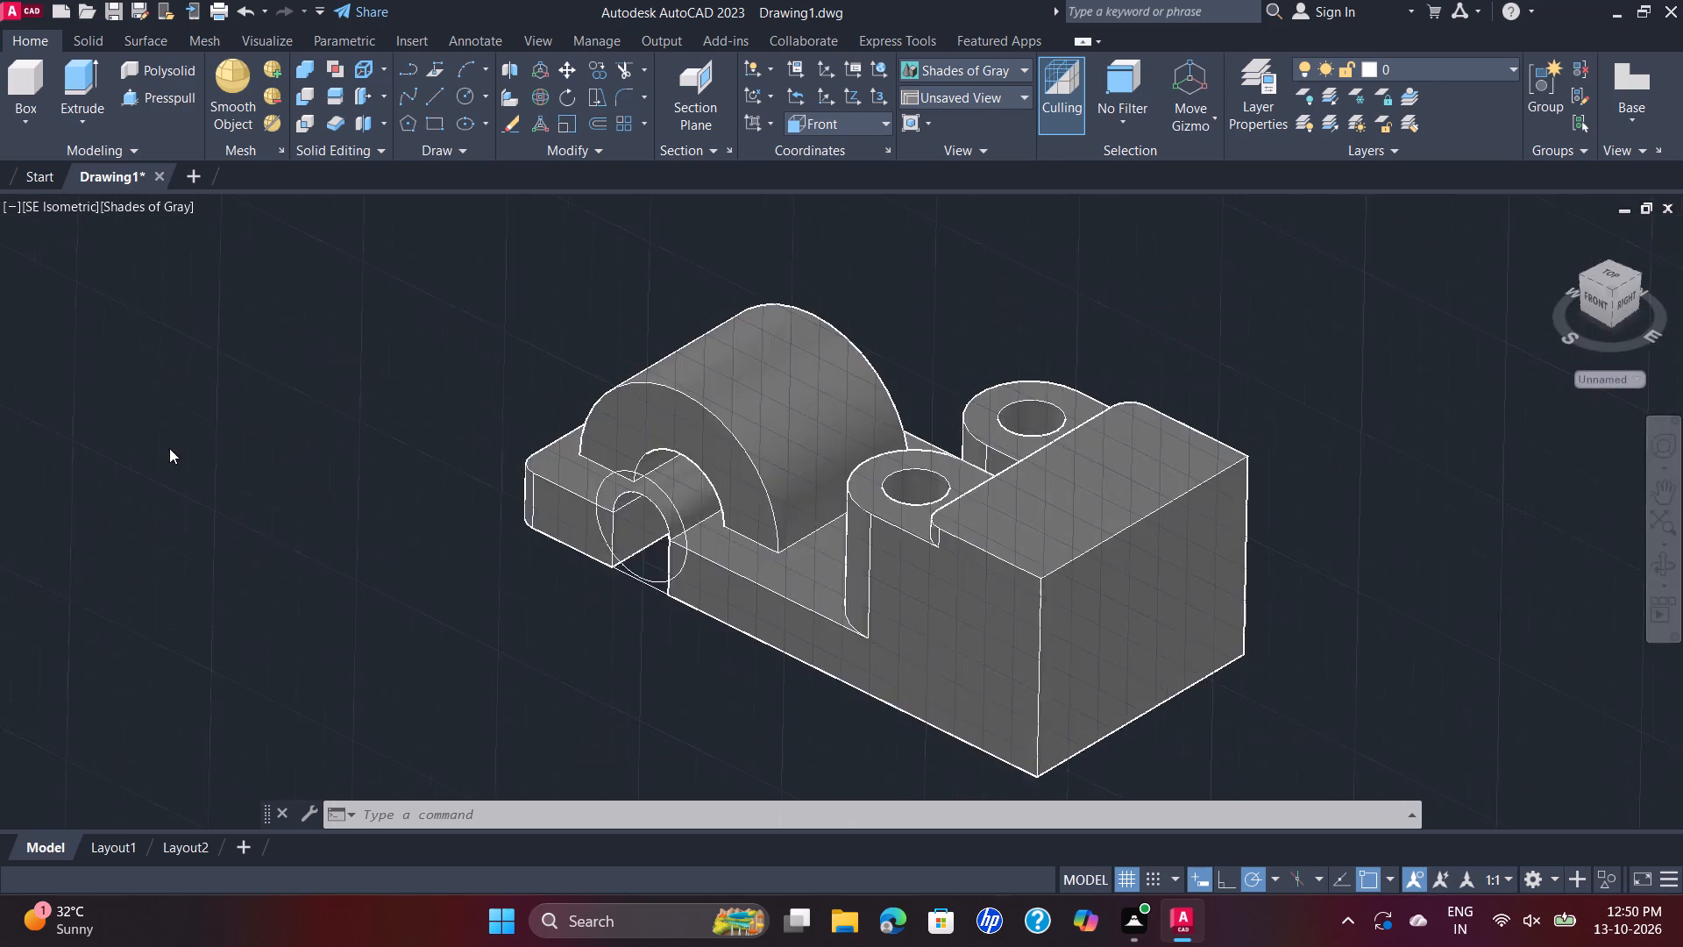
pyautogui.scroll(1, 712, 494)
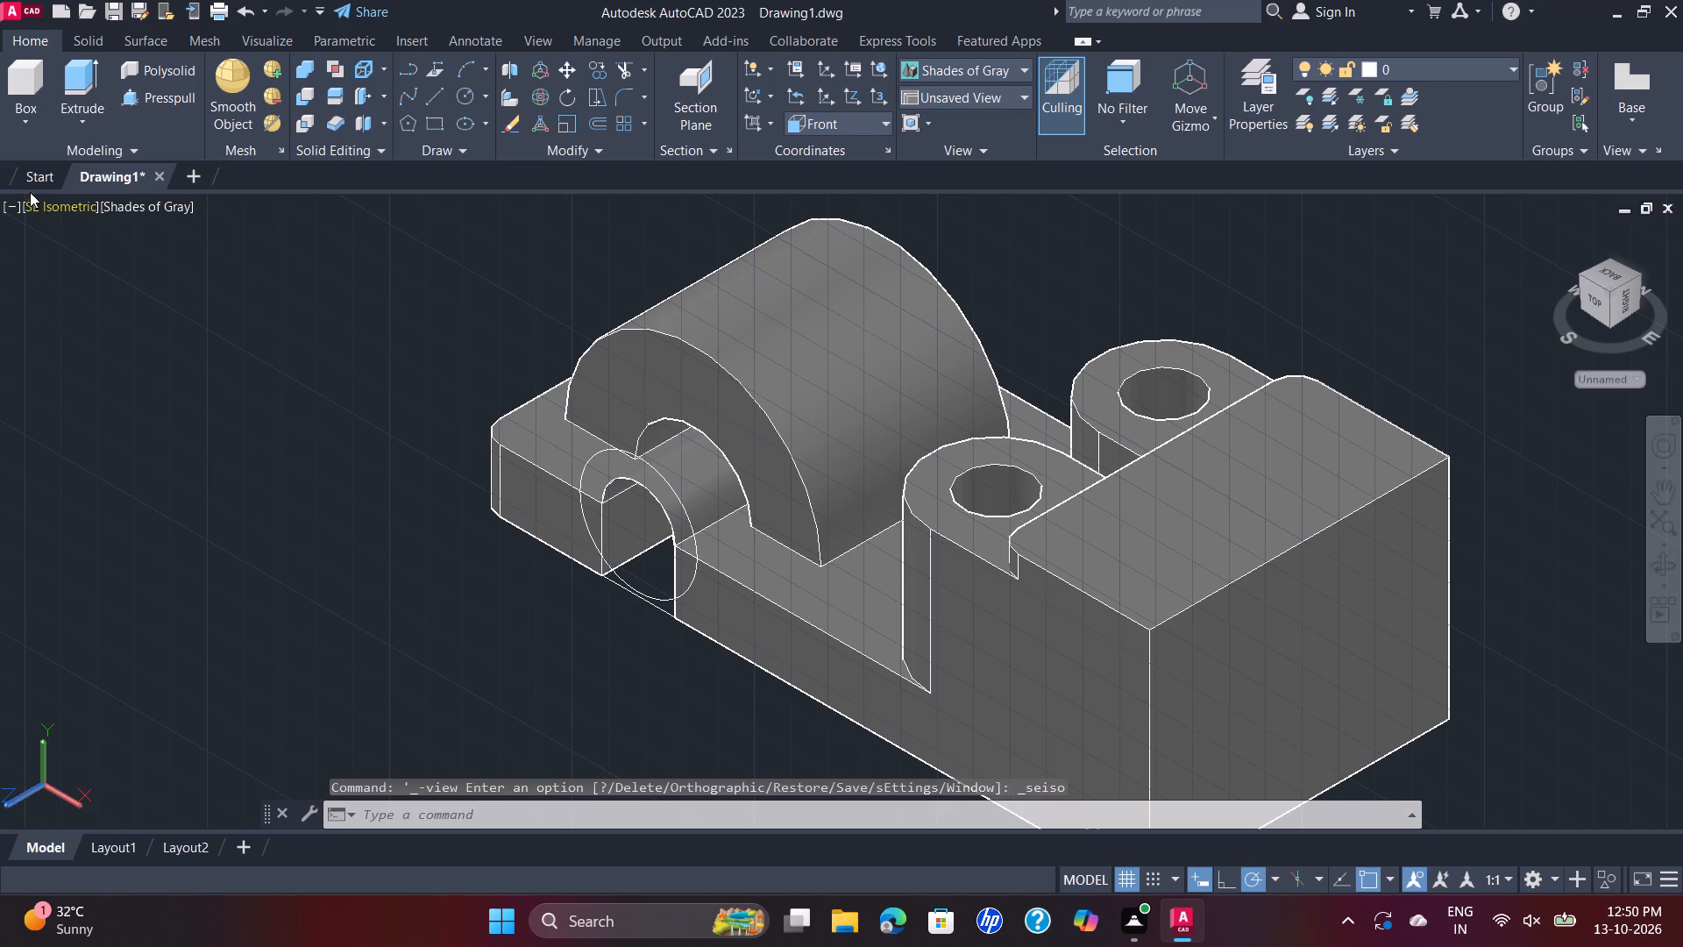
pyautogui.click(43, 203)
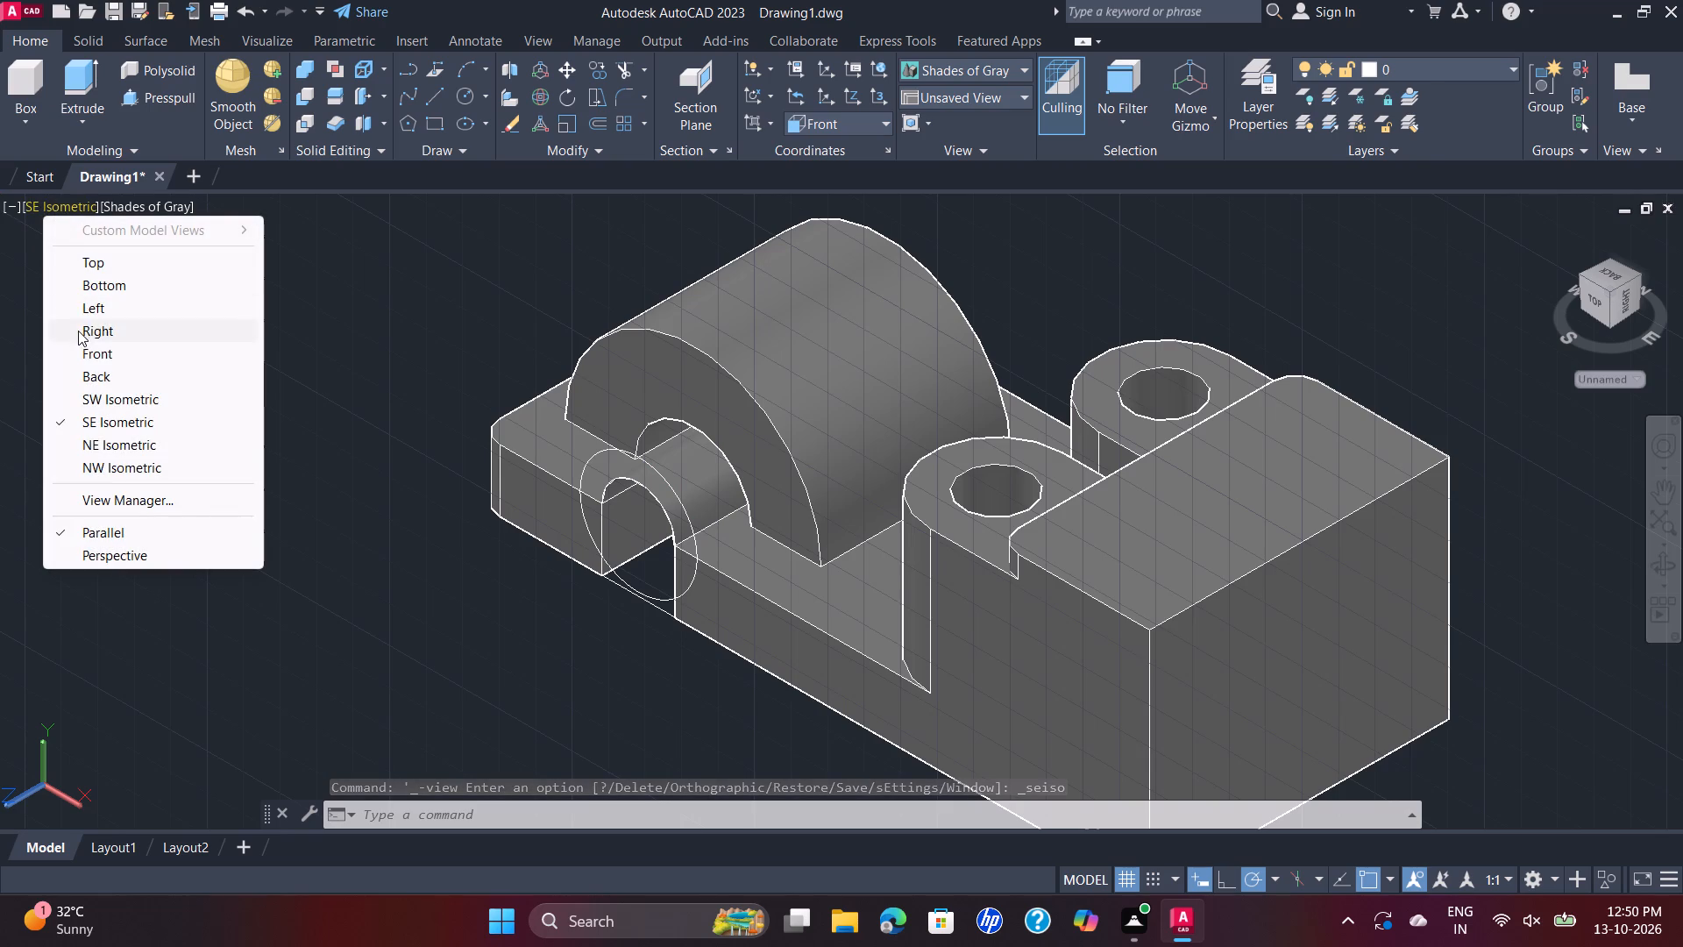
pyautogui.click(143, 403)
pyautogui.scroll(1, 614, 607)
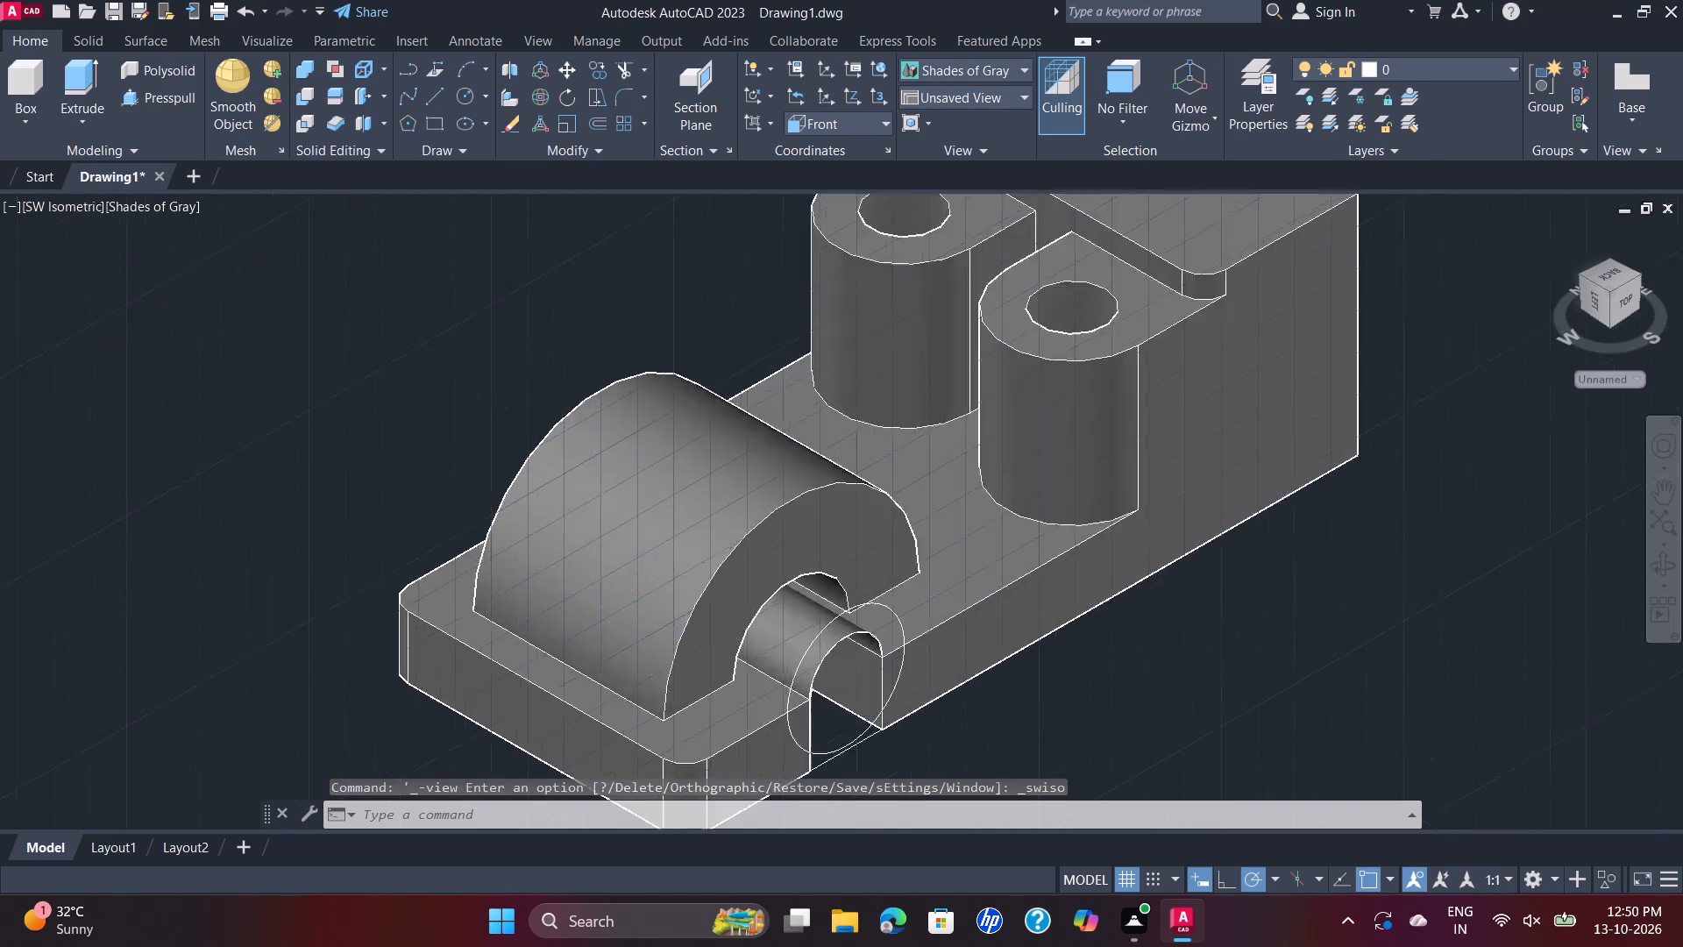
pyautogui.scroll(1, 612, 605)
pyautogui.scroll(1, 853, 626)
pyautogui.scroll(-2, 995, 685)
pyautogui.scroll(1, 1111, 755)
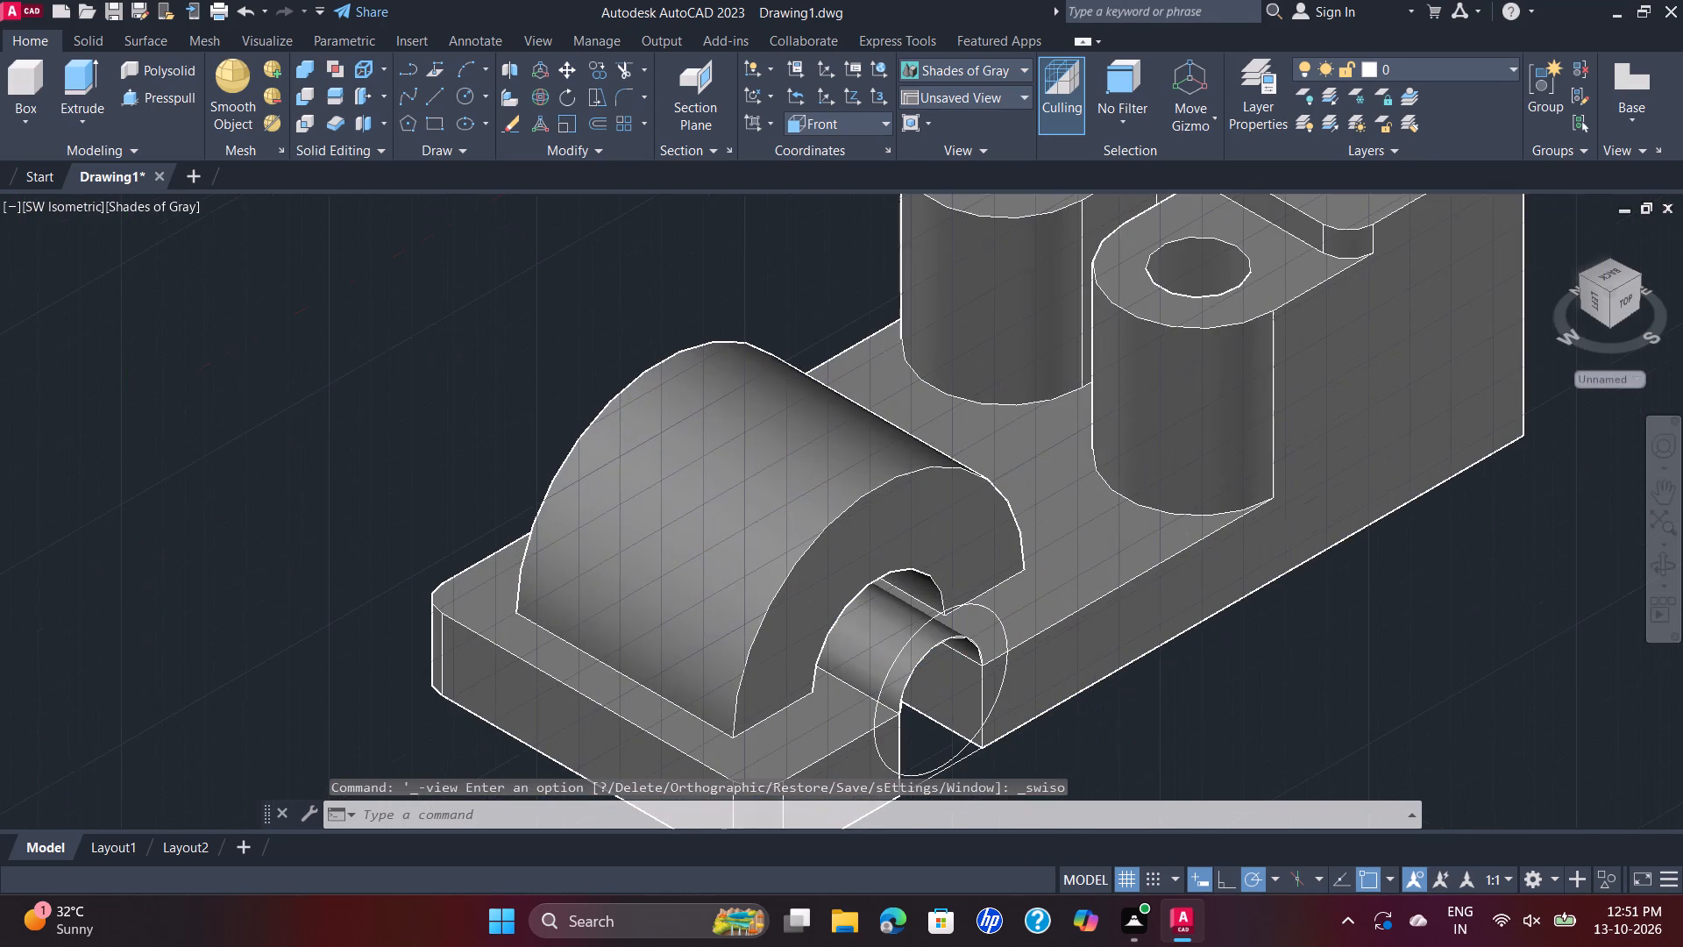
pyautogui.moveTo(1111, 755); pyautogui.dragTo(1093, 673, button='middle')
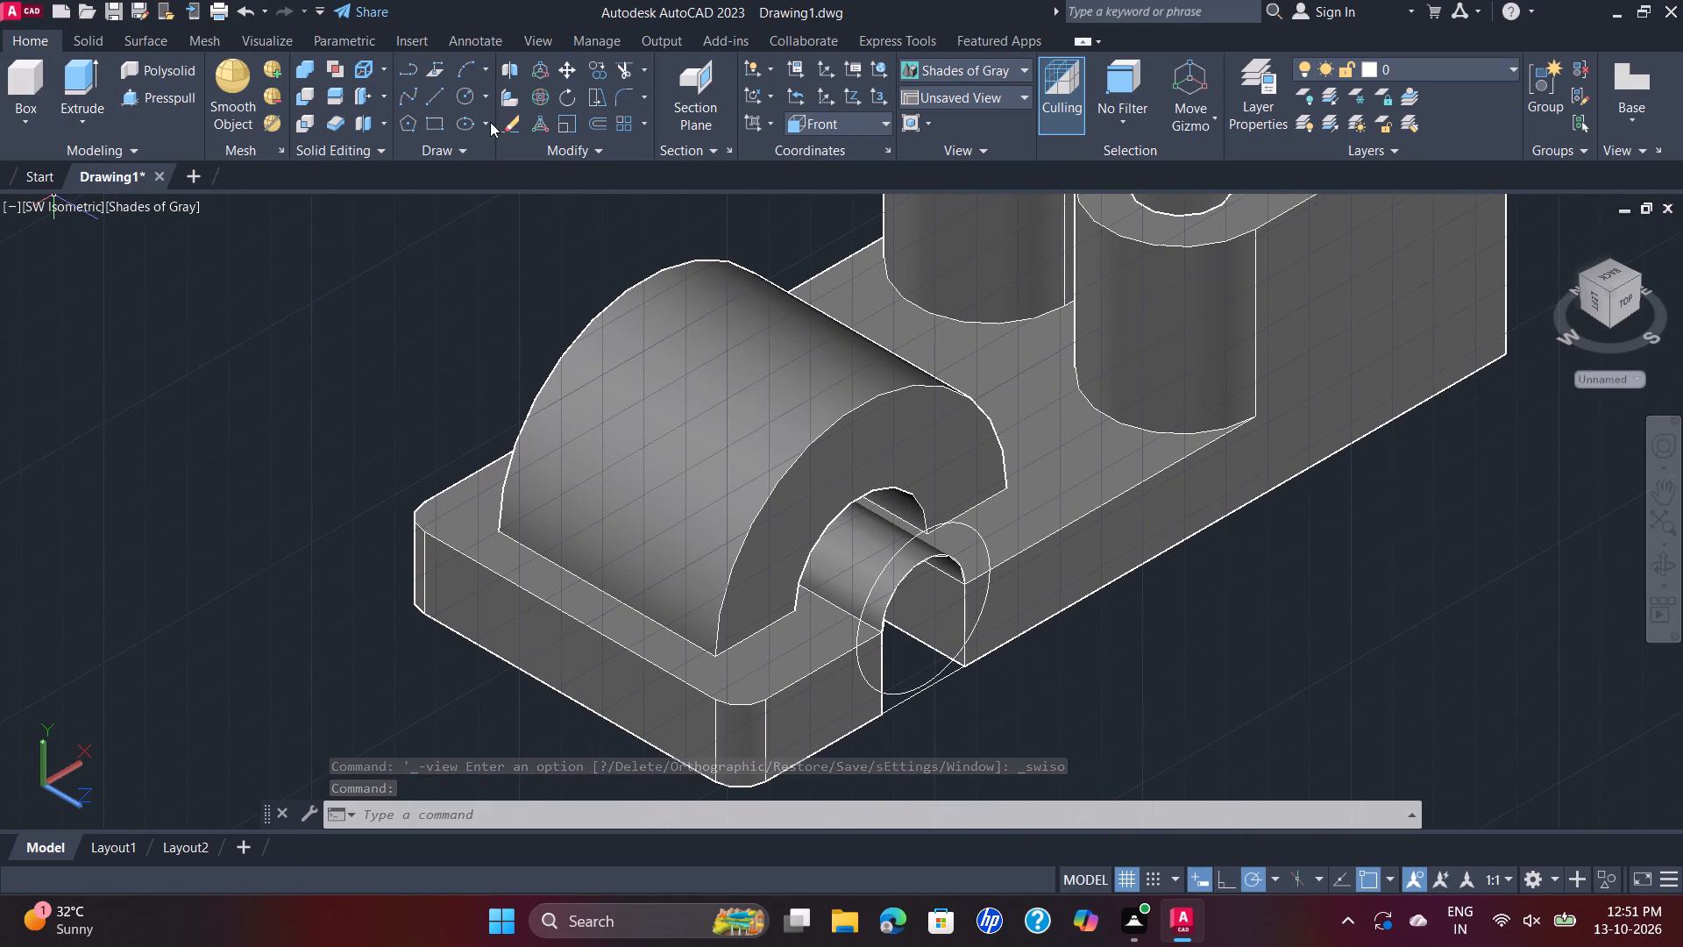
pyautogui.click(141, 103)
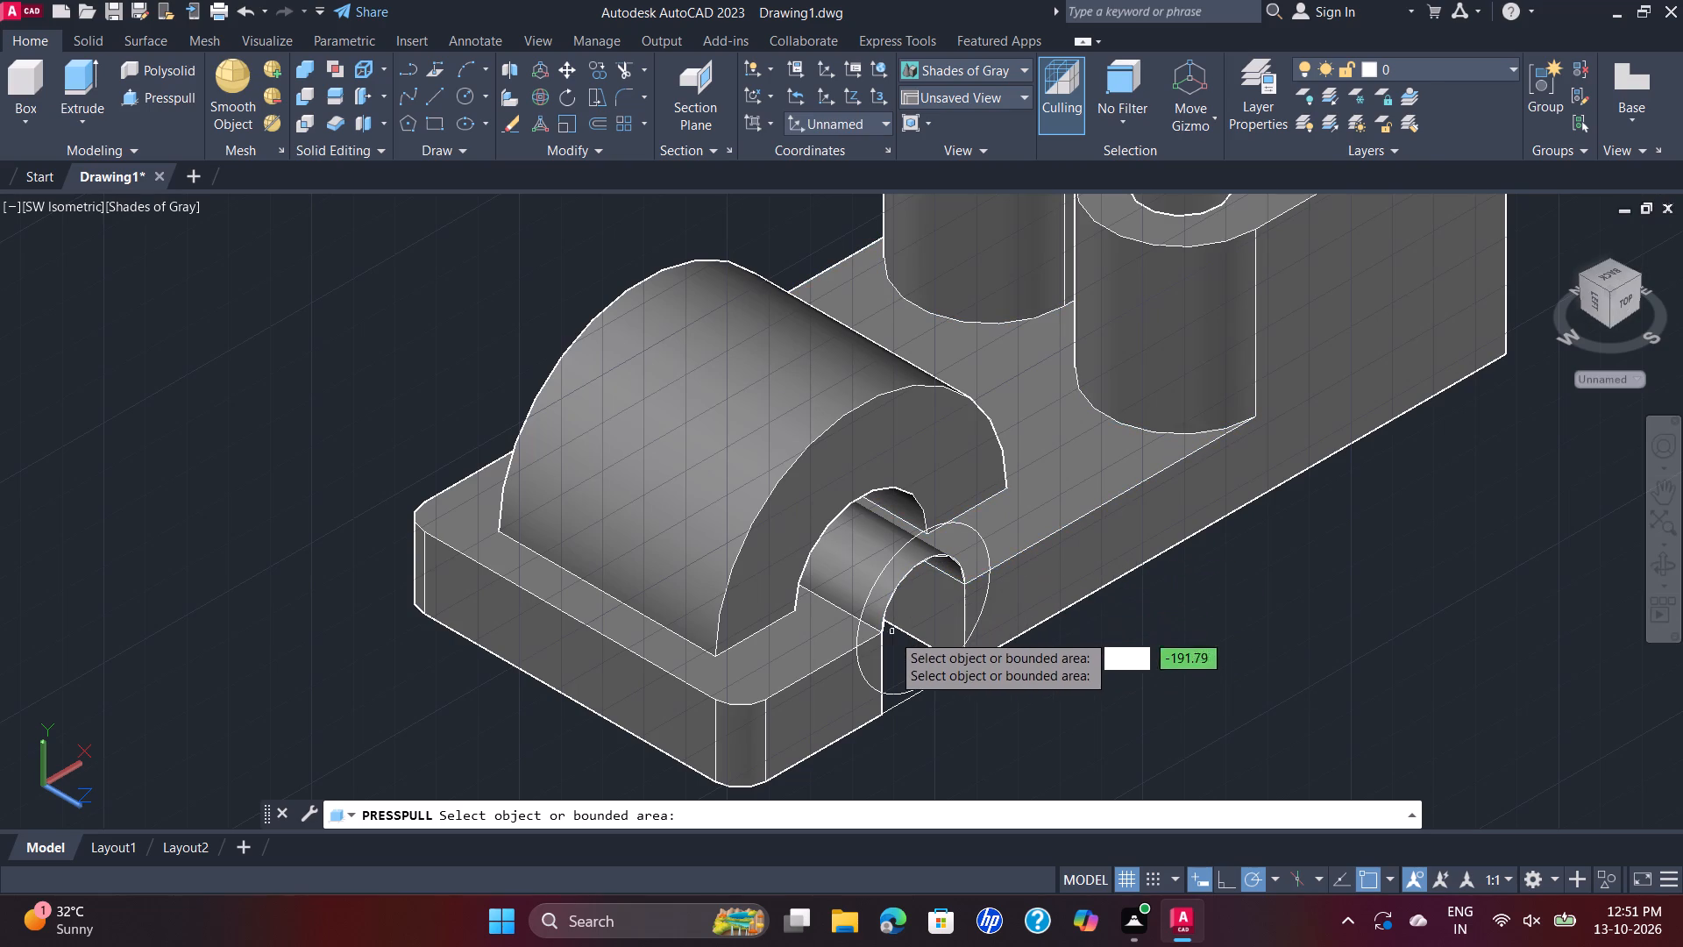
pyautogui.click(861, 630)
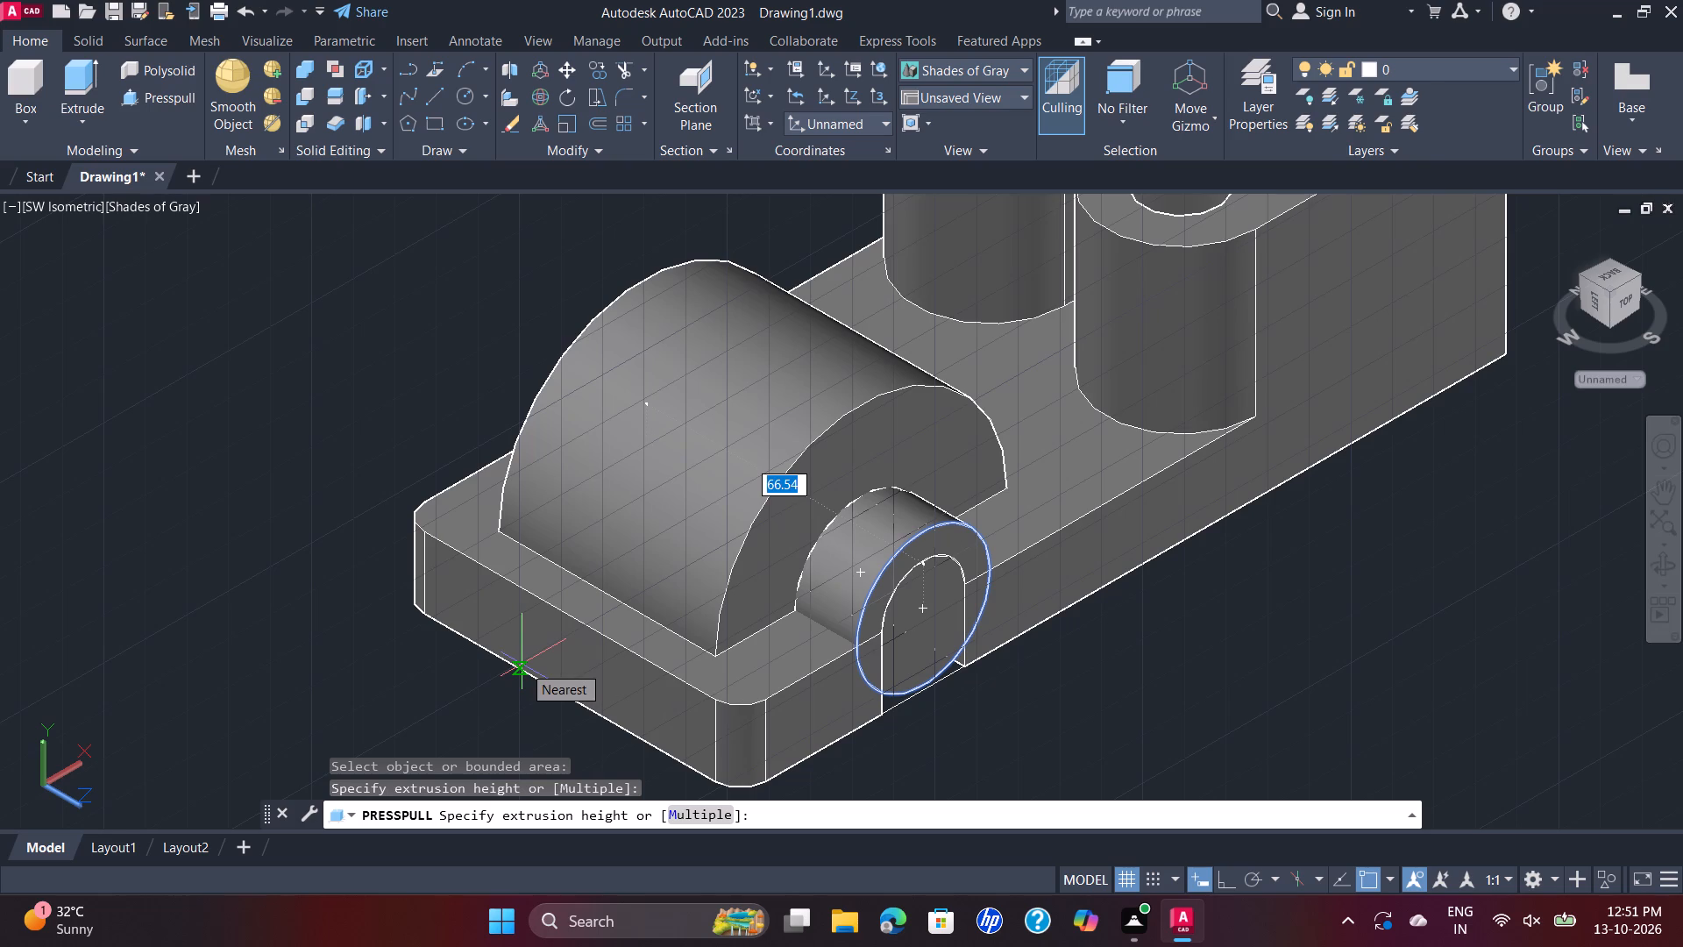
pyautogui.write('82')
pyautogui.press('Return')
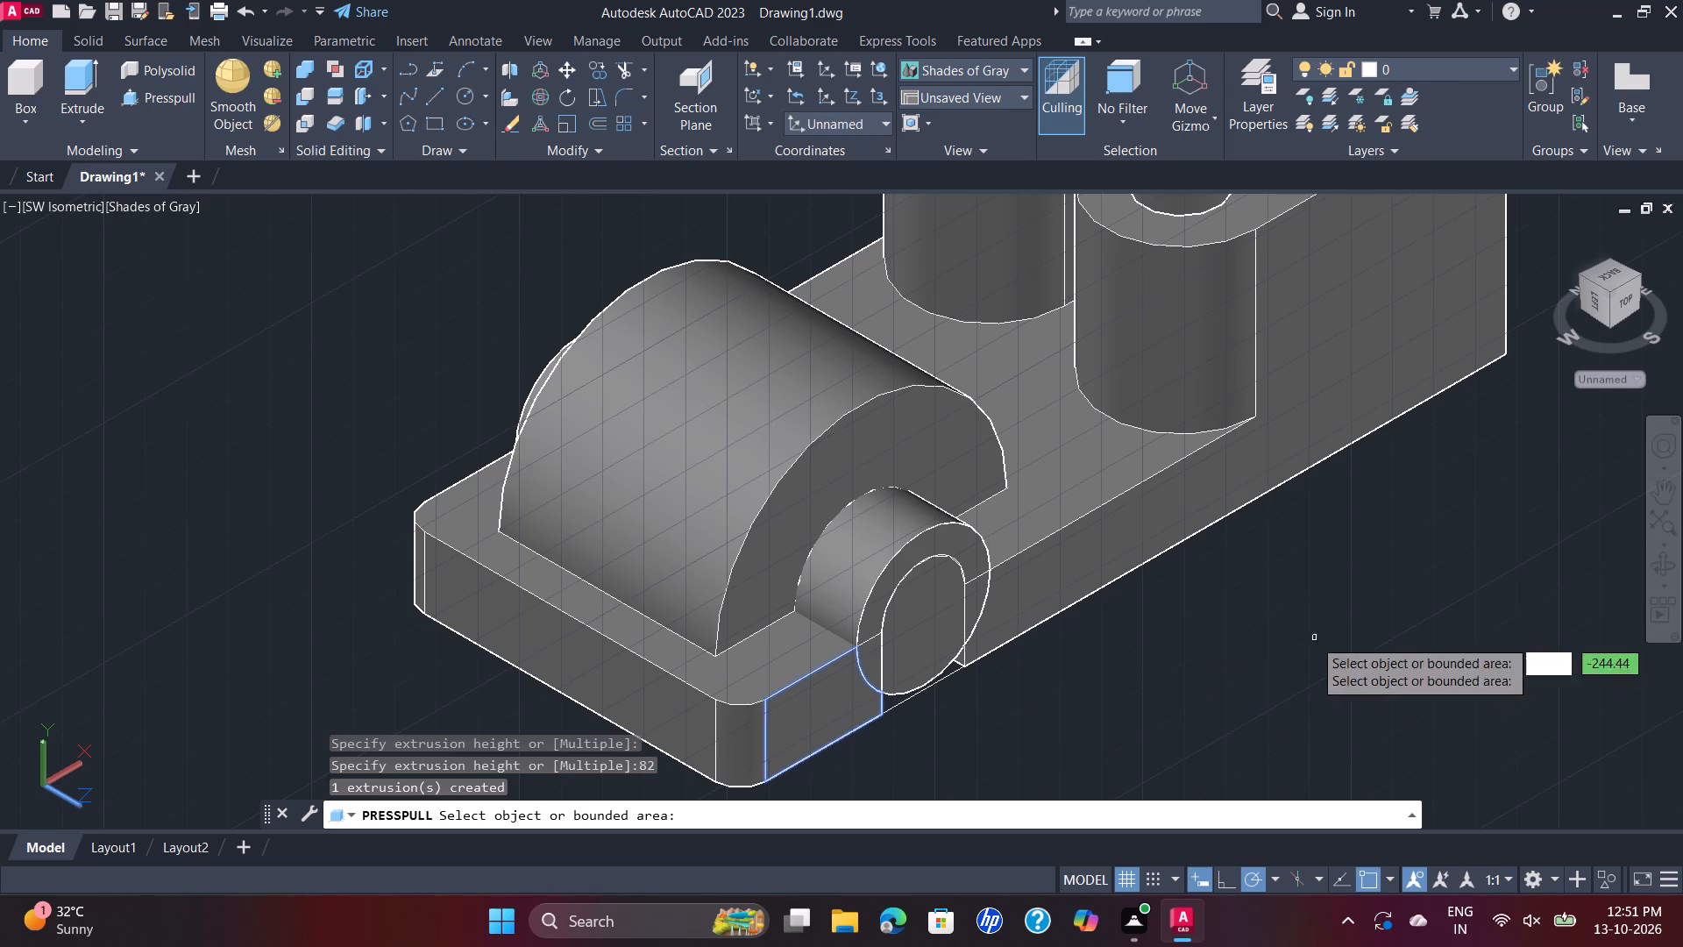
pyautogui.press('Escape')
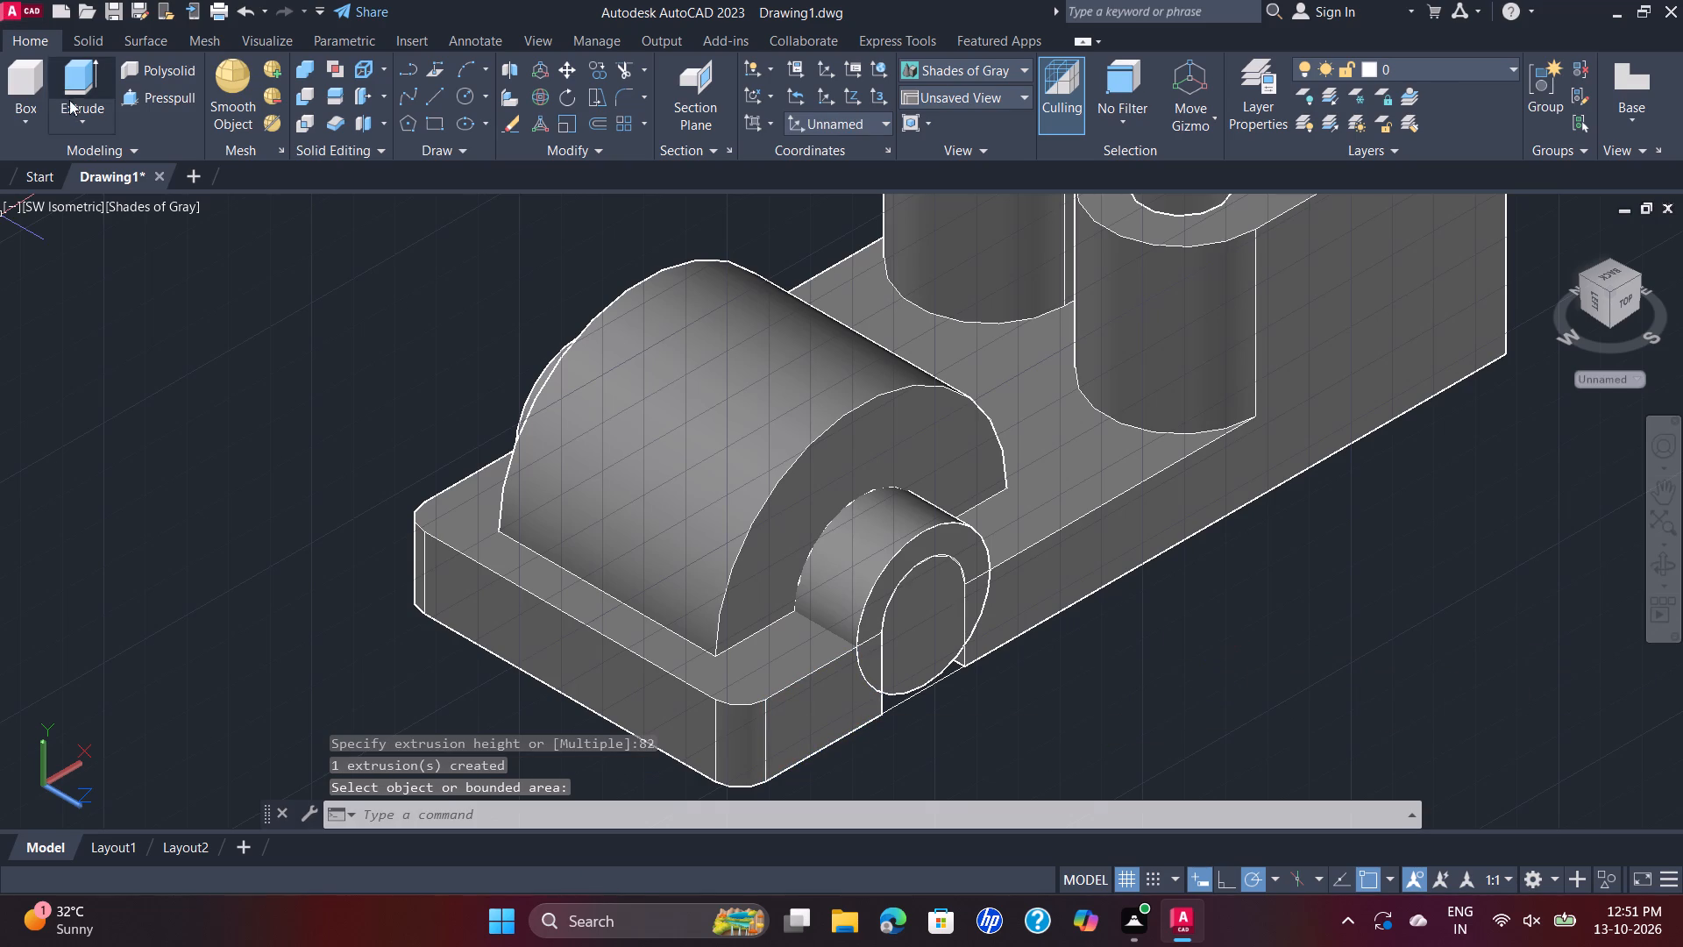
# Draw a line across the slot opening on the cylinder's front face, joining the two ends of the slot's arch.
pyautogui.click(430, 100)
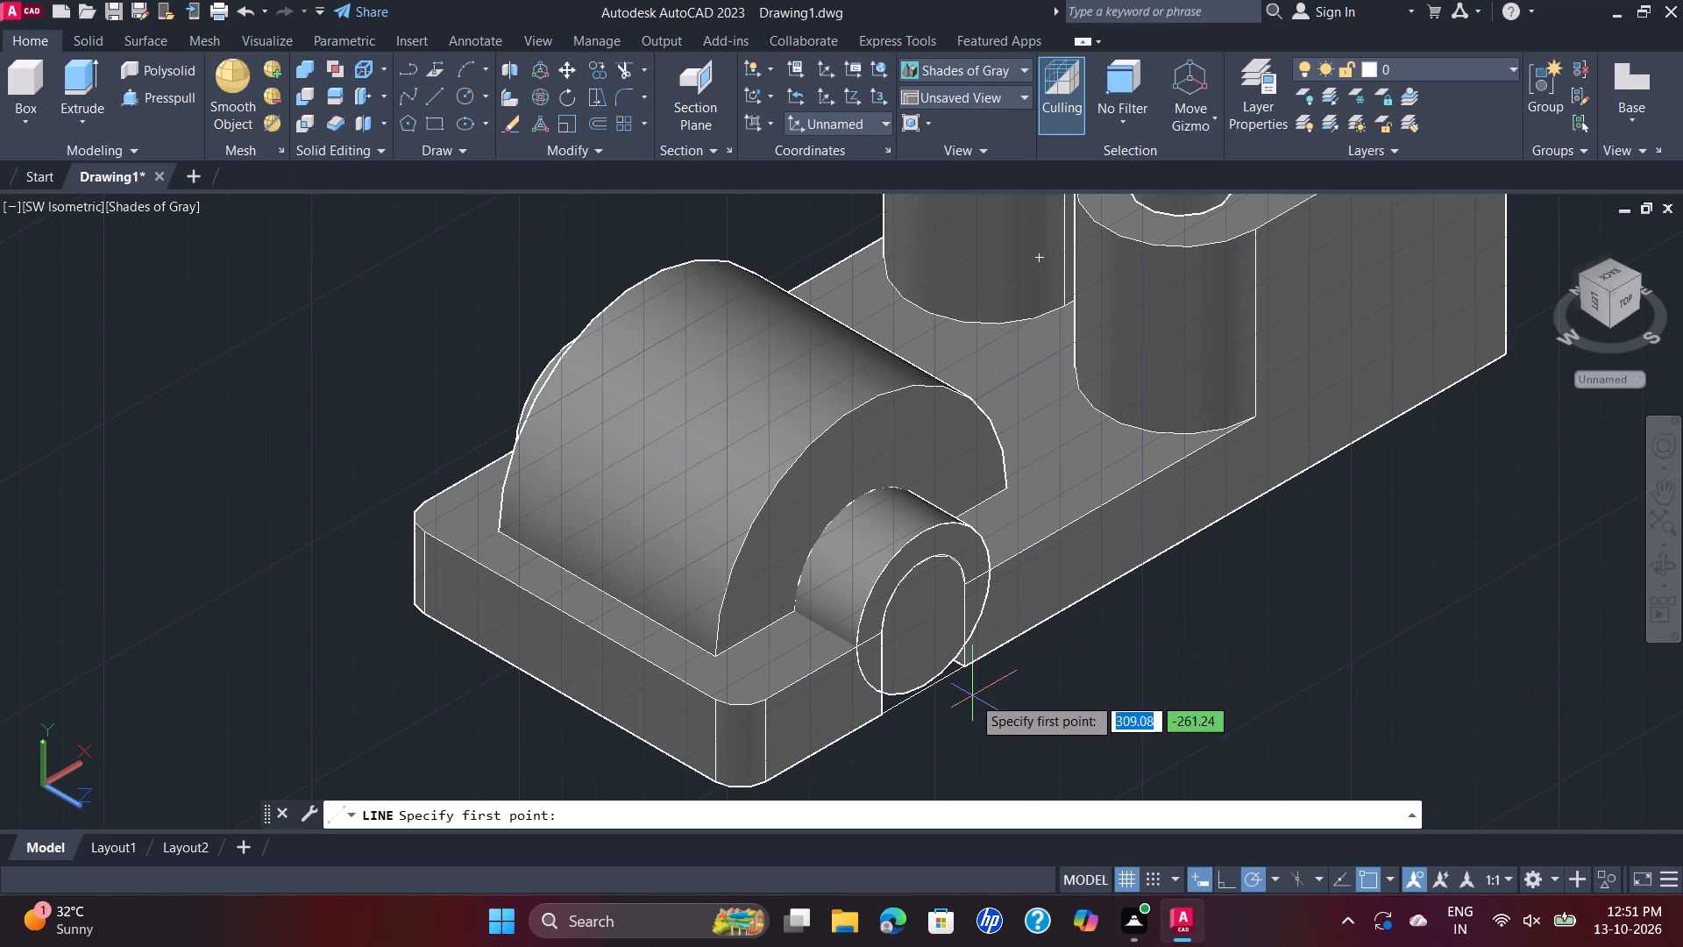
pyautogui.scroll(2, 946, 652)
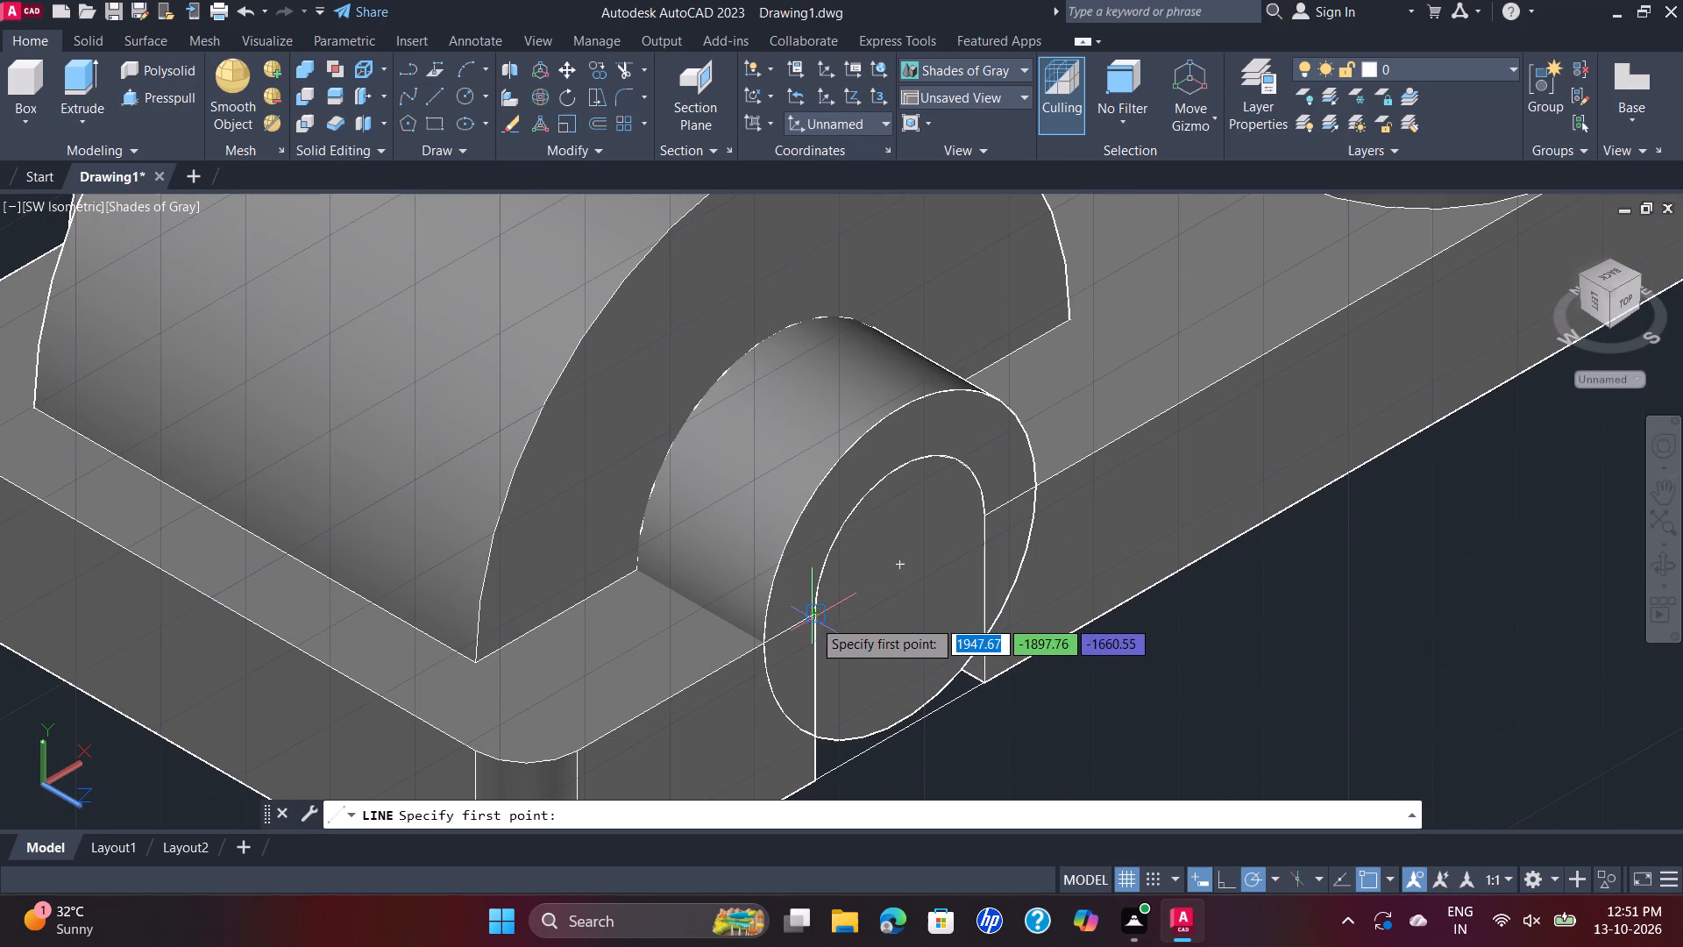
pyautogui.click(813, 619)
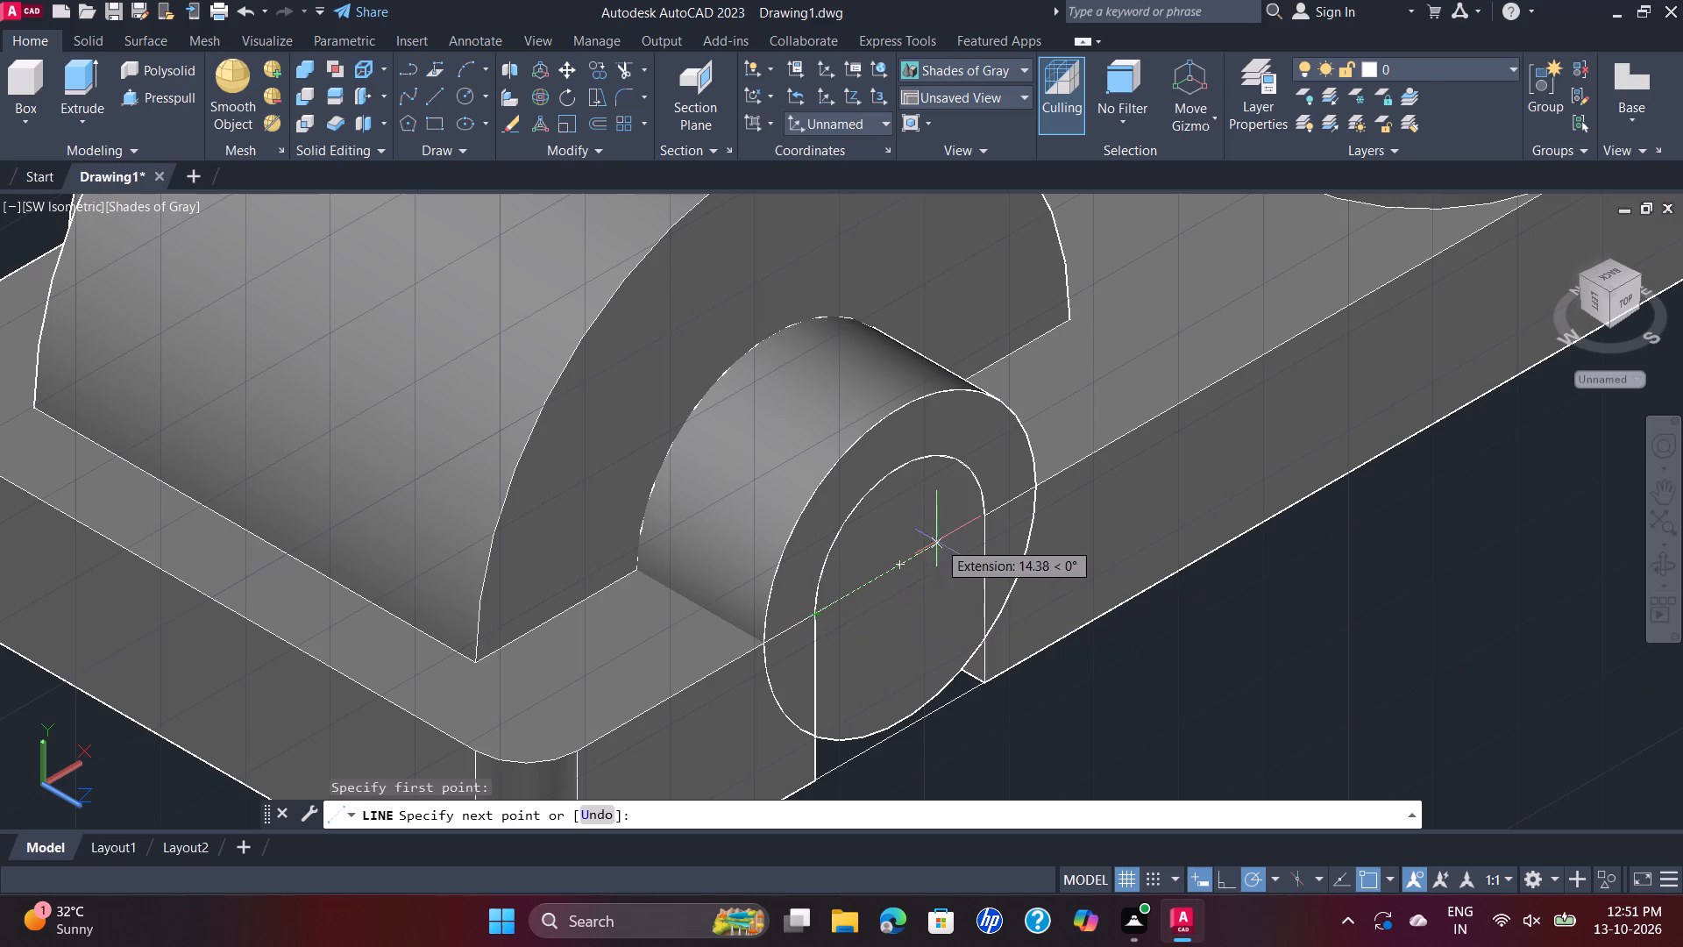
pyautogui.click(982, 520)
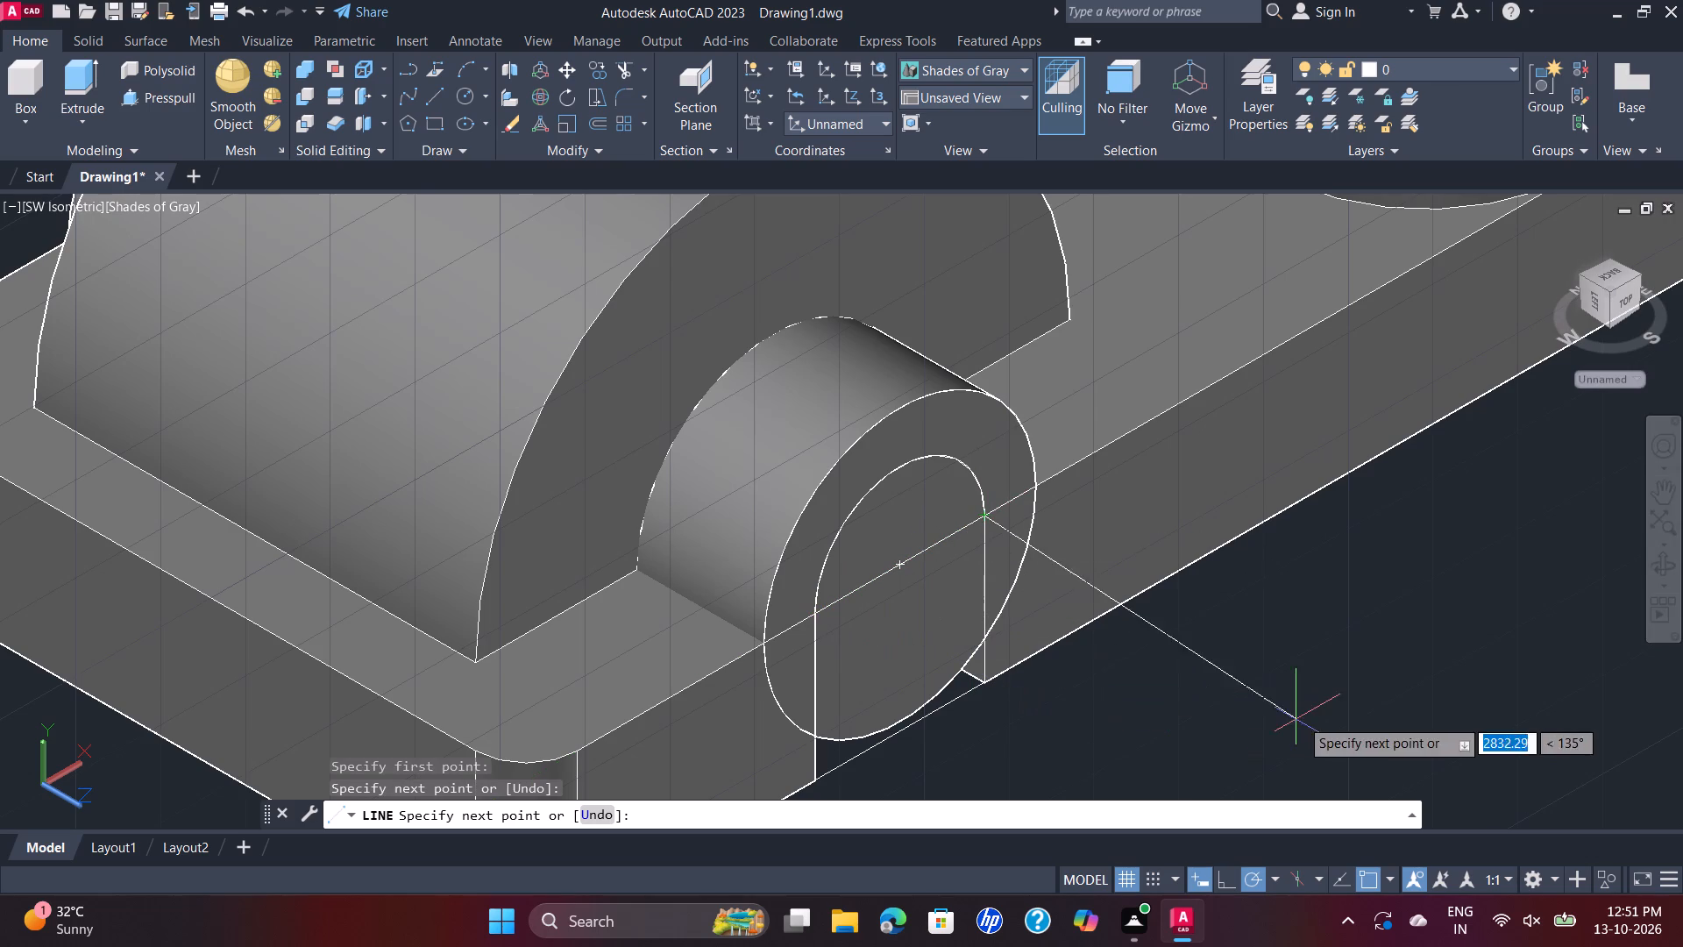
pyautogui.press('Escape')
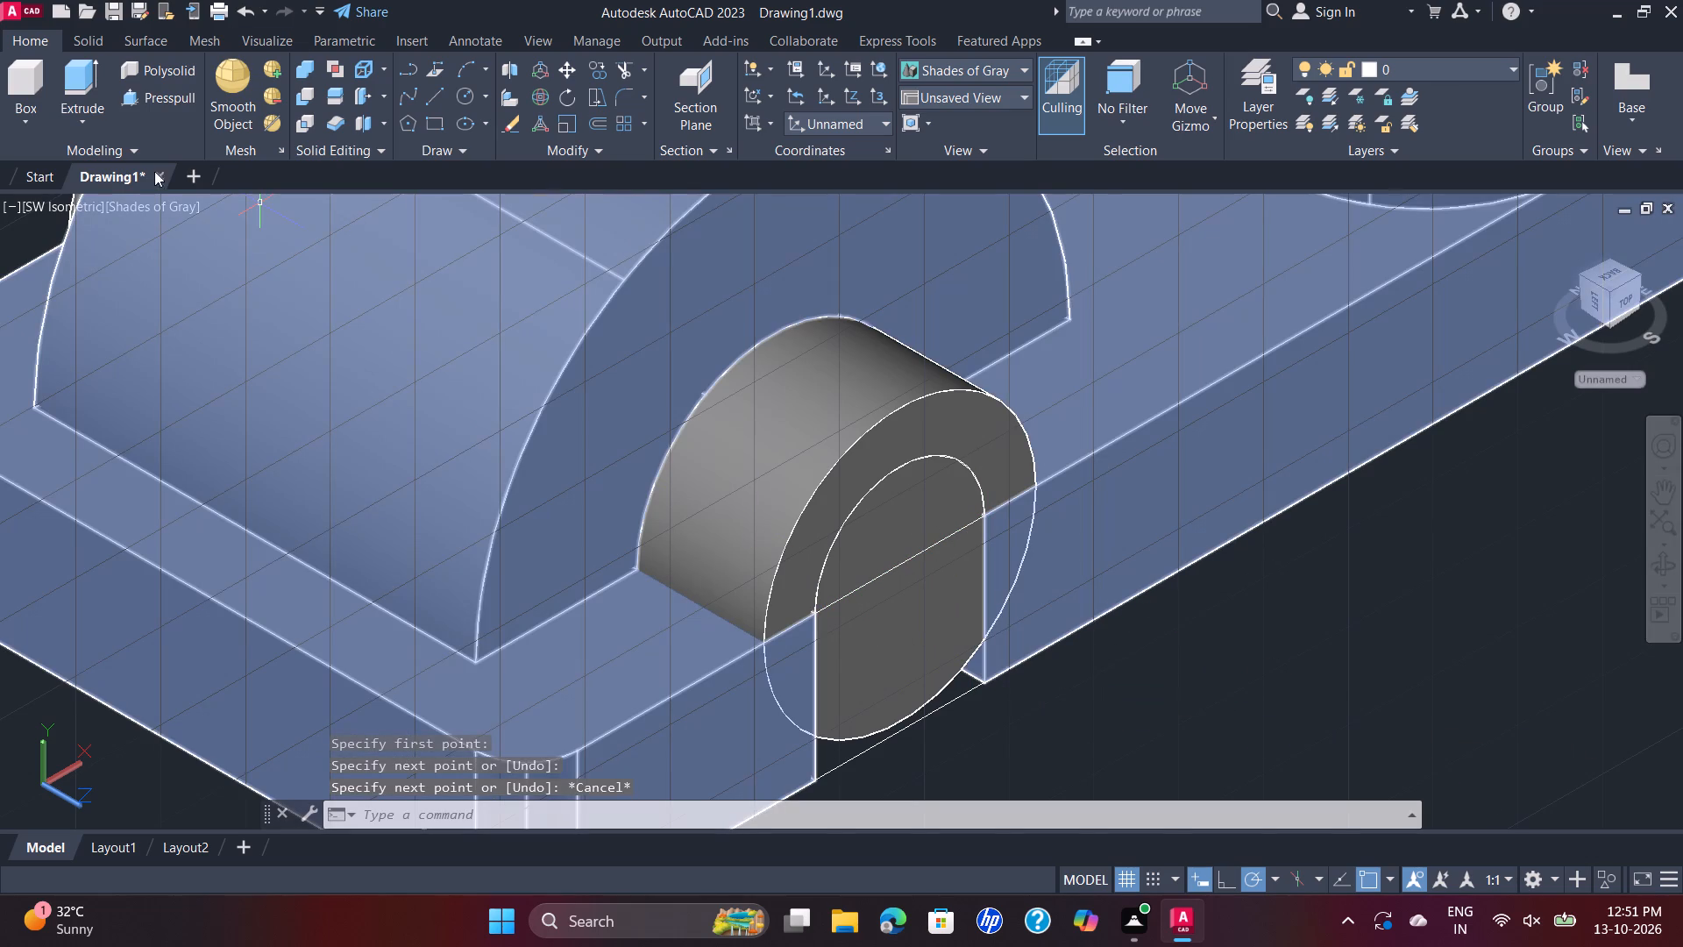
# Press-pull the slot areas below and above the line 82 inward to cut the slot opening through the cylinder.
pyautogui.click(164, 93)
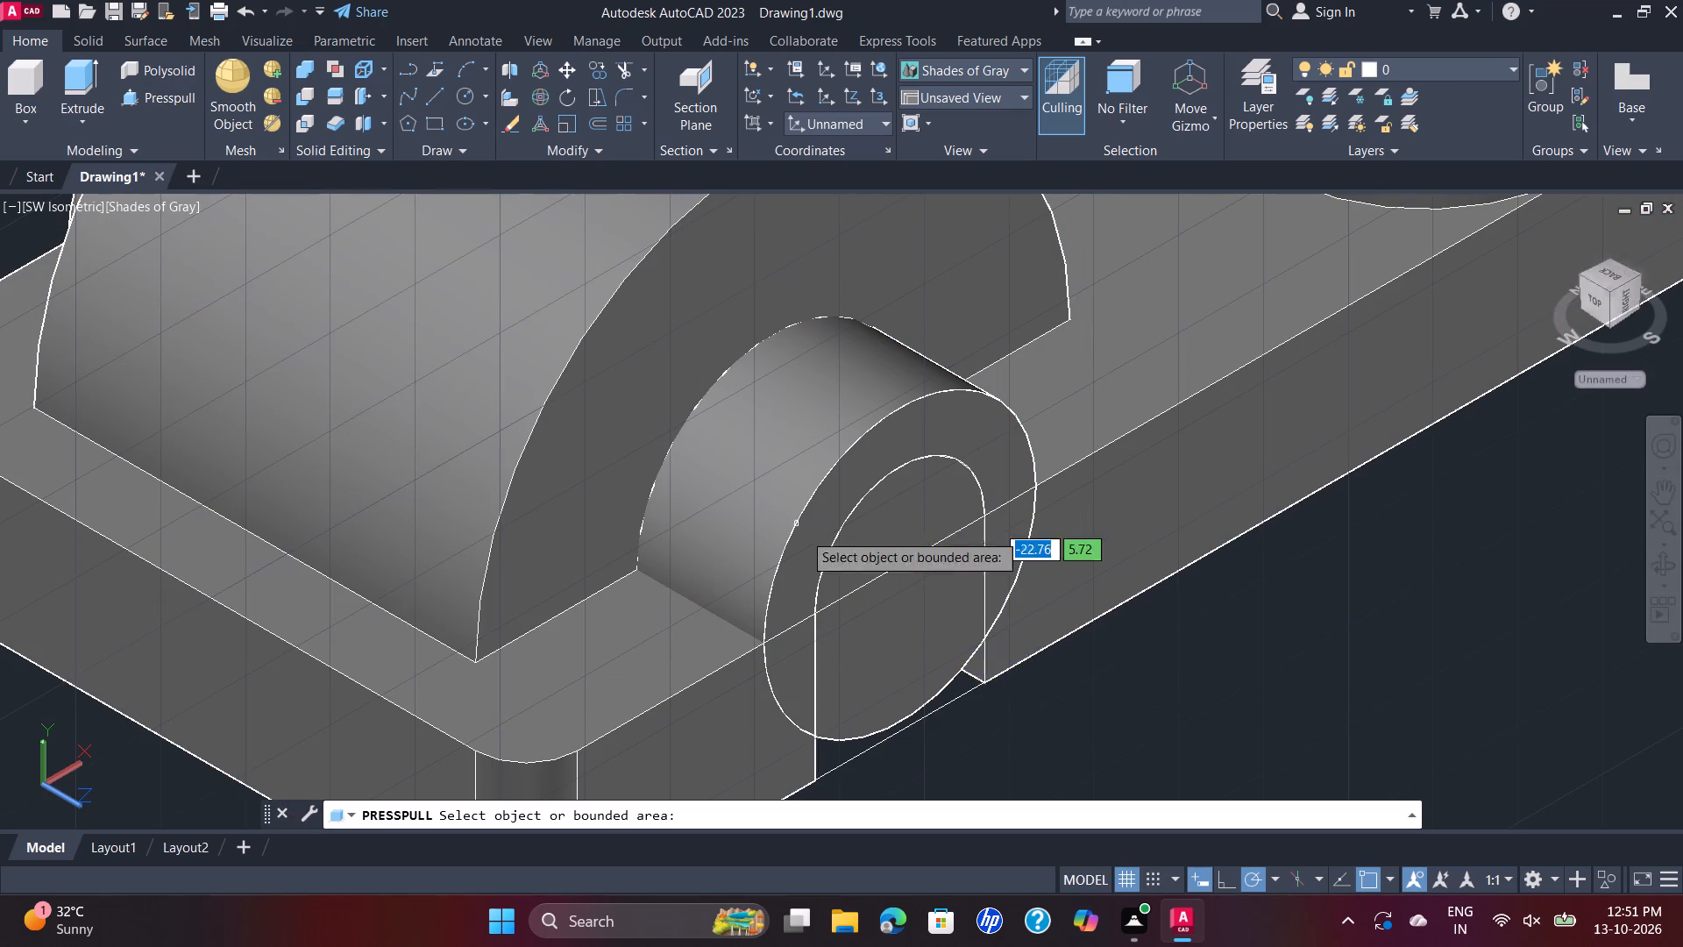
pyautogui.click(918, 634)
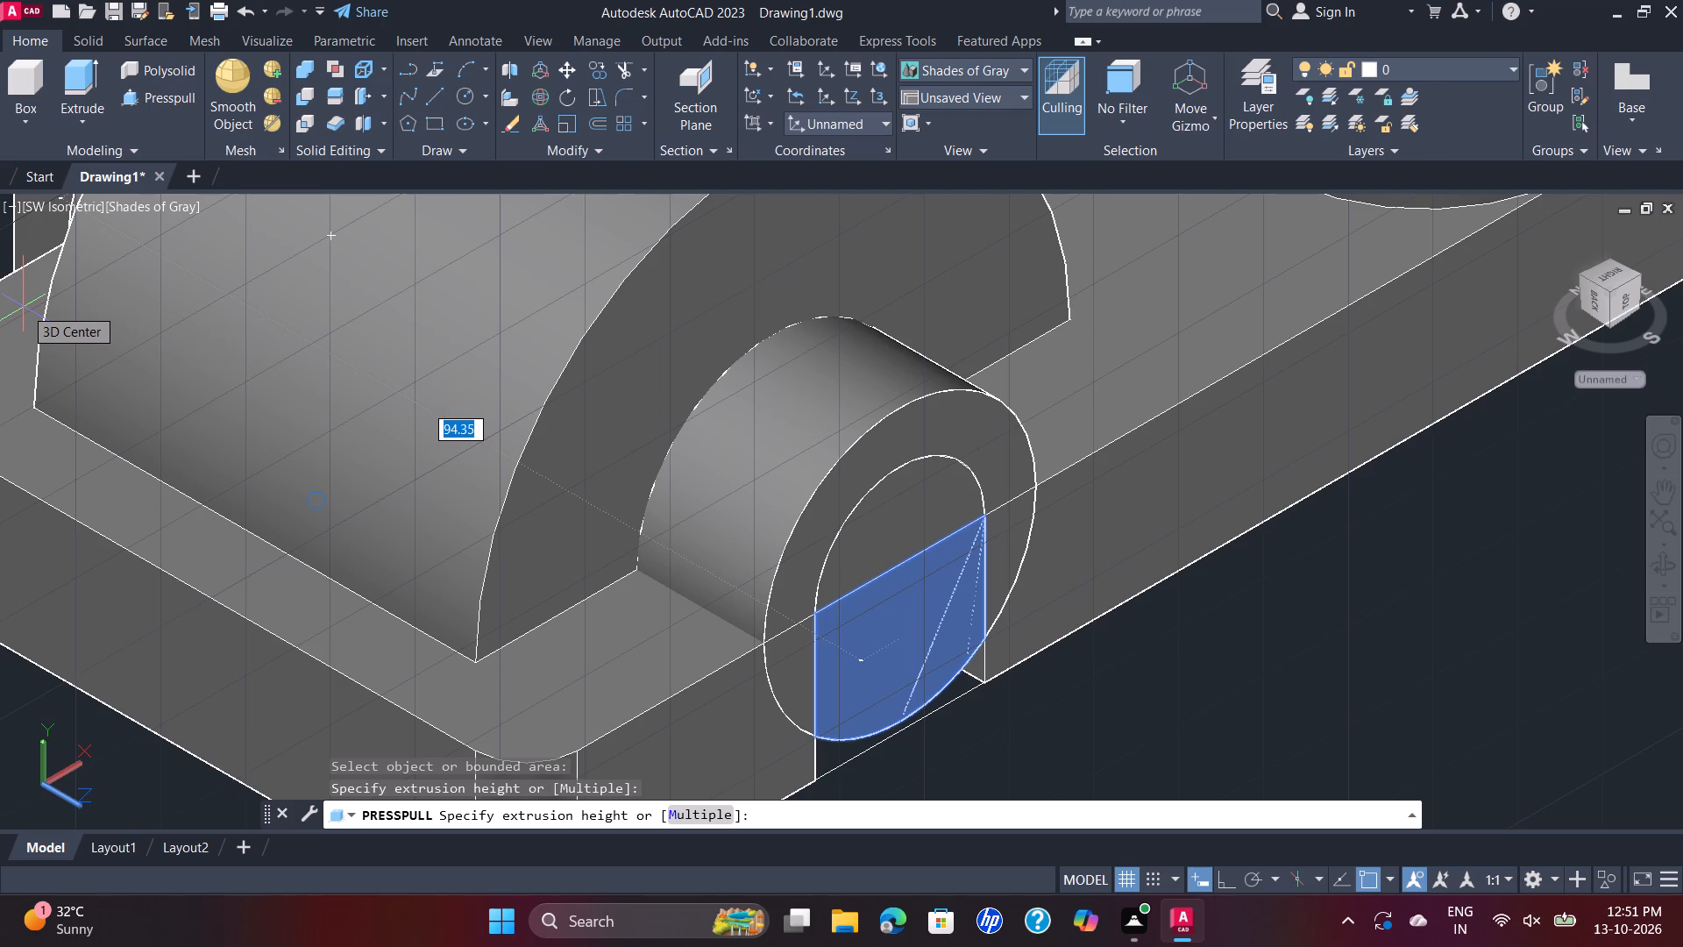
pyautogui.write('82')
pyautogui.press('Return')
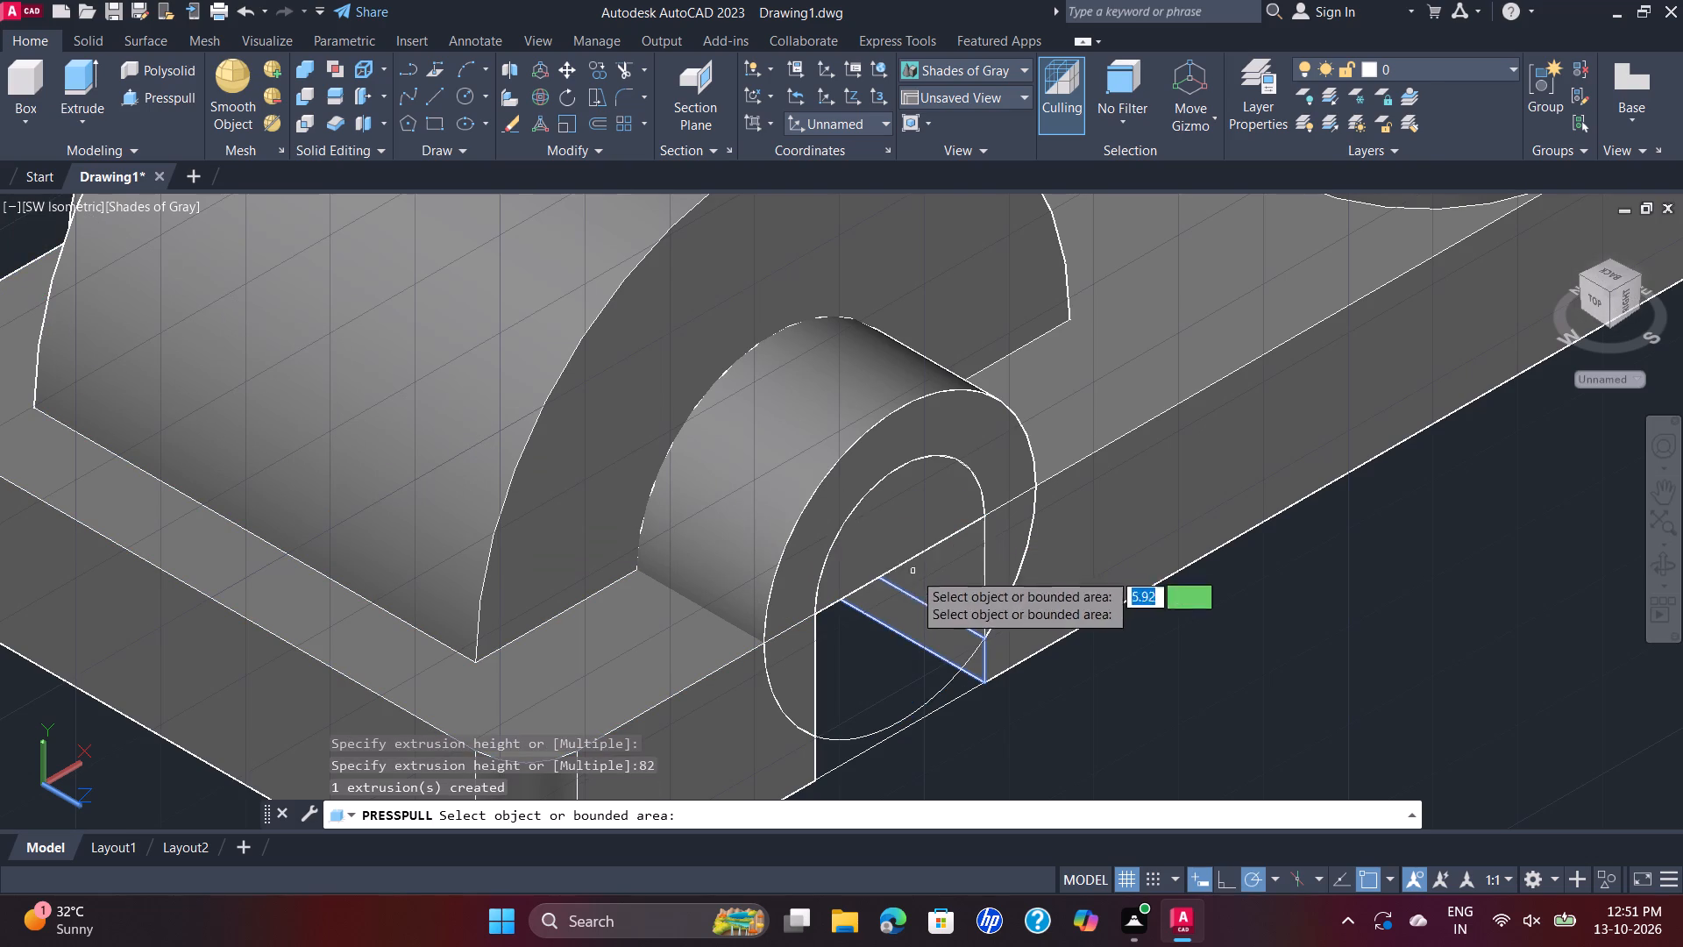
pyautogui.click(880, 535)
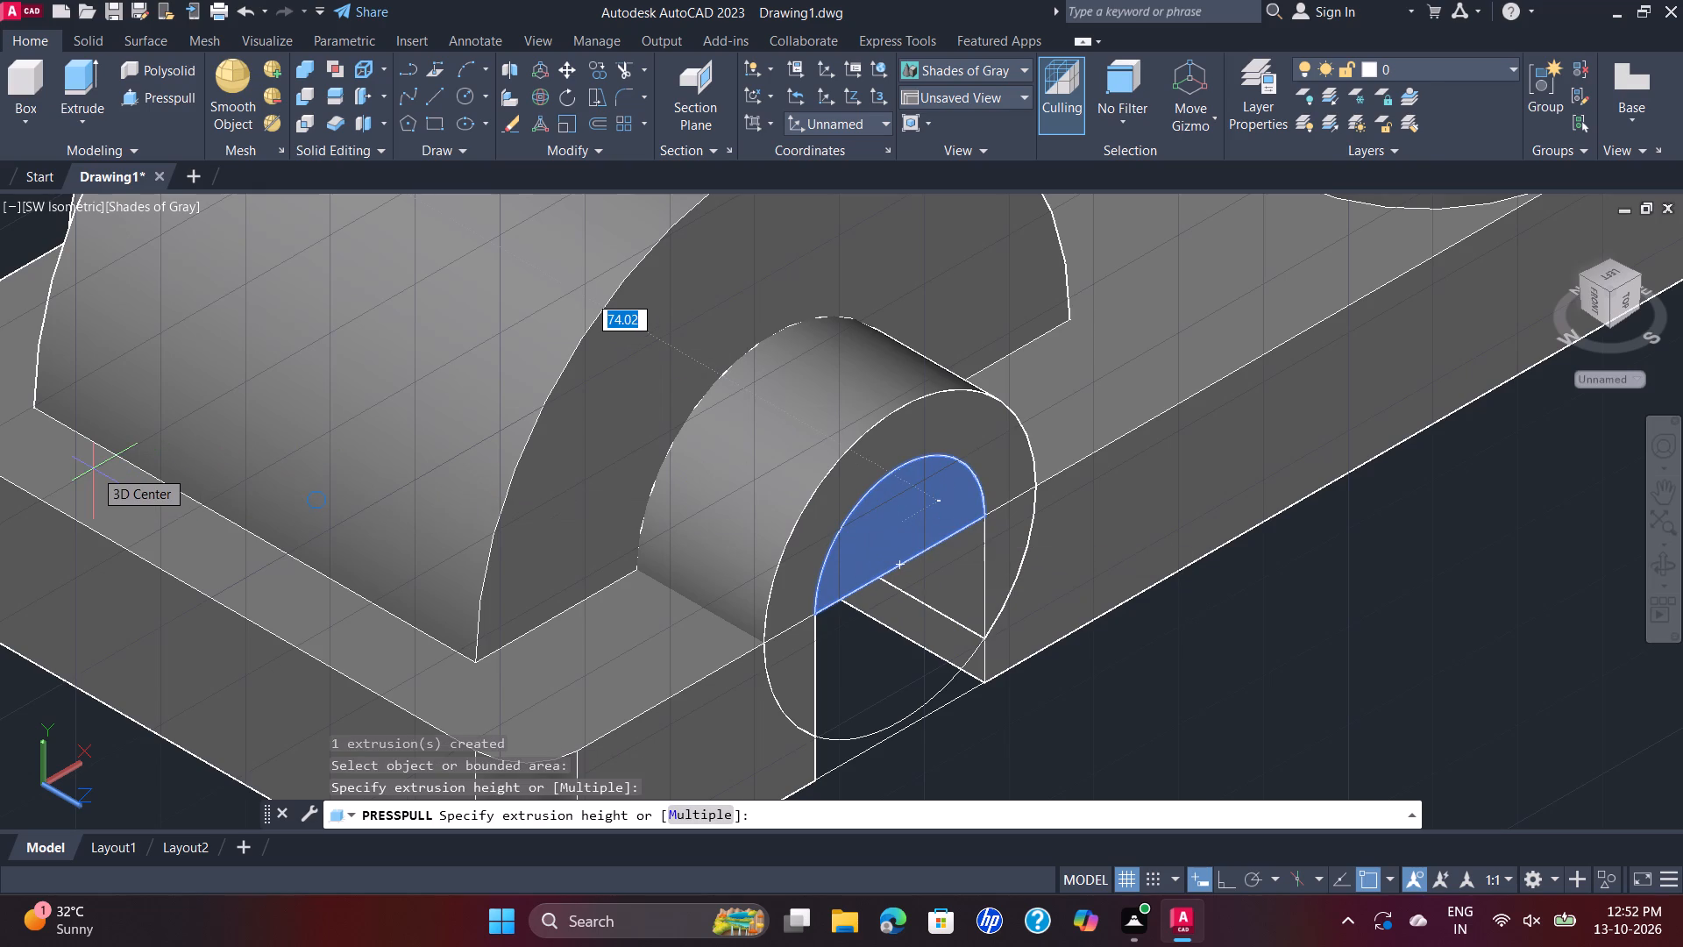
pyautogui.write('82')
pyautogui.press('Return')
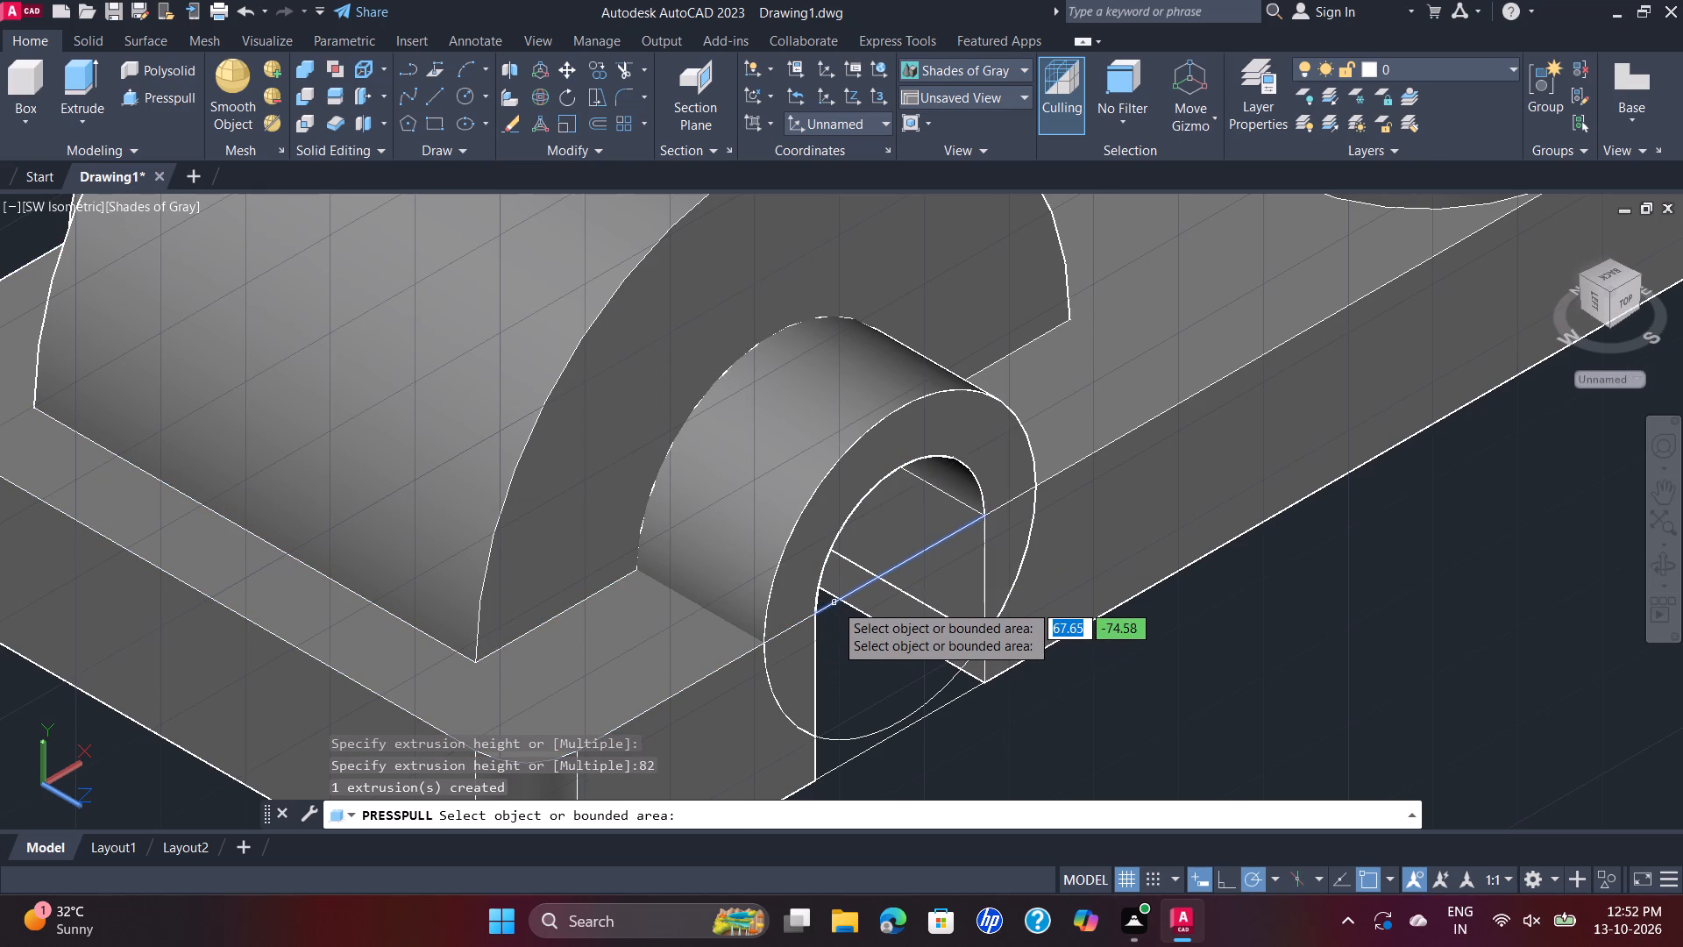
pyautogui.press('Escape')
# Erase the construction line across the slot and the construction circle on the cylinder's front face.
pyautogui.click(856, 591)
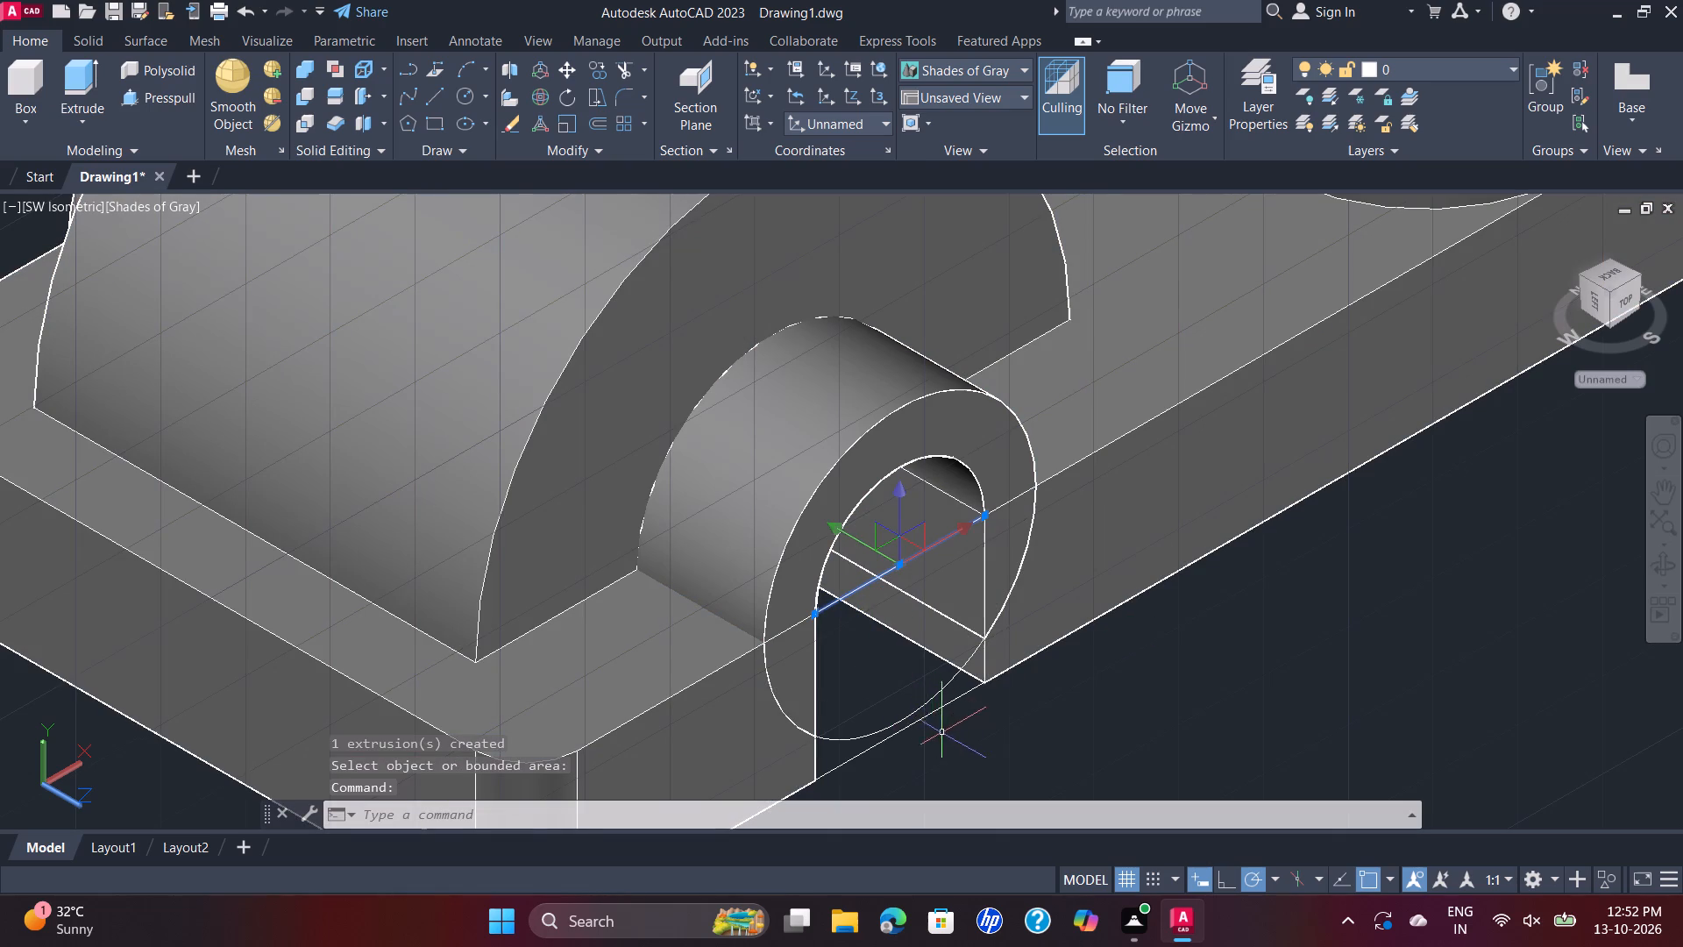
pyautogui.click(925, 700)
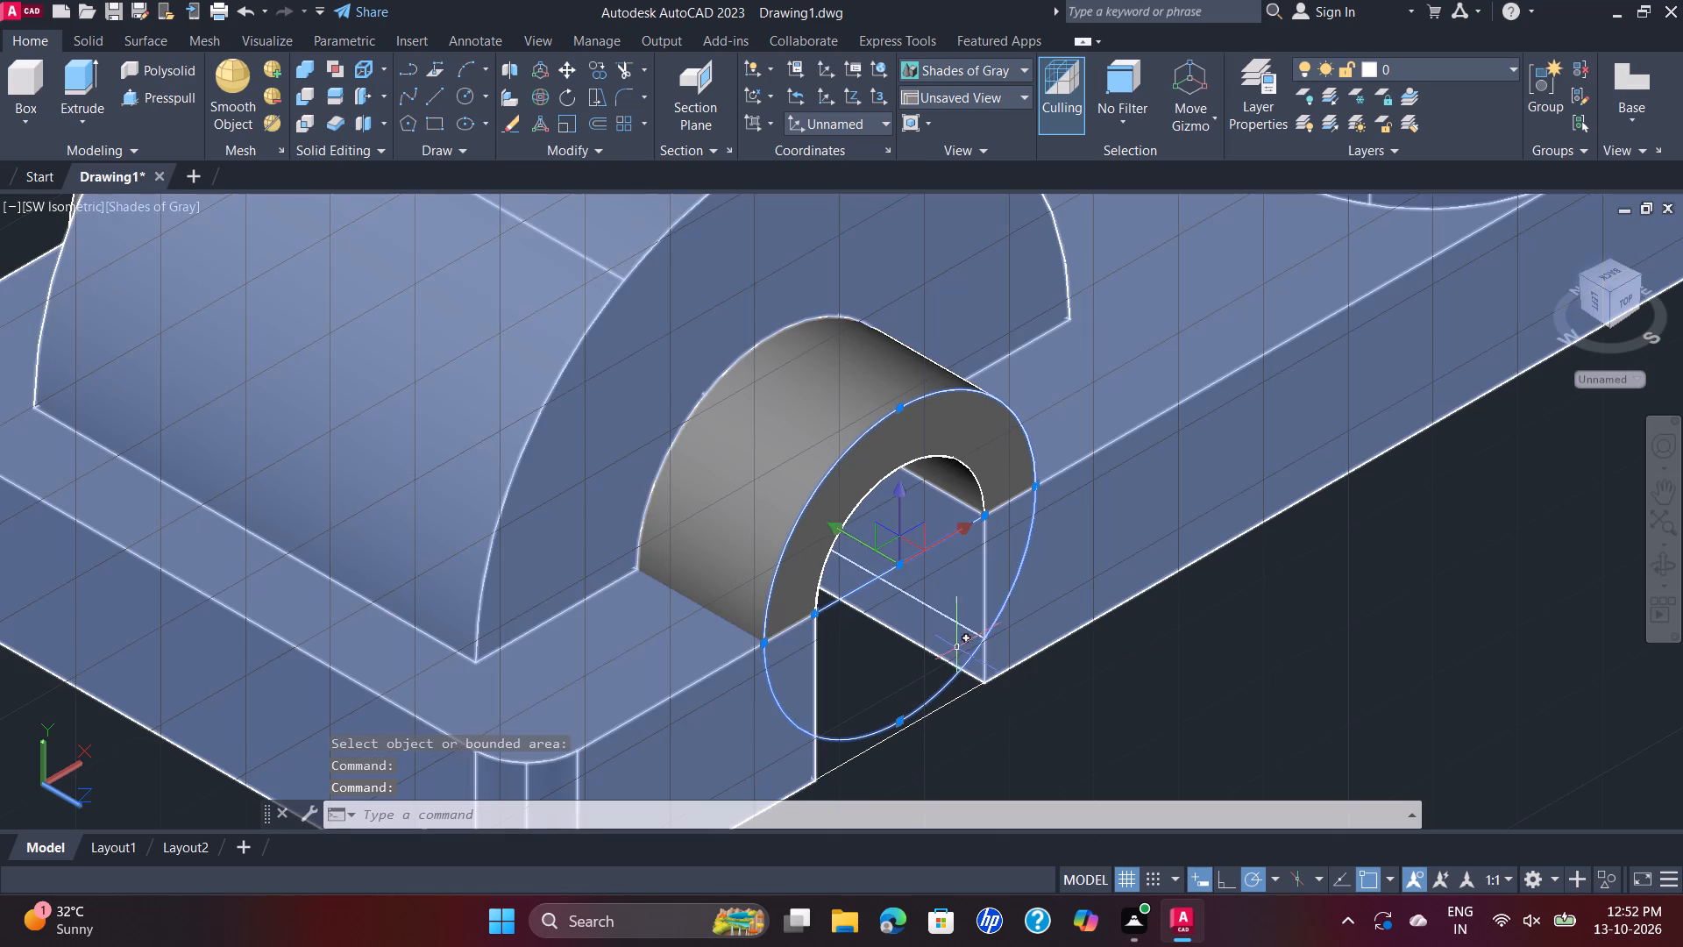
pyautogui.press('Delete')
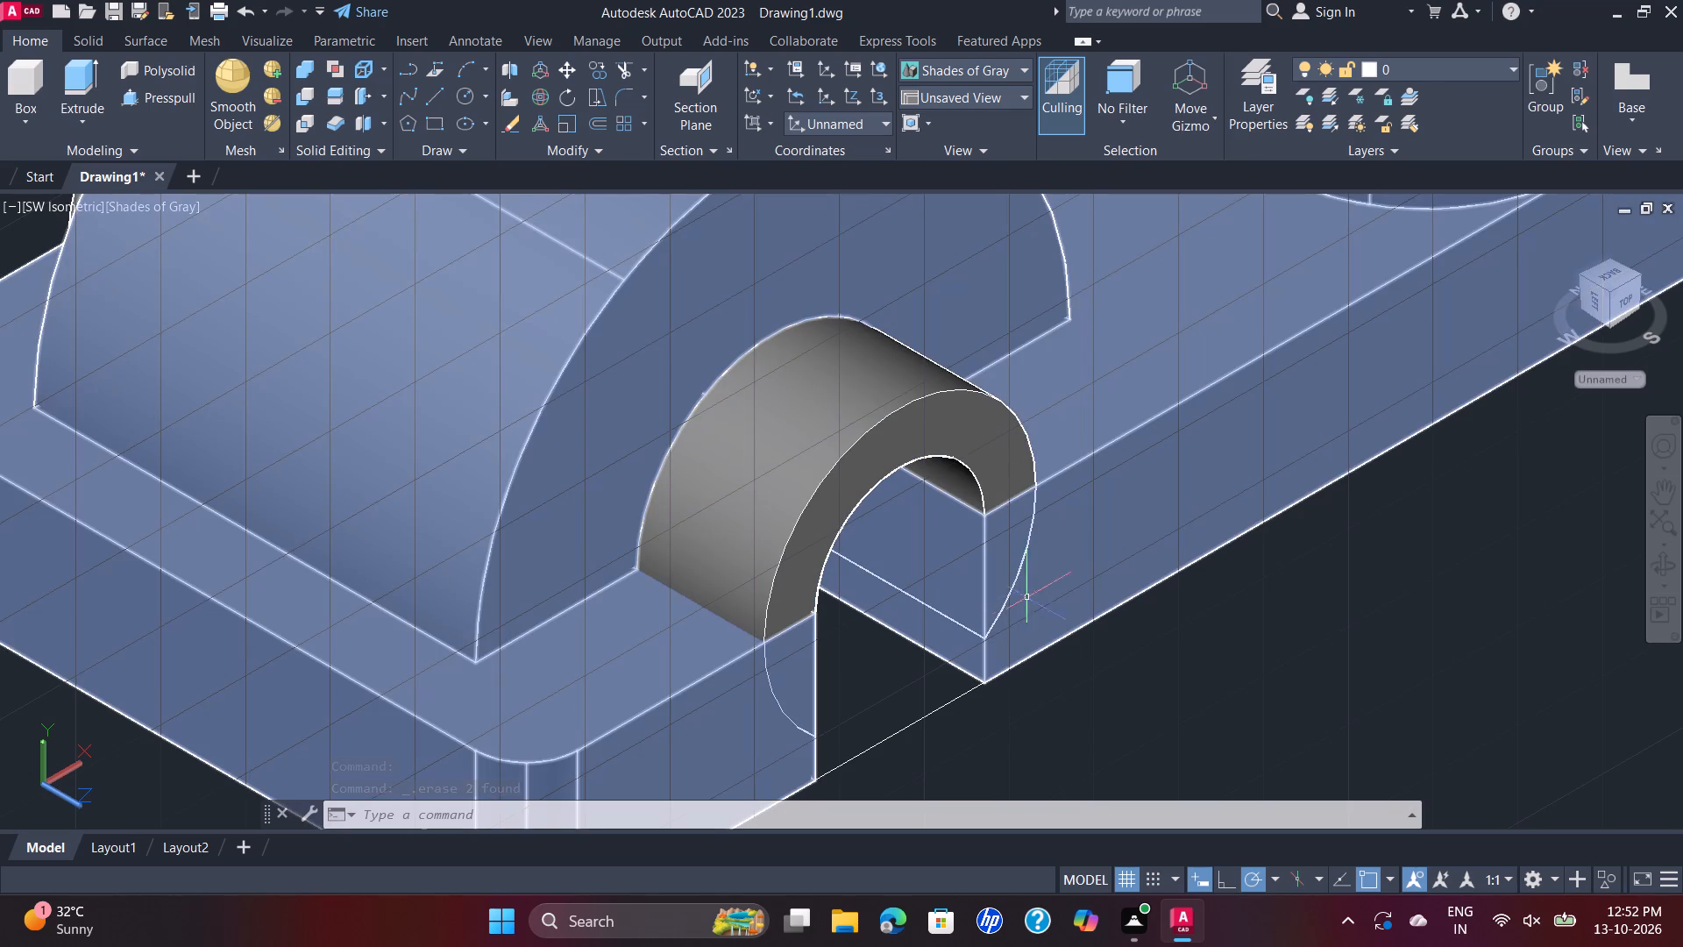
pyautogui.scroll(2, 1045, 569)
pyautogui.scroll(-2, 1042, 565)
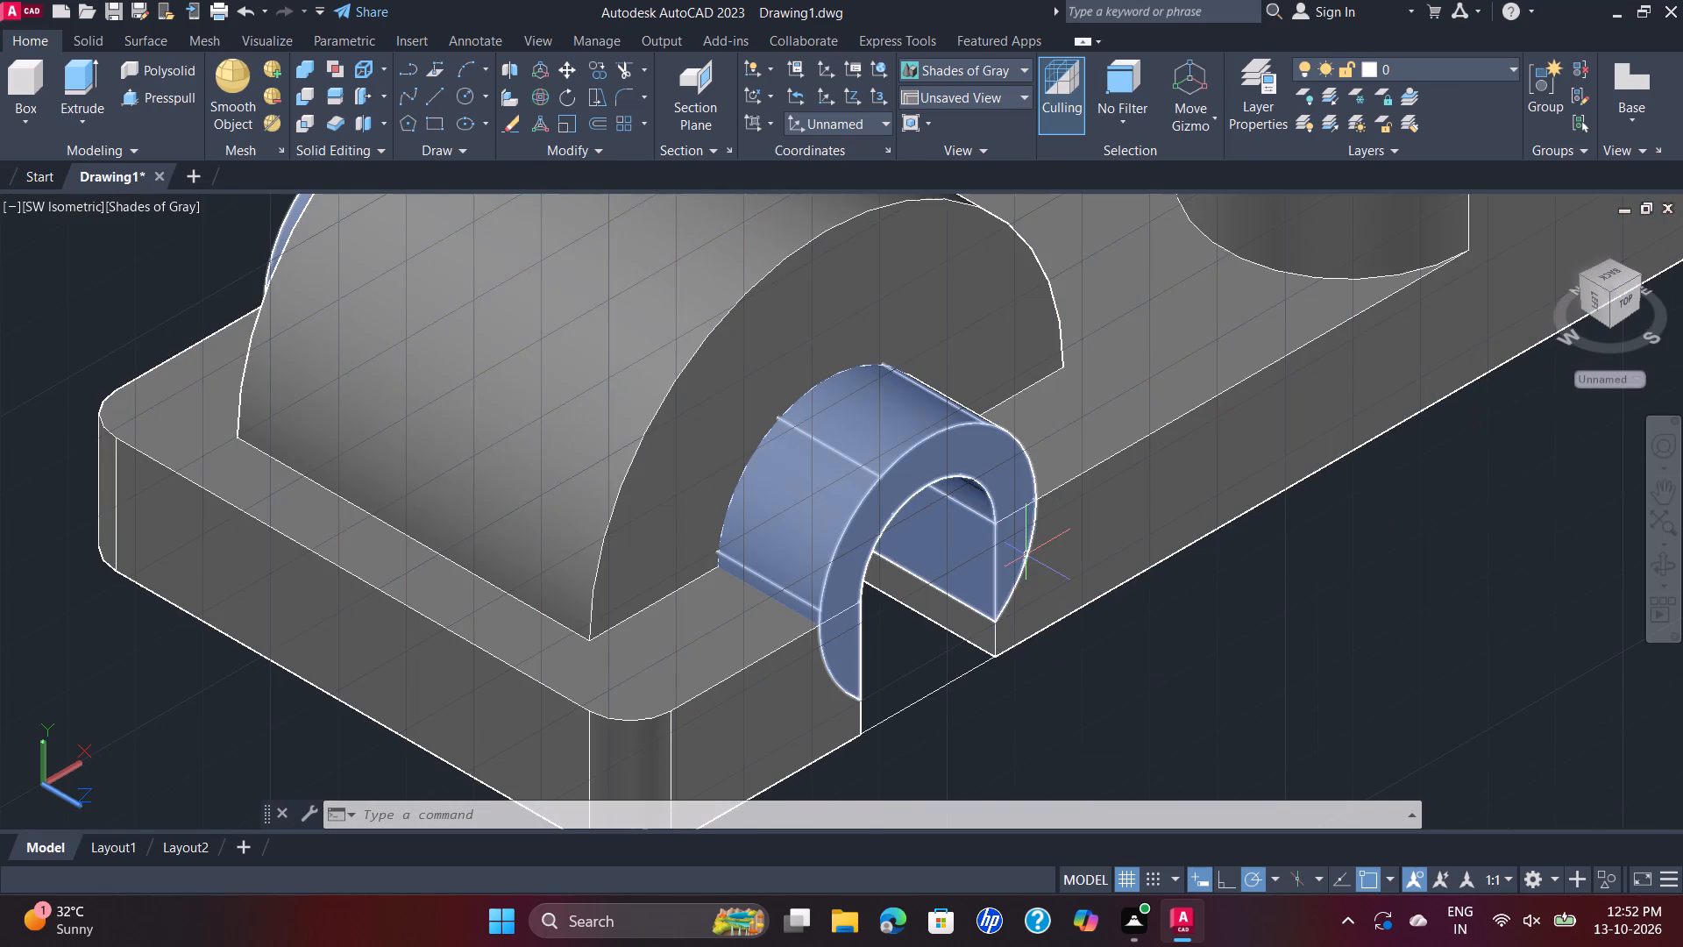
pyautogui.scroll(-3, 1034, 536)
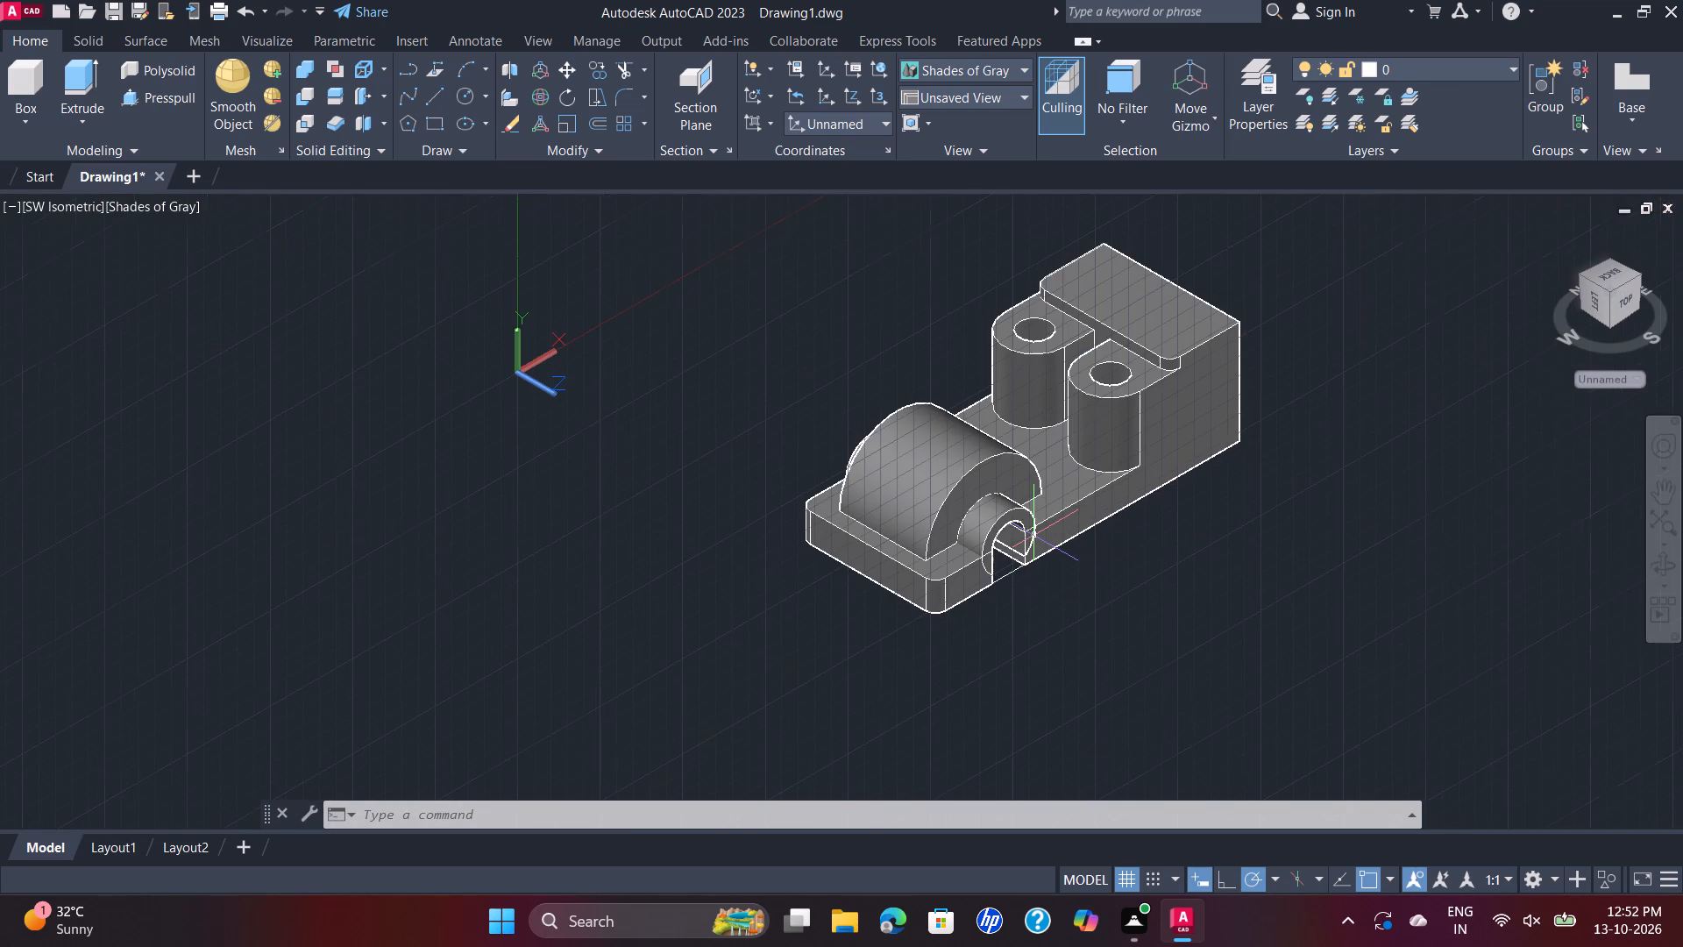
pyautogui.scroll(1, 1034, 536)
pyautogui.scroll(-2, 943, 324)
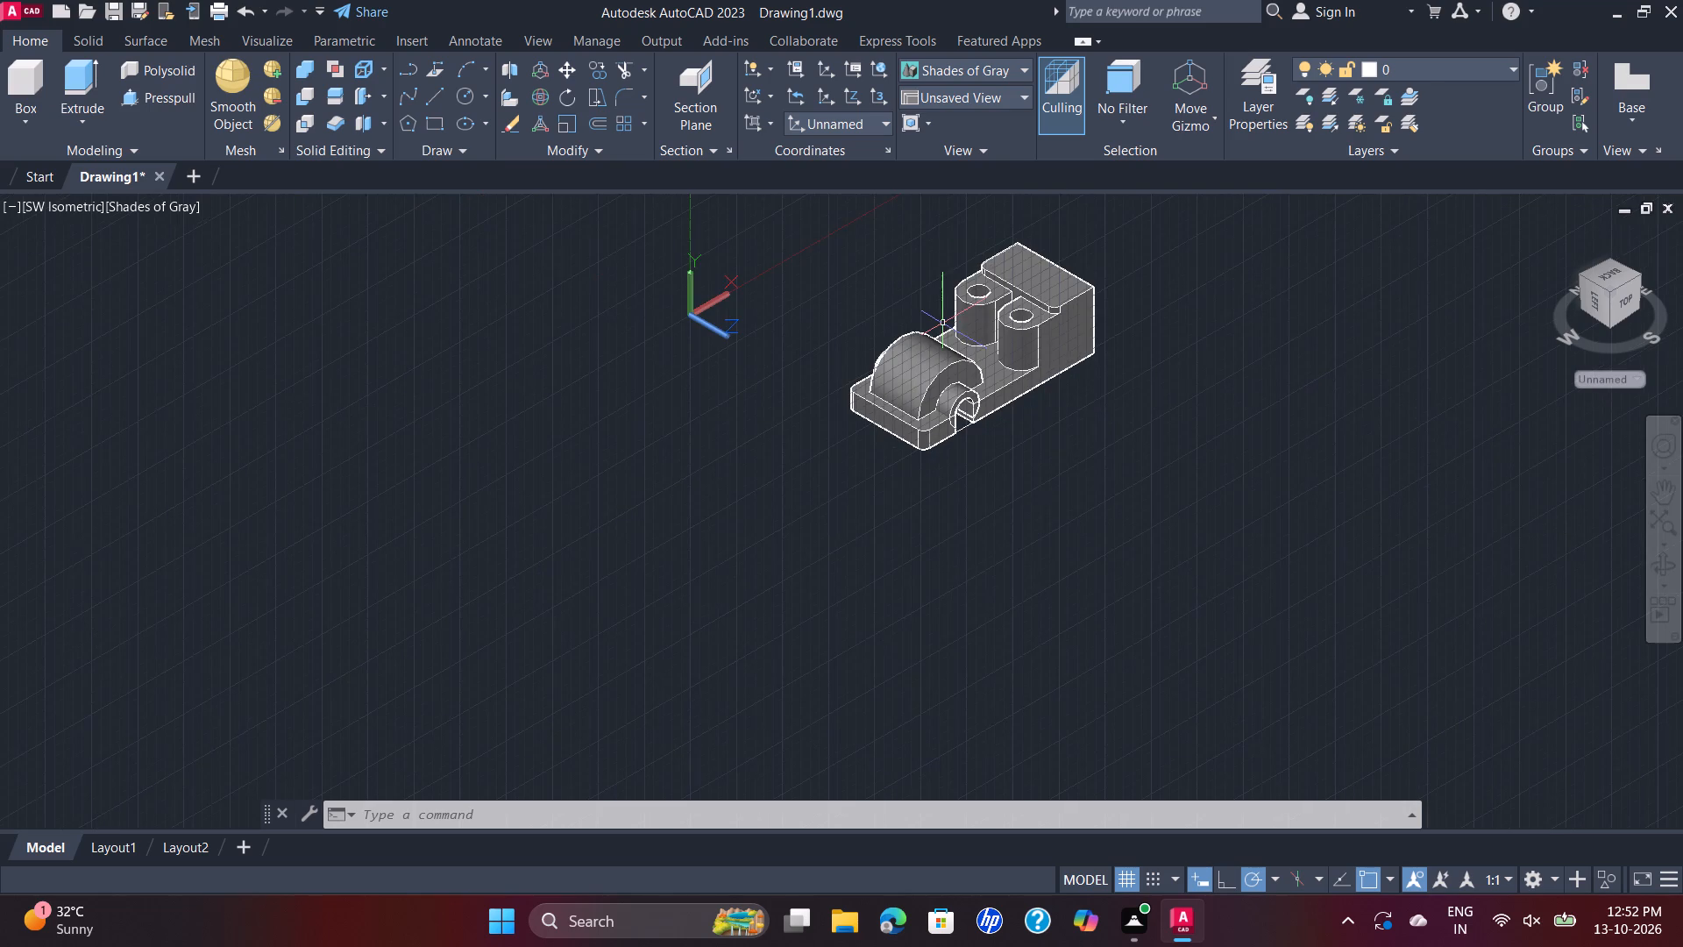
# Move the bracket solids, including the front sleeve, to an empty area clear of the leftover base outline.
pyautogui.click(863, 219)
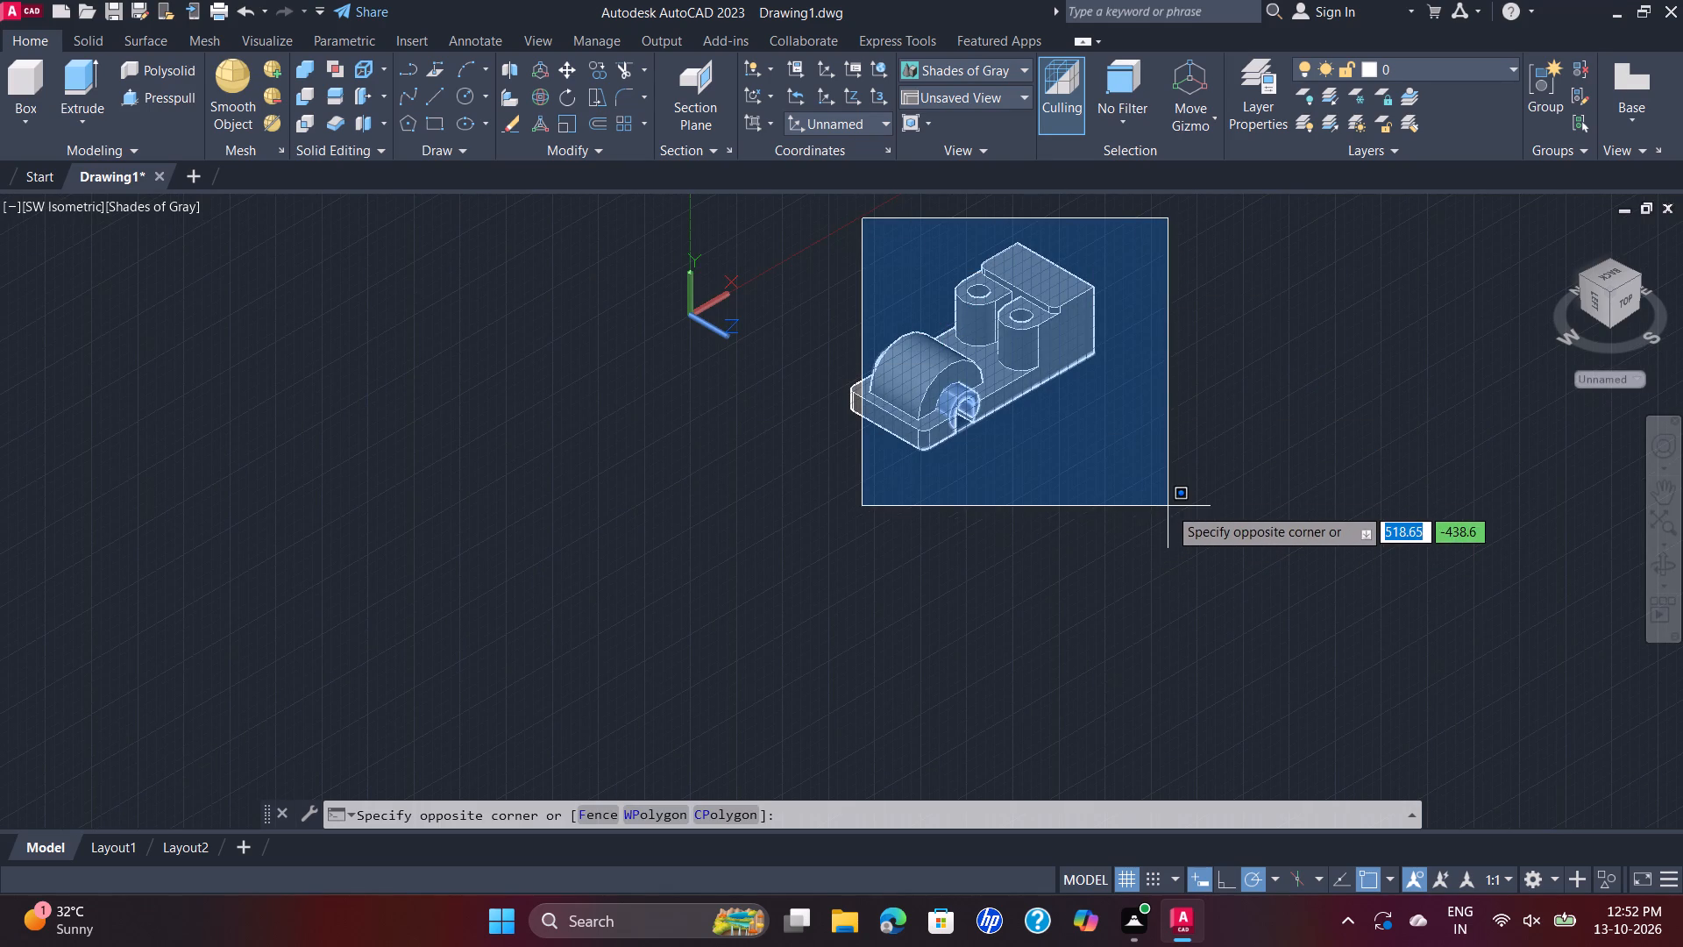
pyautogui.click(1133, 445)
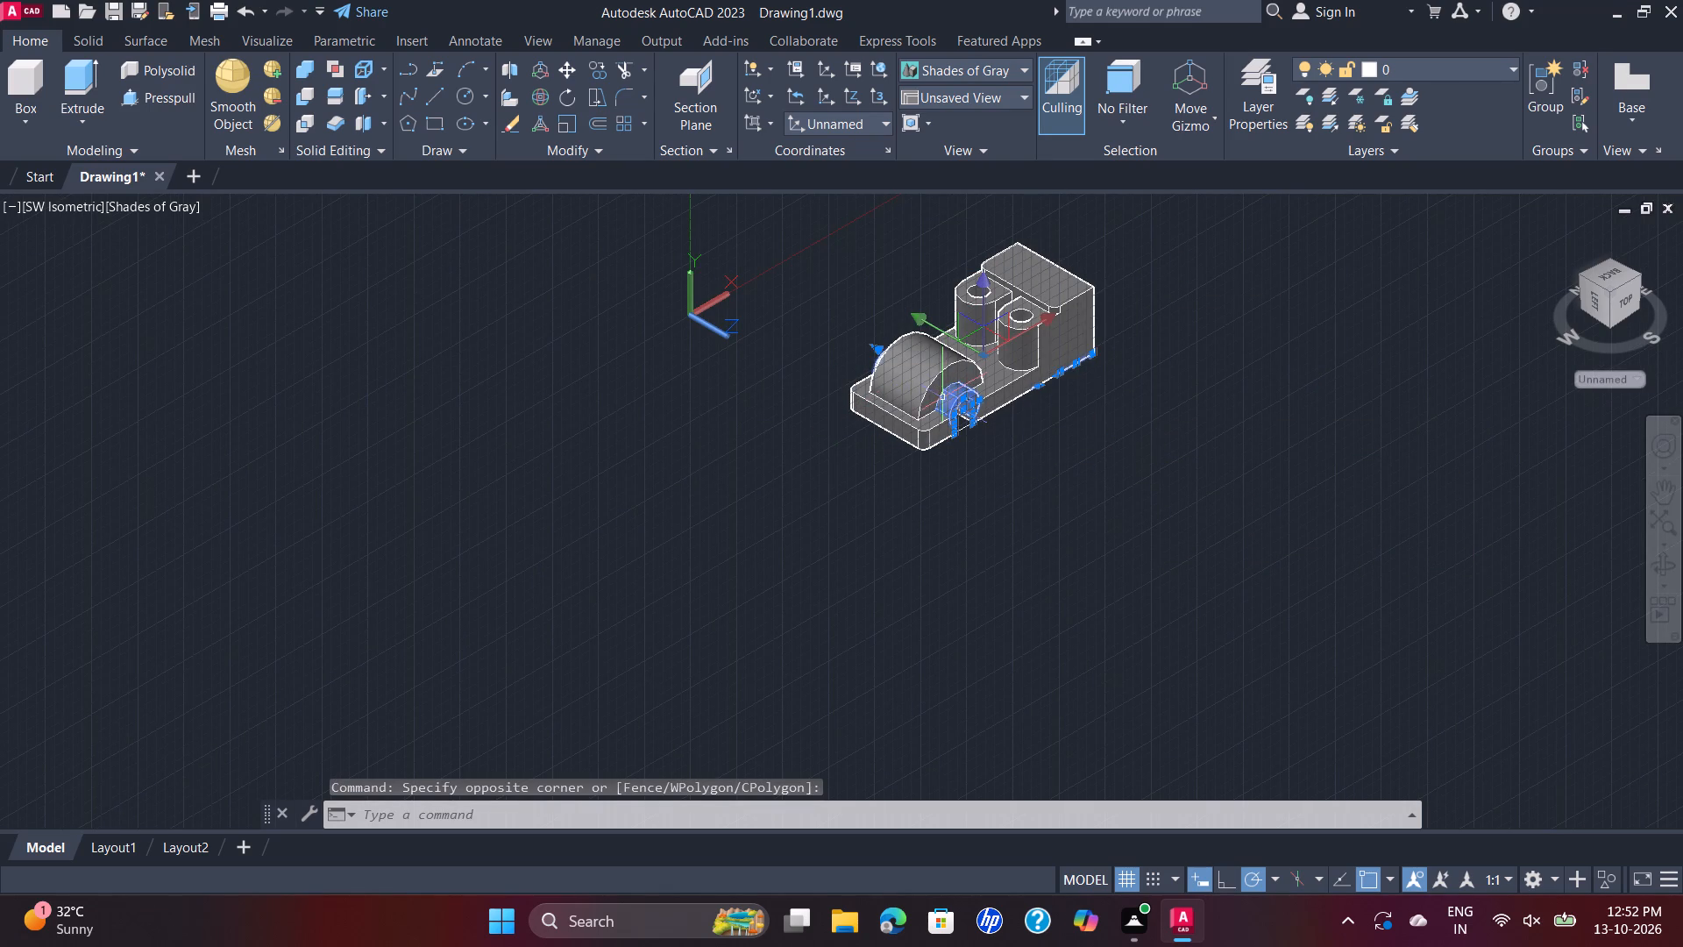
pyautogui.click(927, 404)
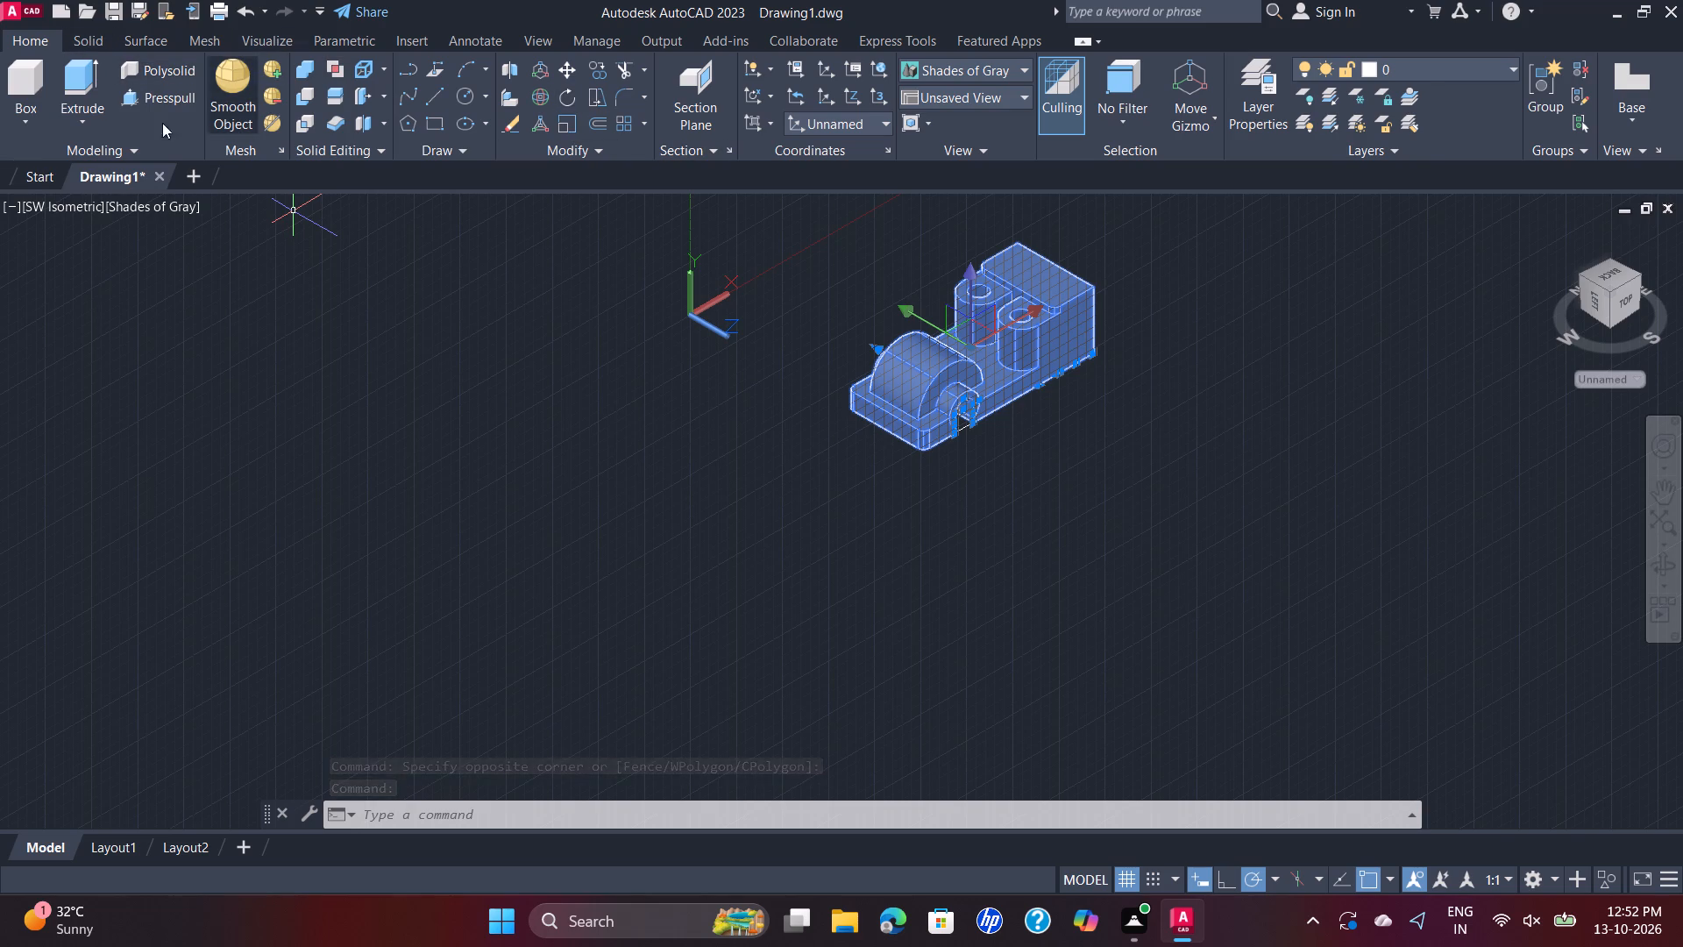
pyautogui.click(577, 74)
pyautogui.click(1007, 323)
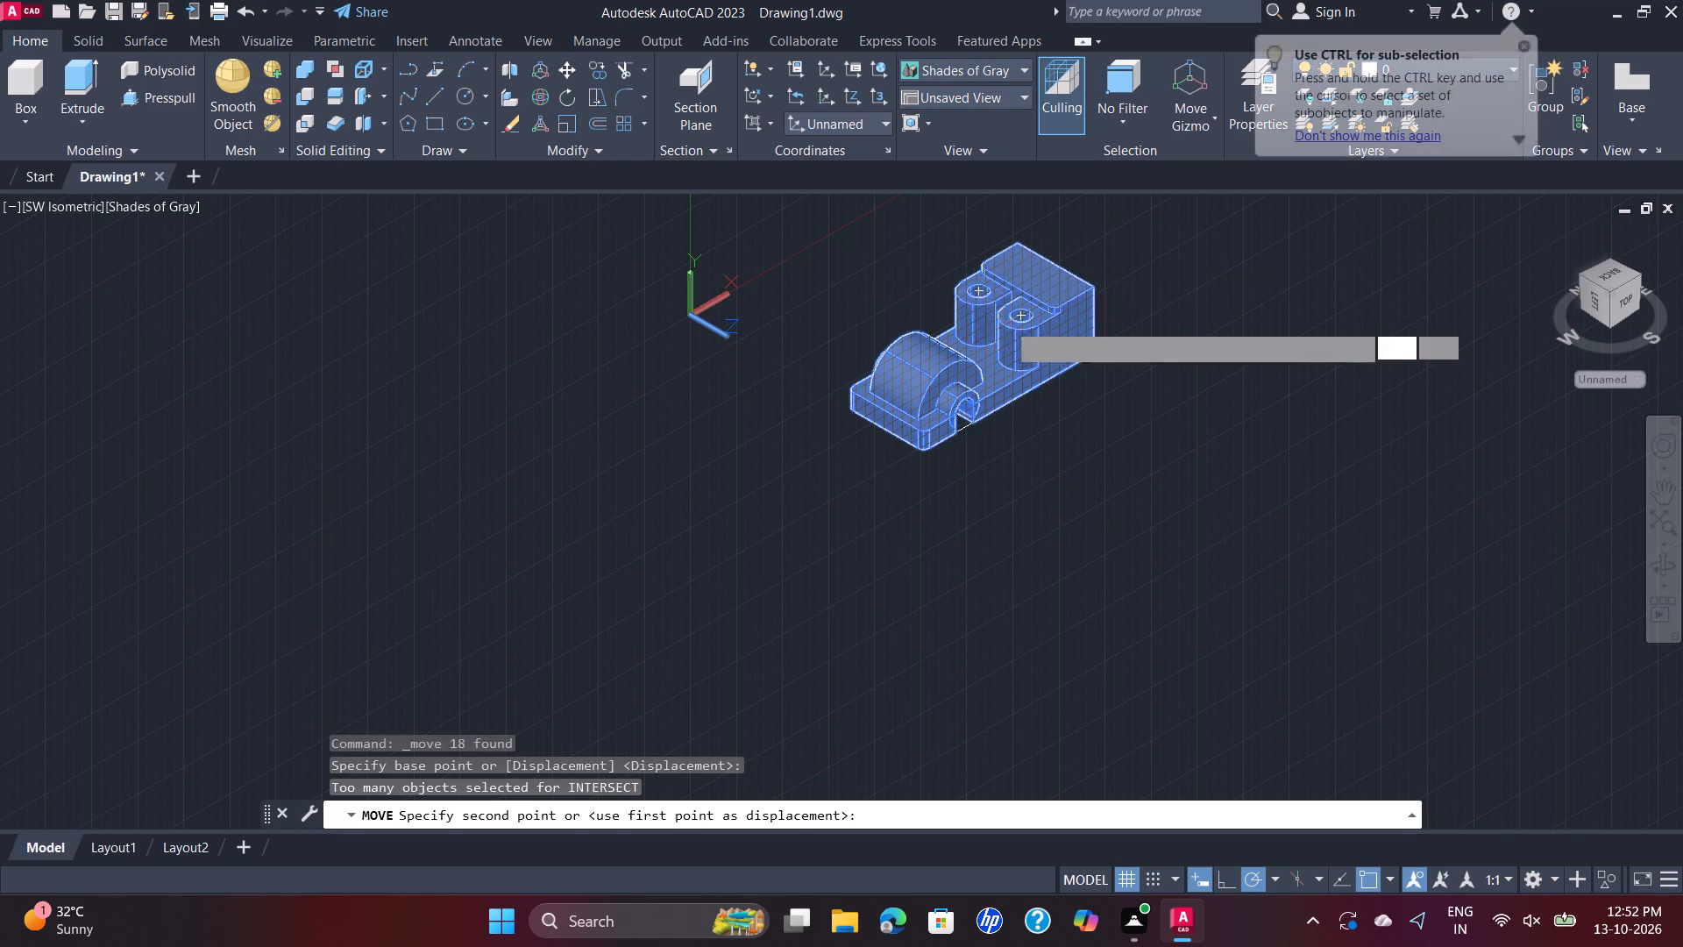
pyautogui.click(1389, 301)
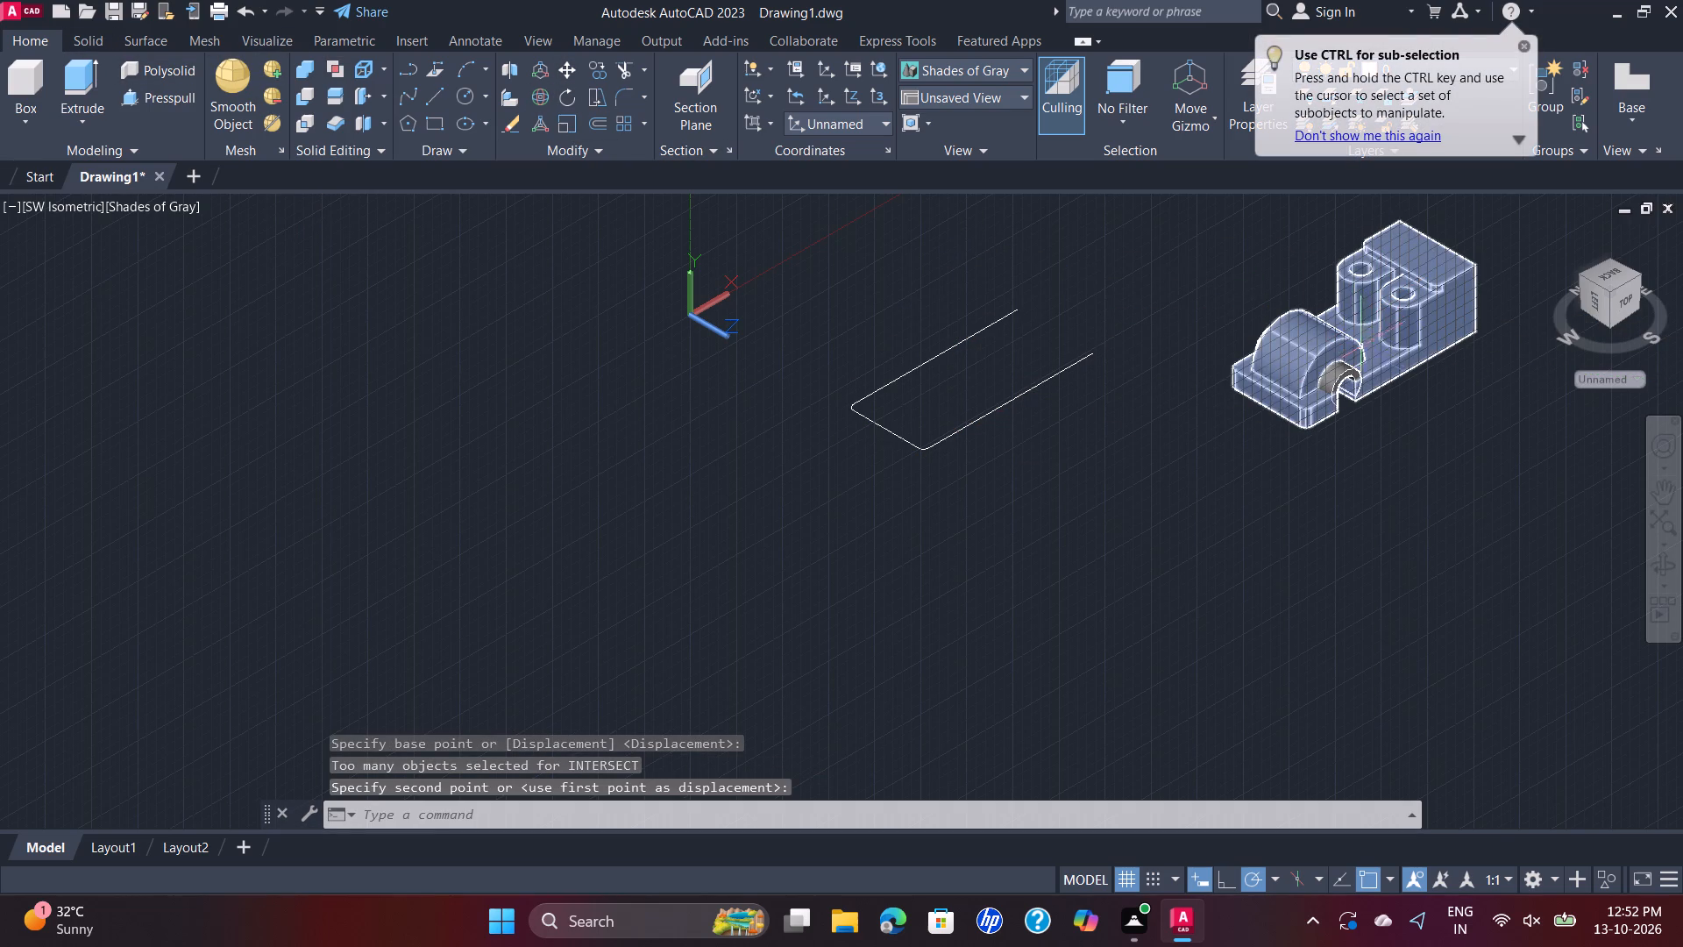
# Erase the leftover base outline lines and corner arcs that remain at the bracket's original location.
pyautogui.click(813, 295)
pyautogui.click(1136, 530)
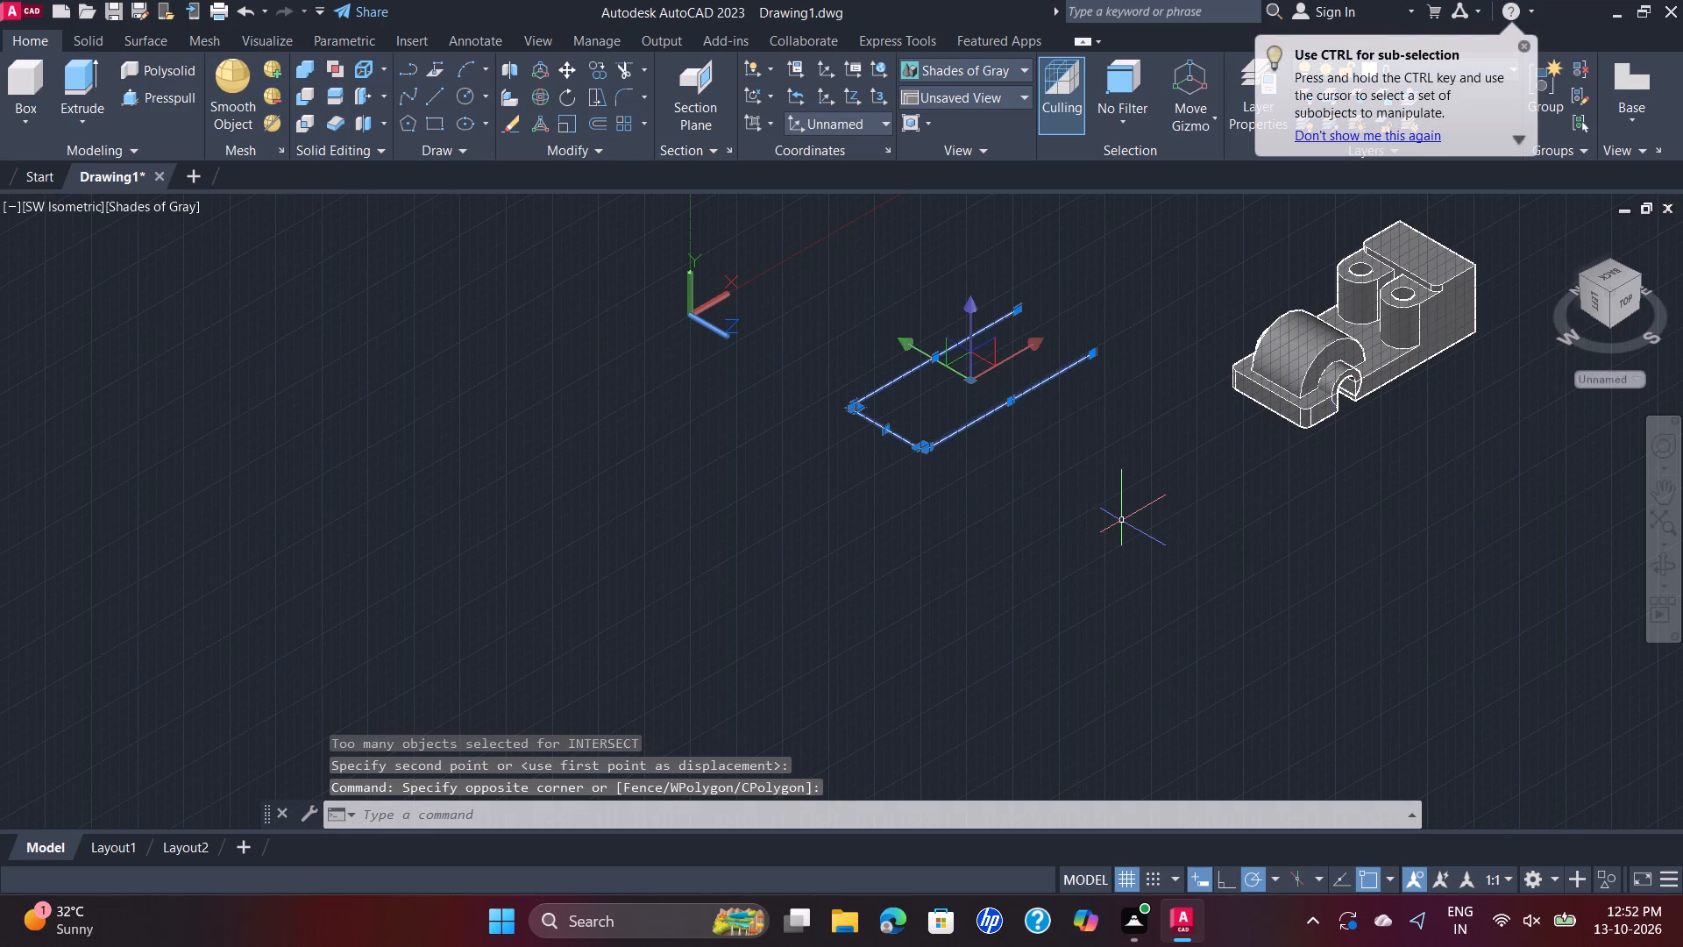
pyautogui.press('Delete')
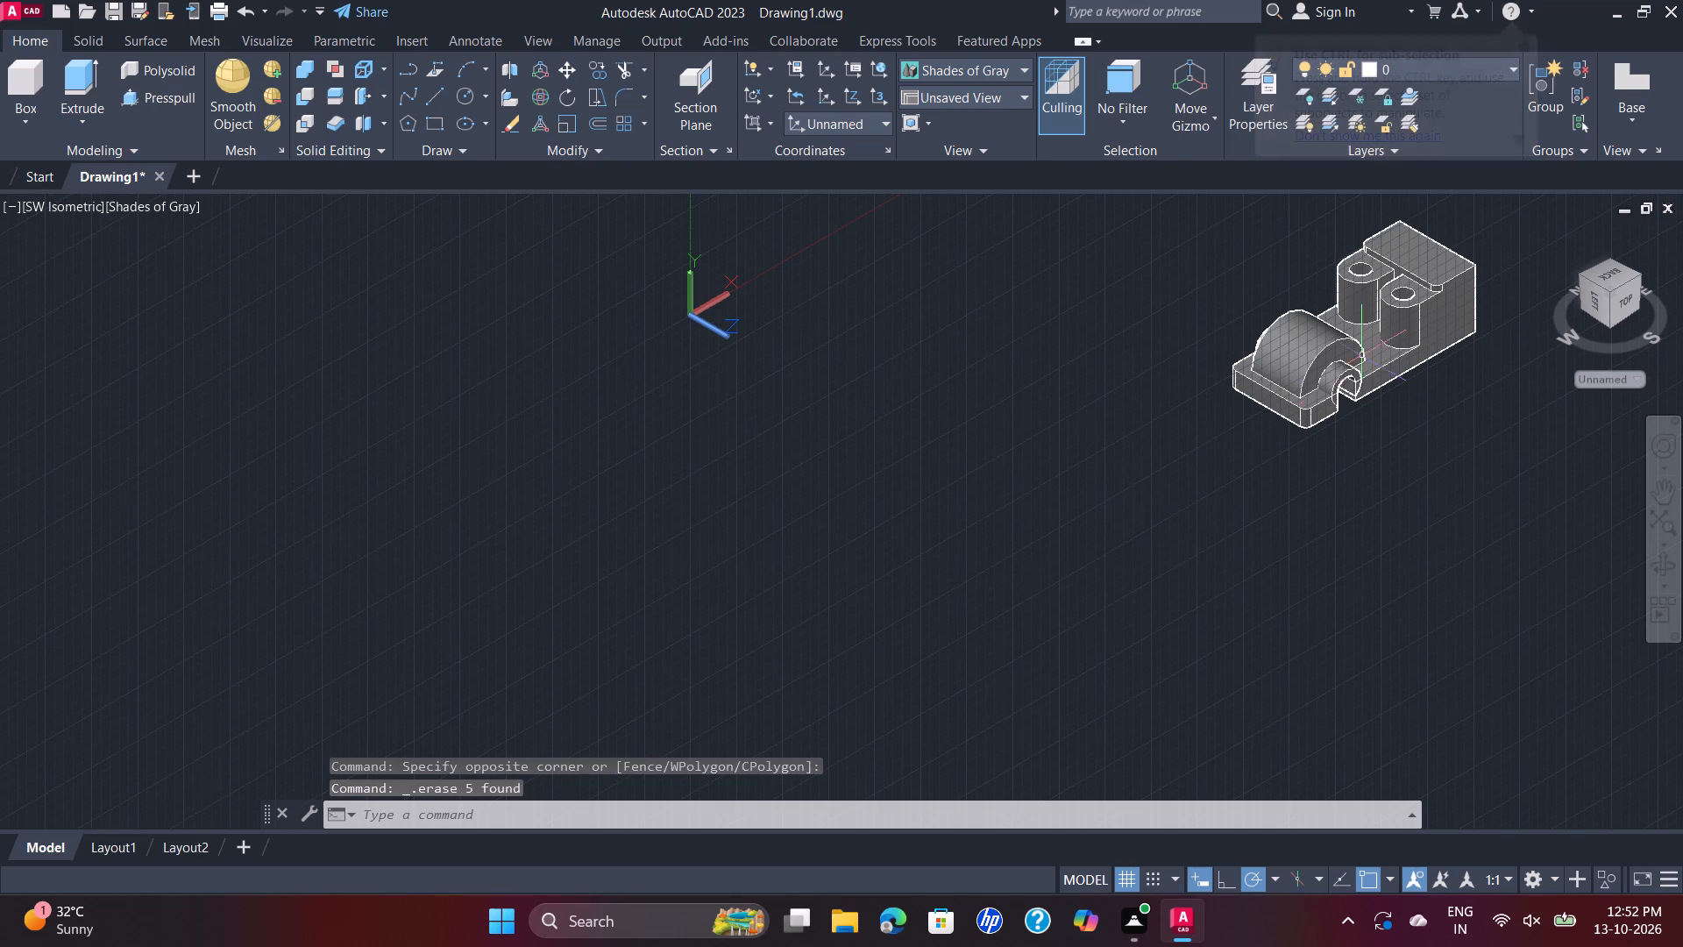
# Set the visual style of the model view to Shaded.
pyautogui.scroll(1, 1549, 302)
pyautogui.scroll(1, 1407, 367)
pyautogui.scroll(2, 1312, 431)
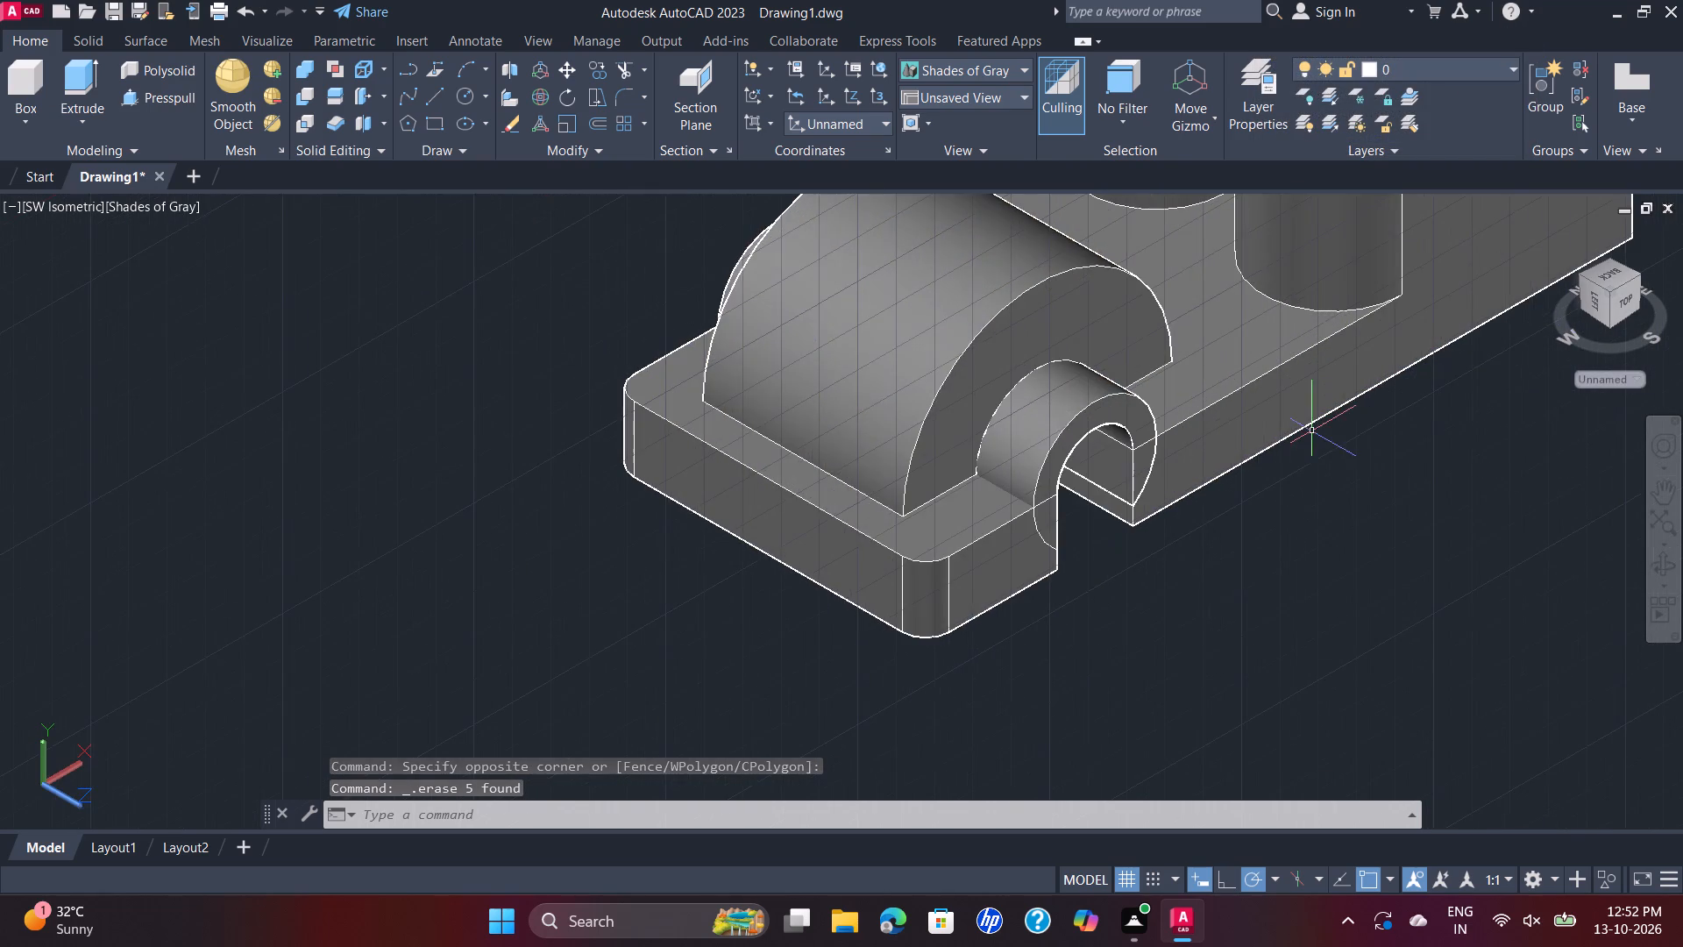
pyautogui.scroll(1, 1263, 451)
pyautogui.scroll(1, 1133, 485)
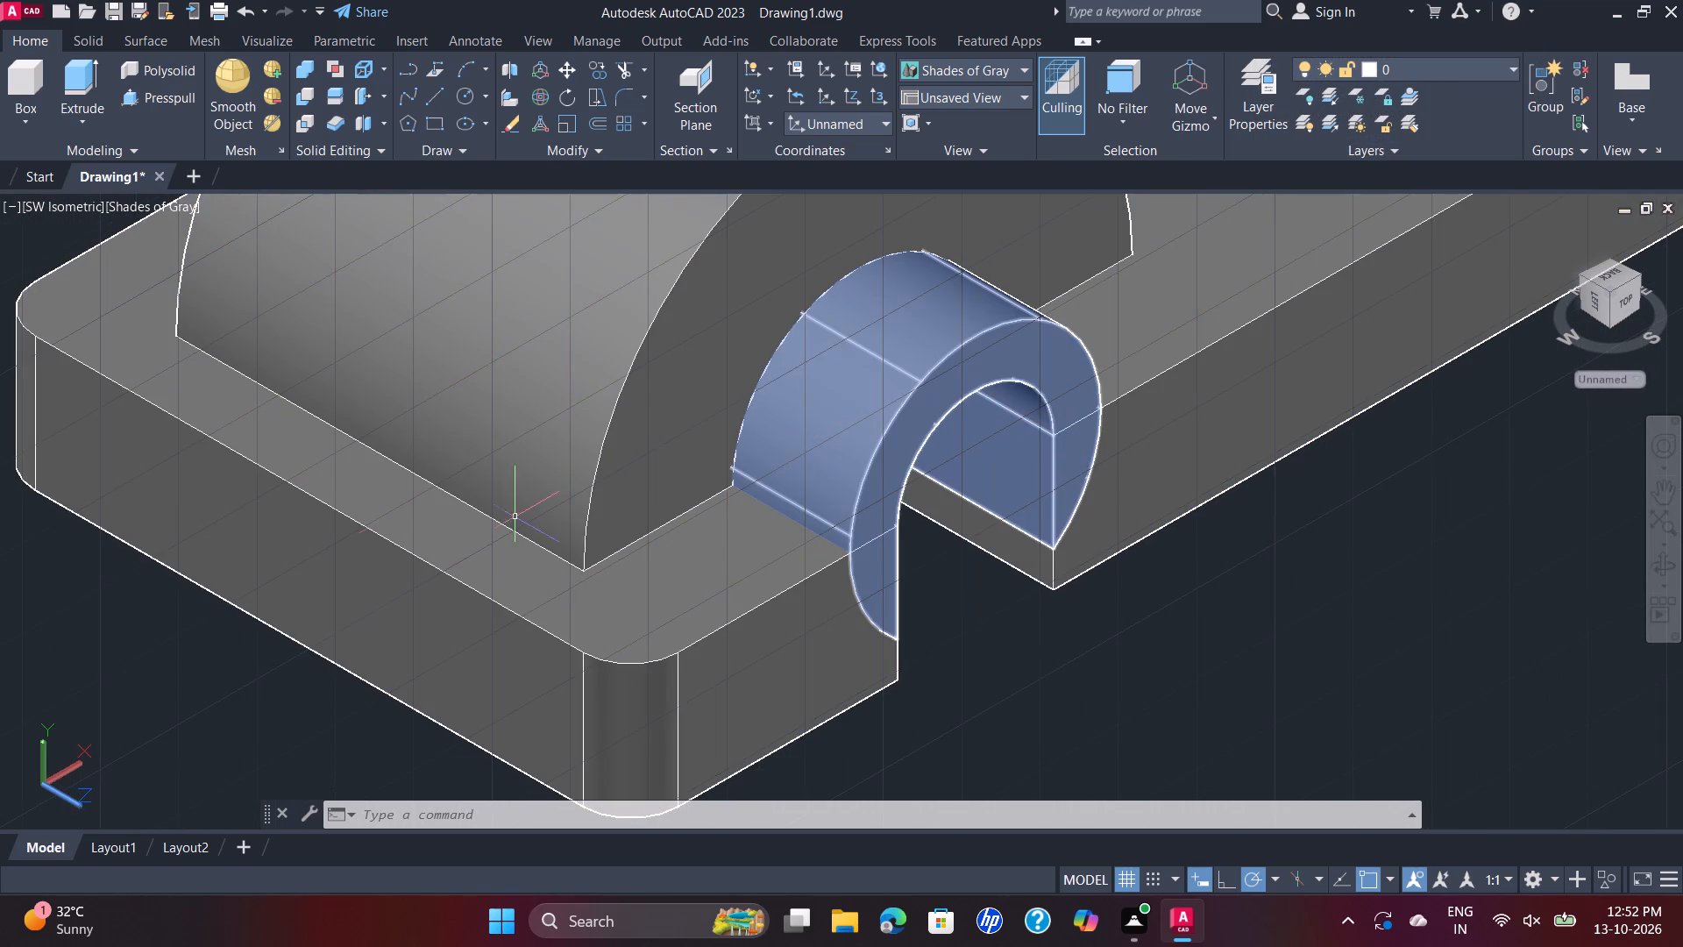
pyautogui.scroll(-1, 189, 576)
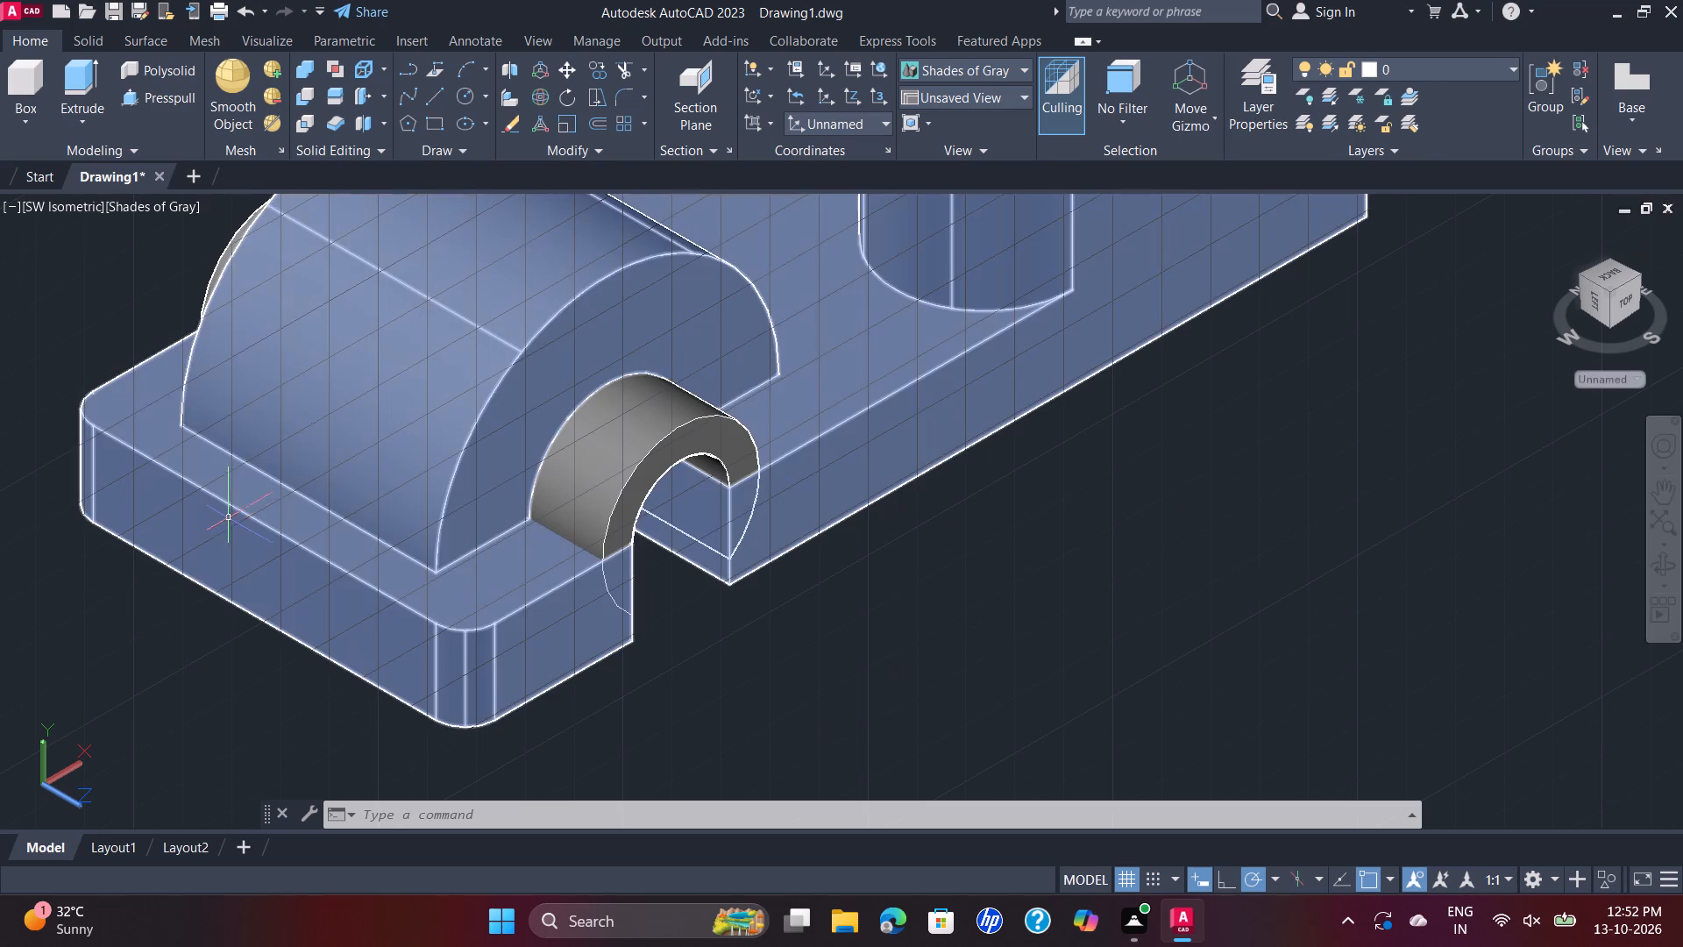
pyautogui.click(137, 210)
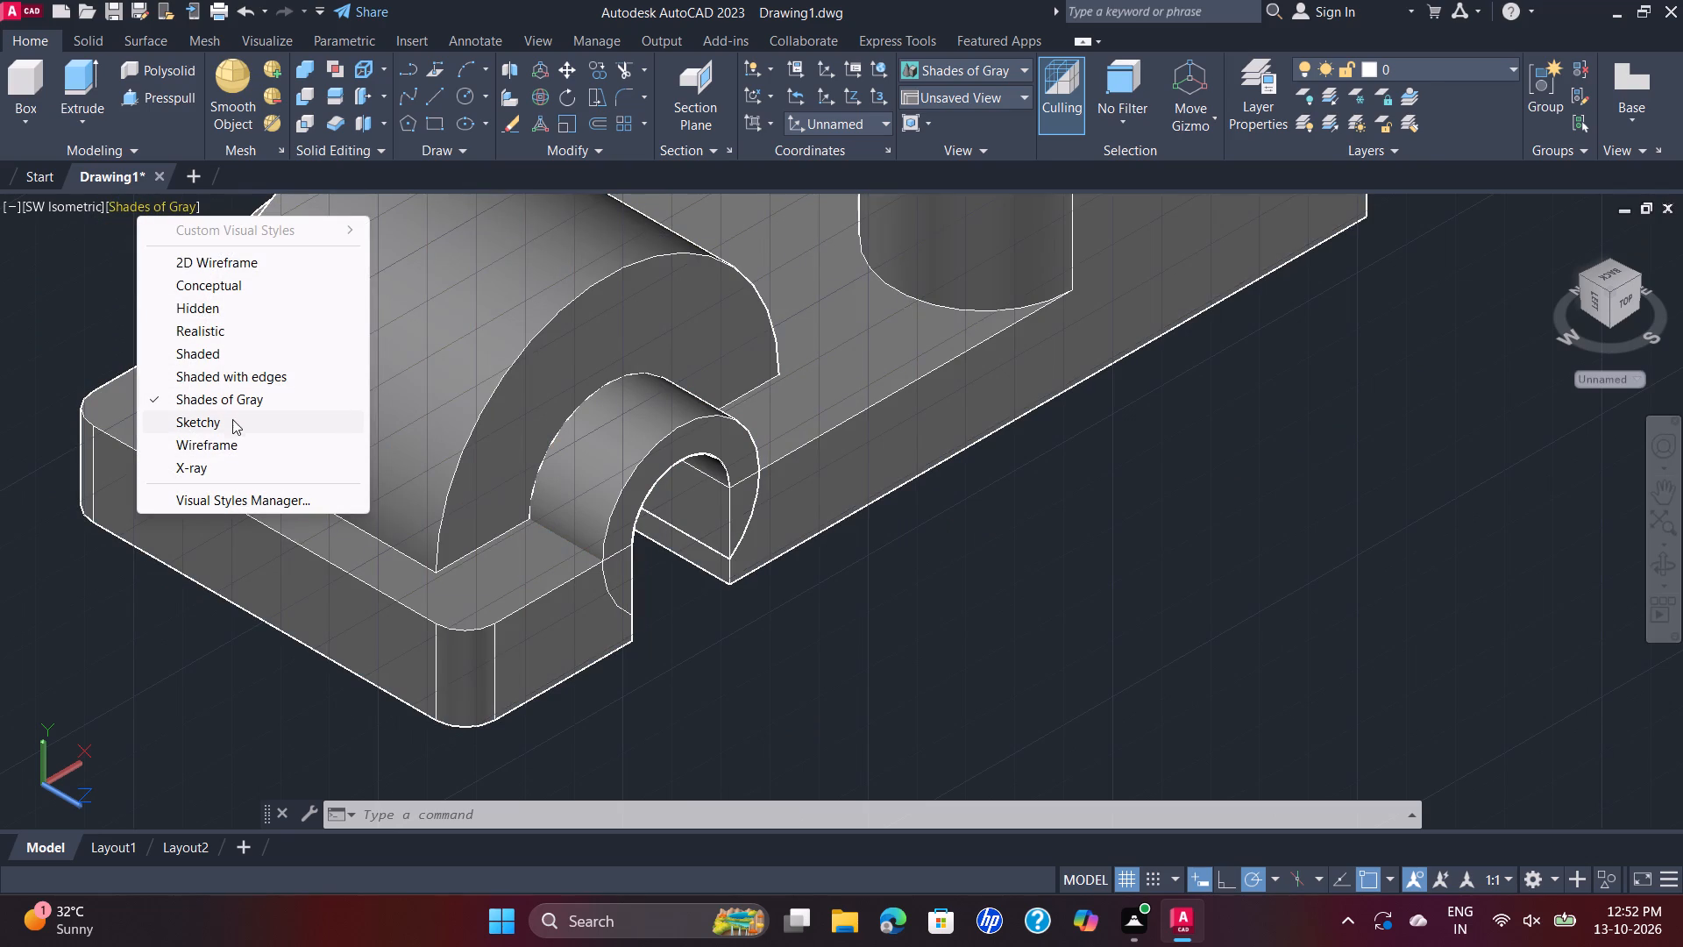
pyautogui.click(274, 354)
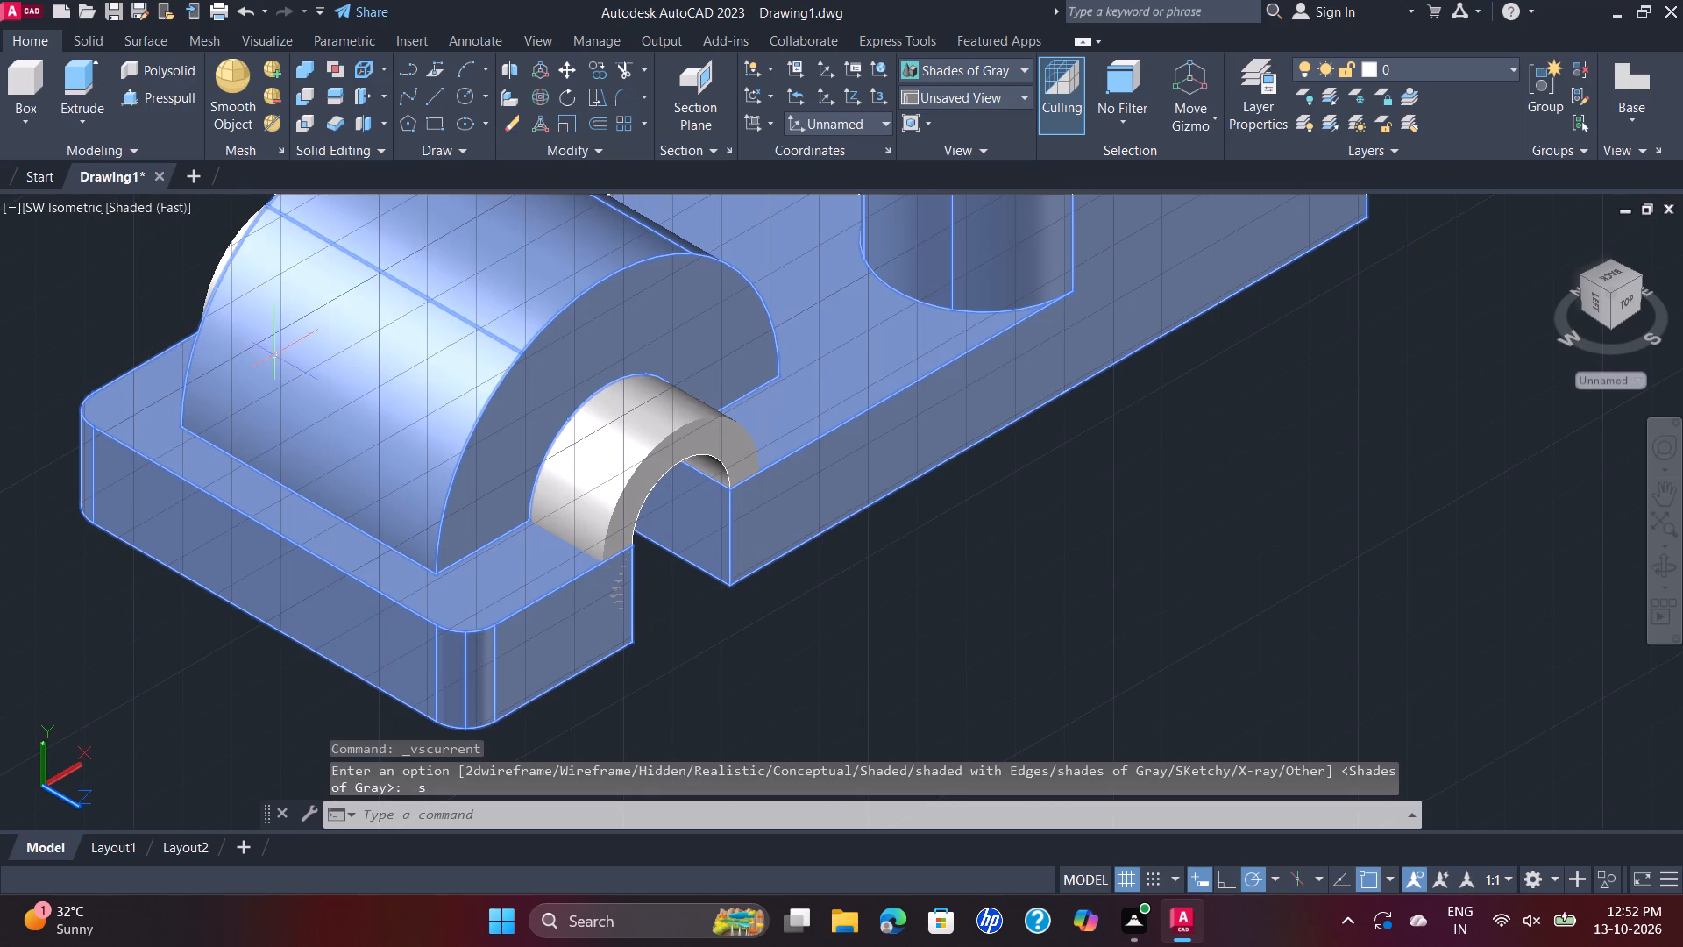
# Union the arched front sleeve with the main bracket body into a single solid.
pyautogui.scroll(-1, 613, 374)
pyautogui.scroll(1, 612, 374)
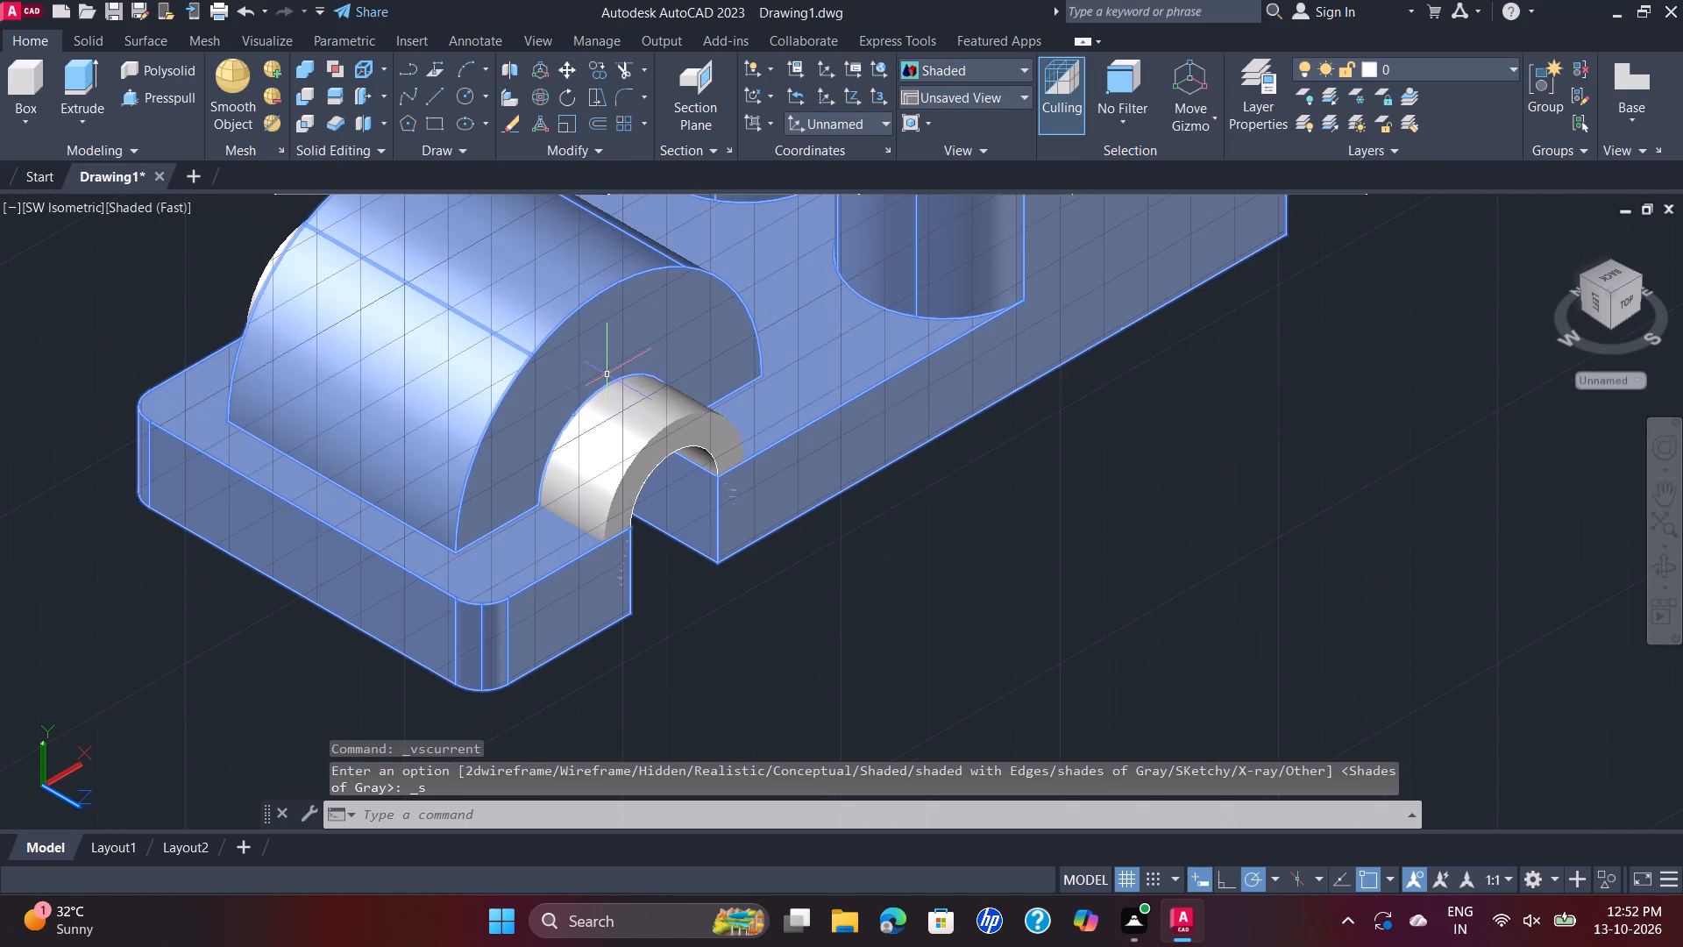
pyautogui.scroll(-1, 606, 374)
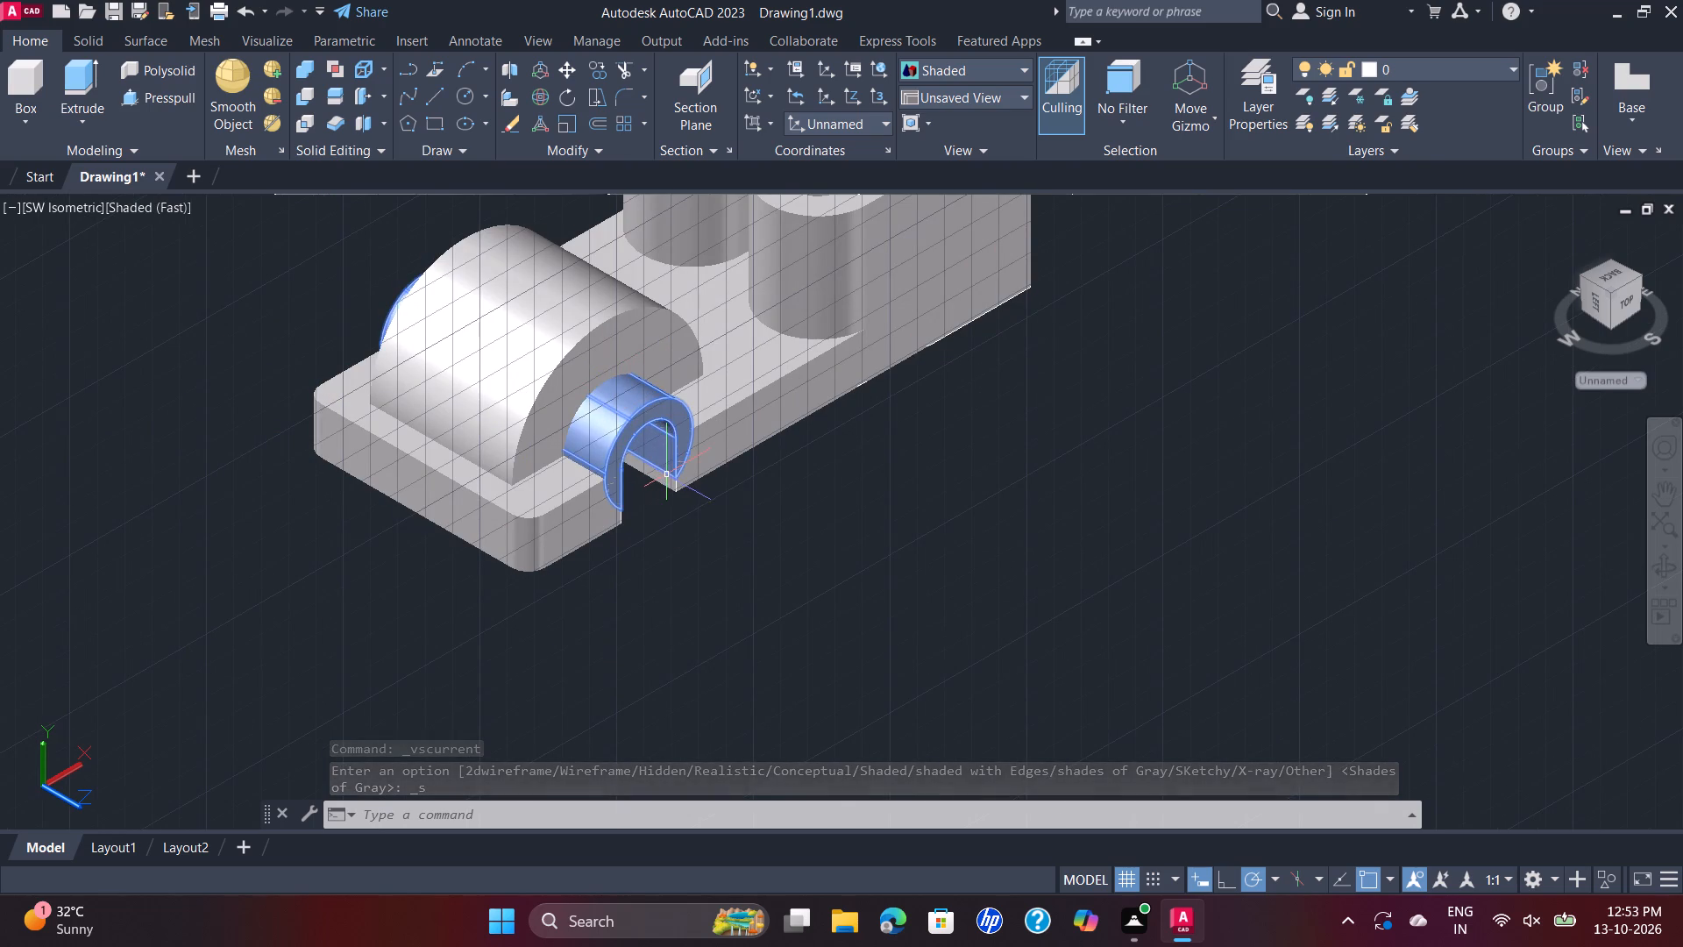
pyautogui.click(675, 478)
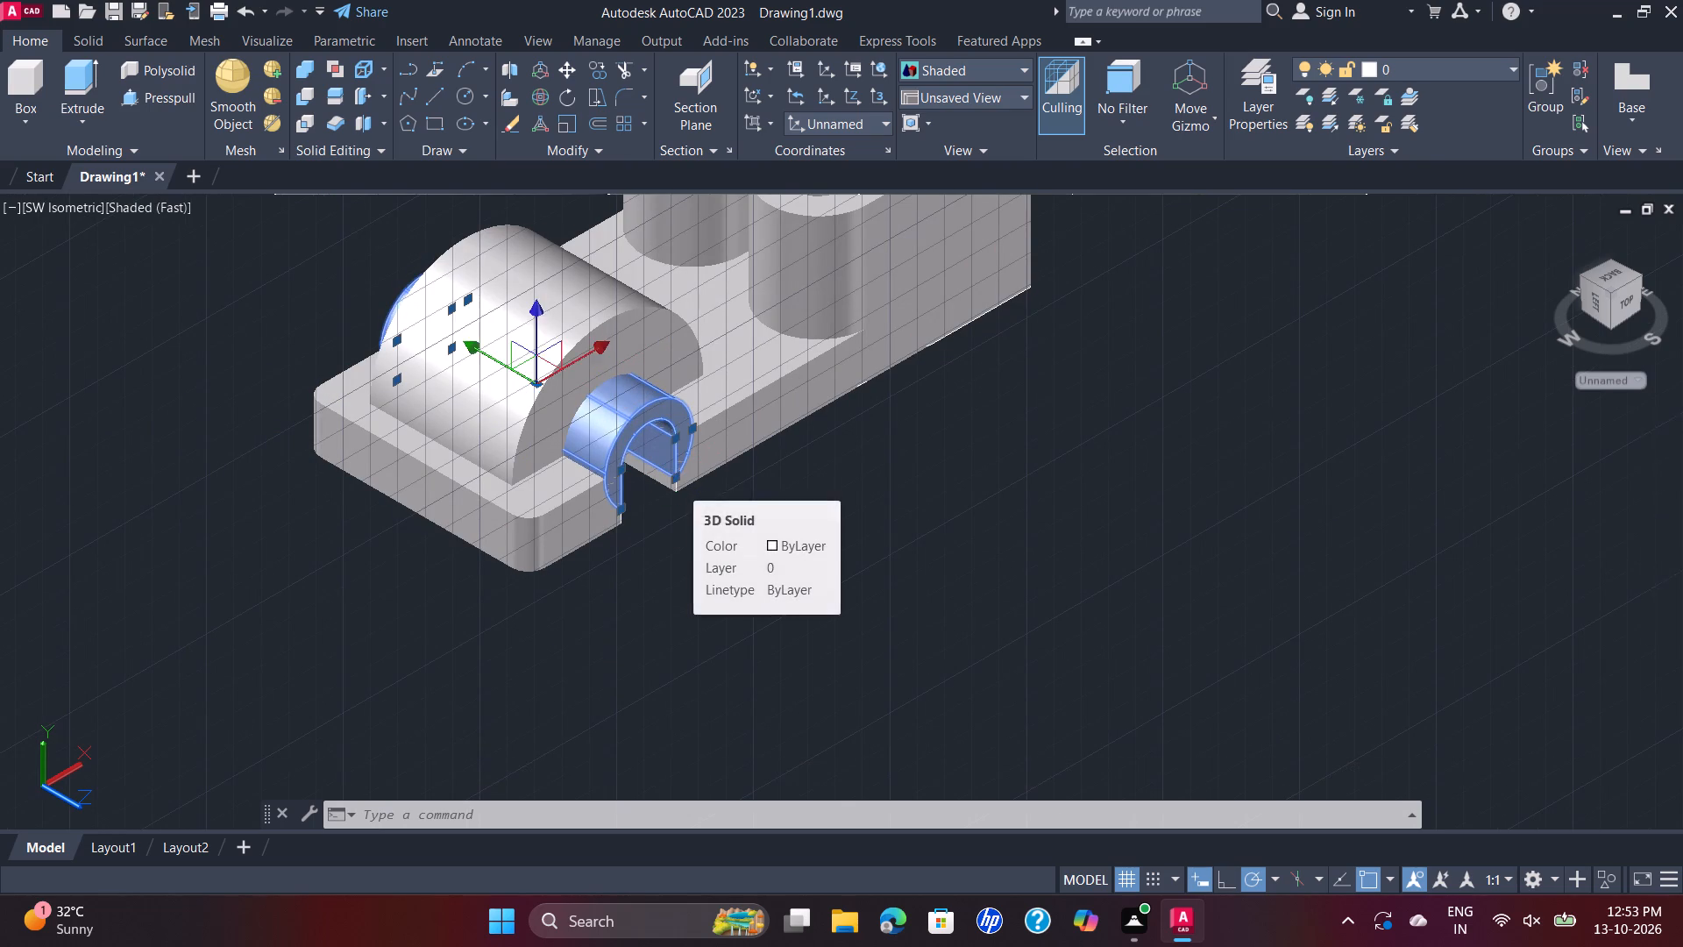
pyautogui.click(306, 73)
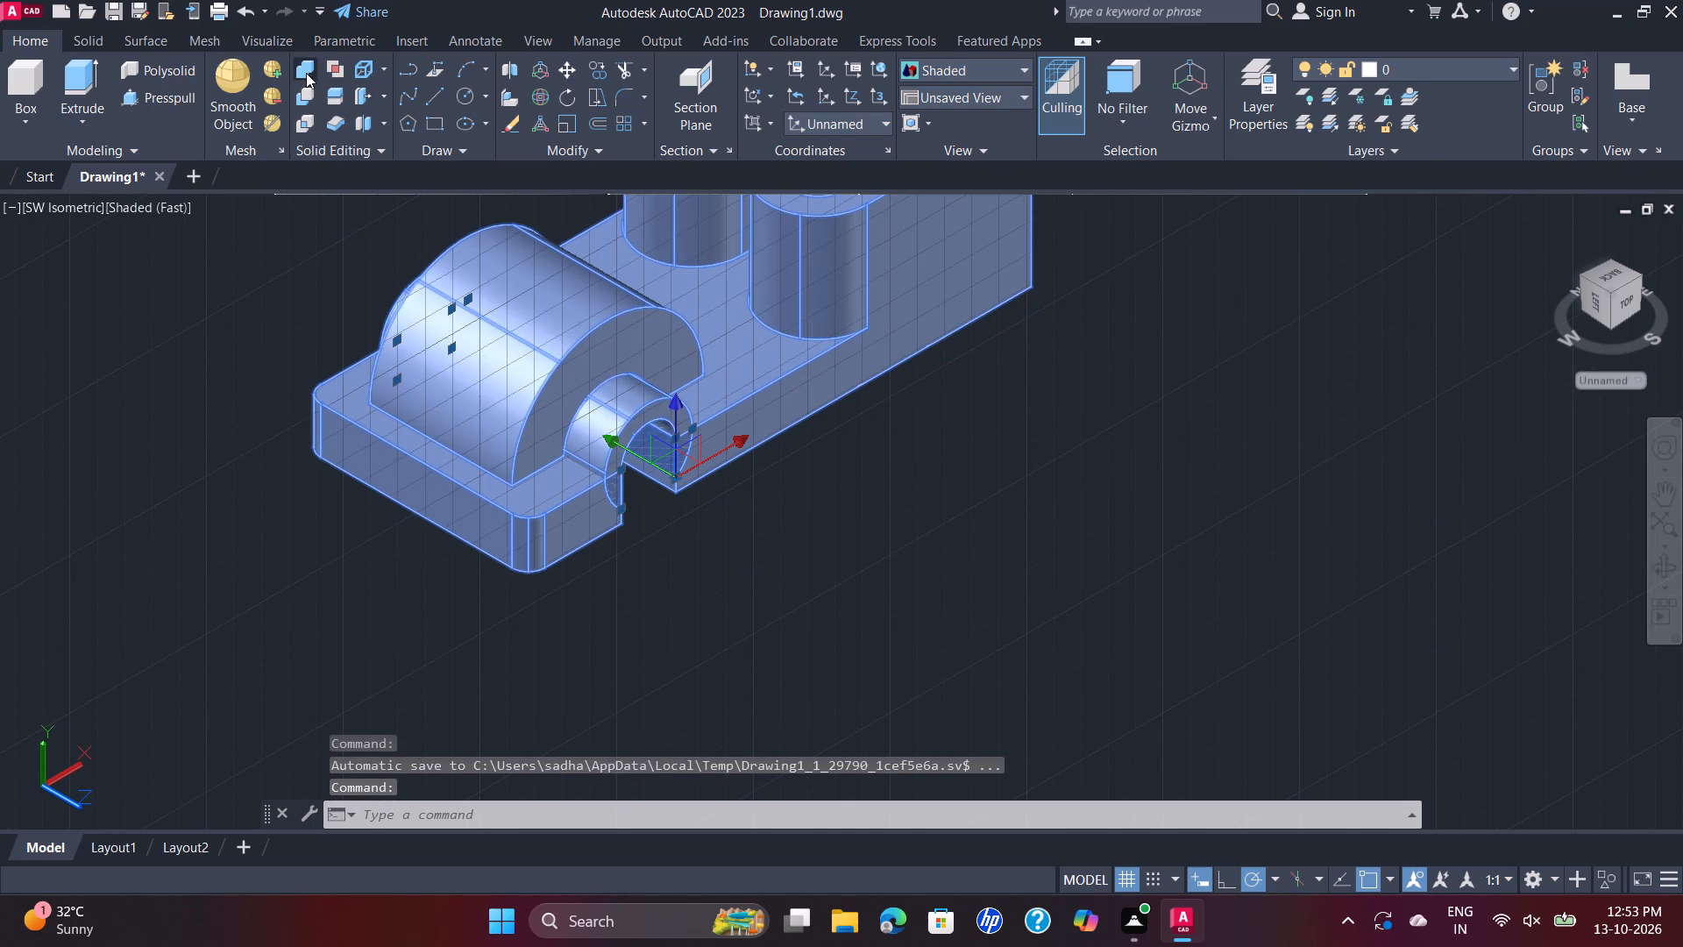
pyautogui.click(726, 390)
pyautogui.click(664, 409)
pyautogui.rightClick(1033, 354)
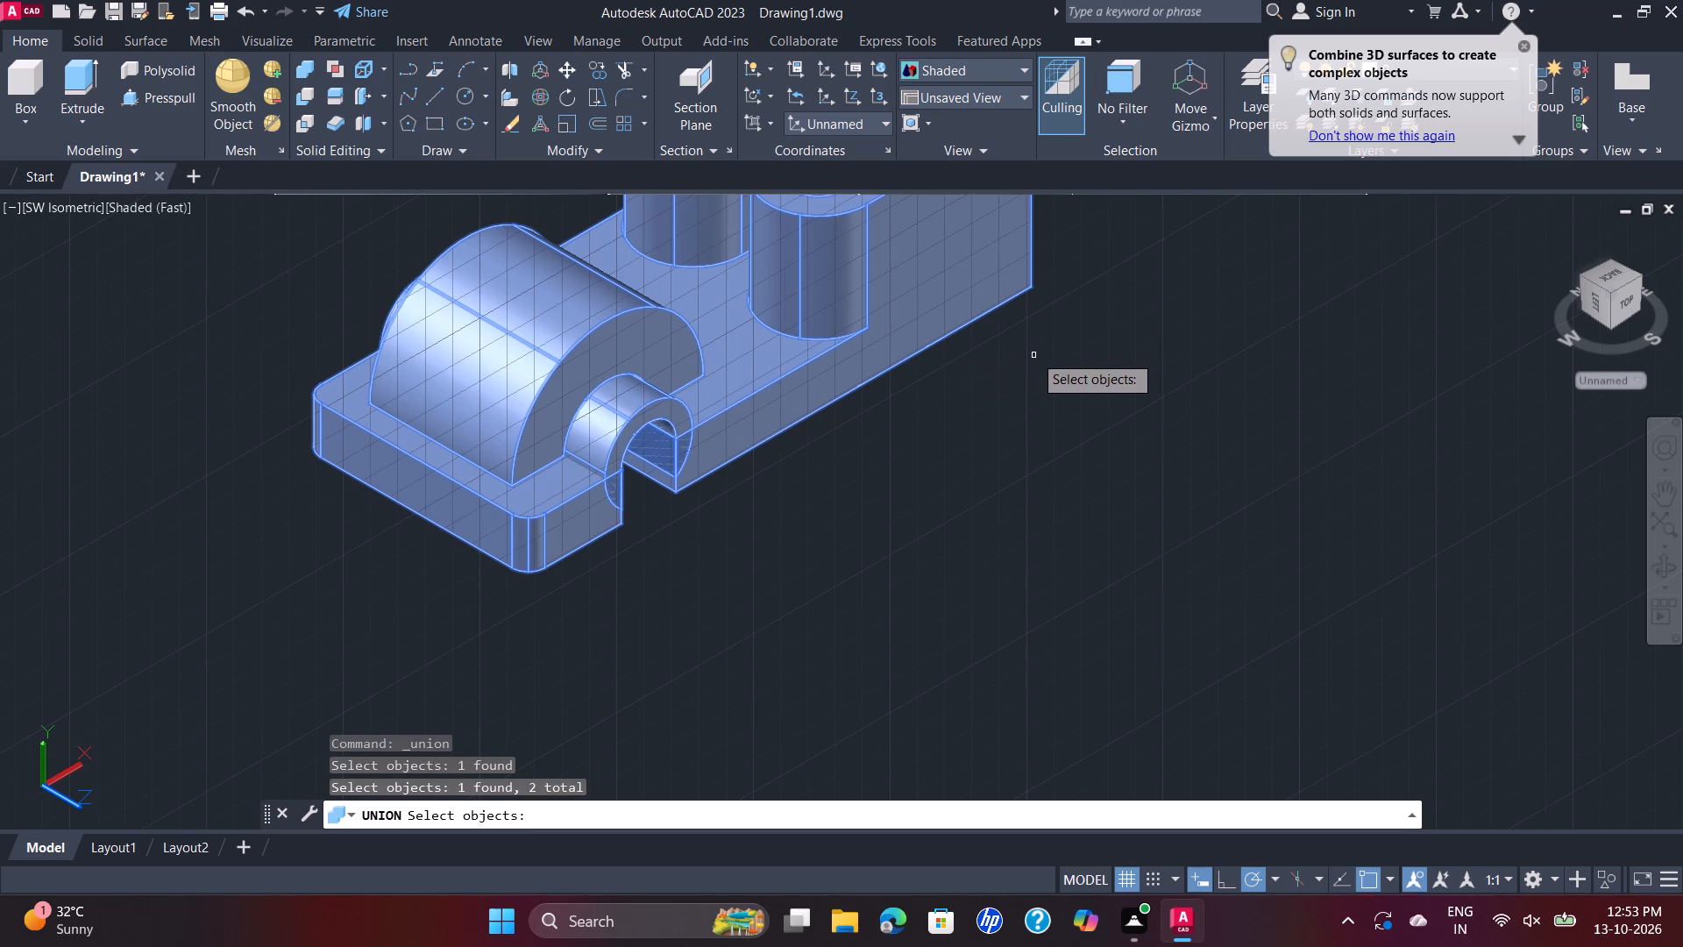
# Examine the united bracket from the front sleeve and half-round boss to the twin holed bosses.
pyautogui.scroll(-1, 924, 448)
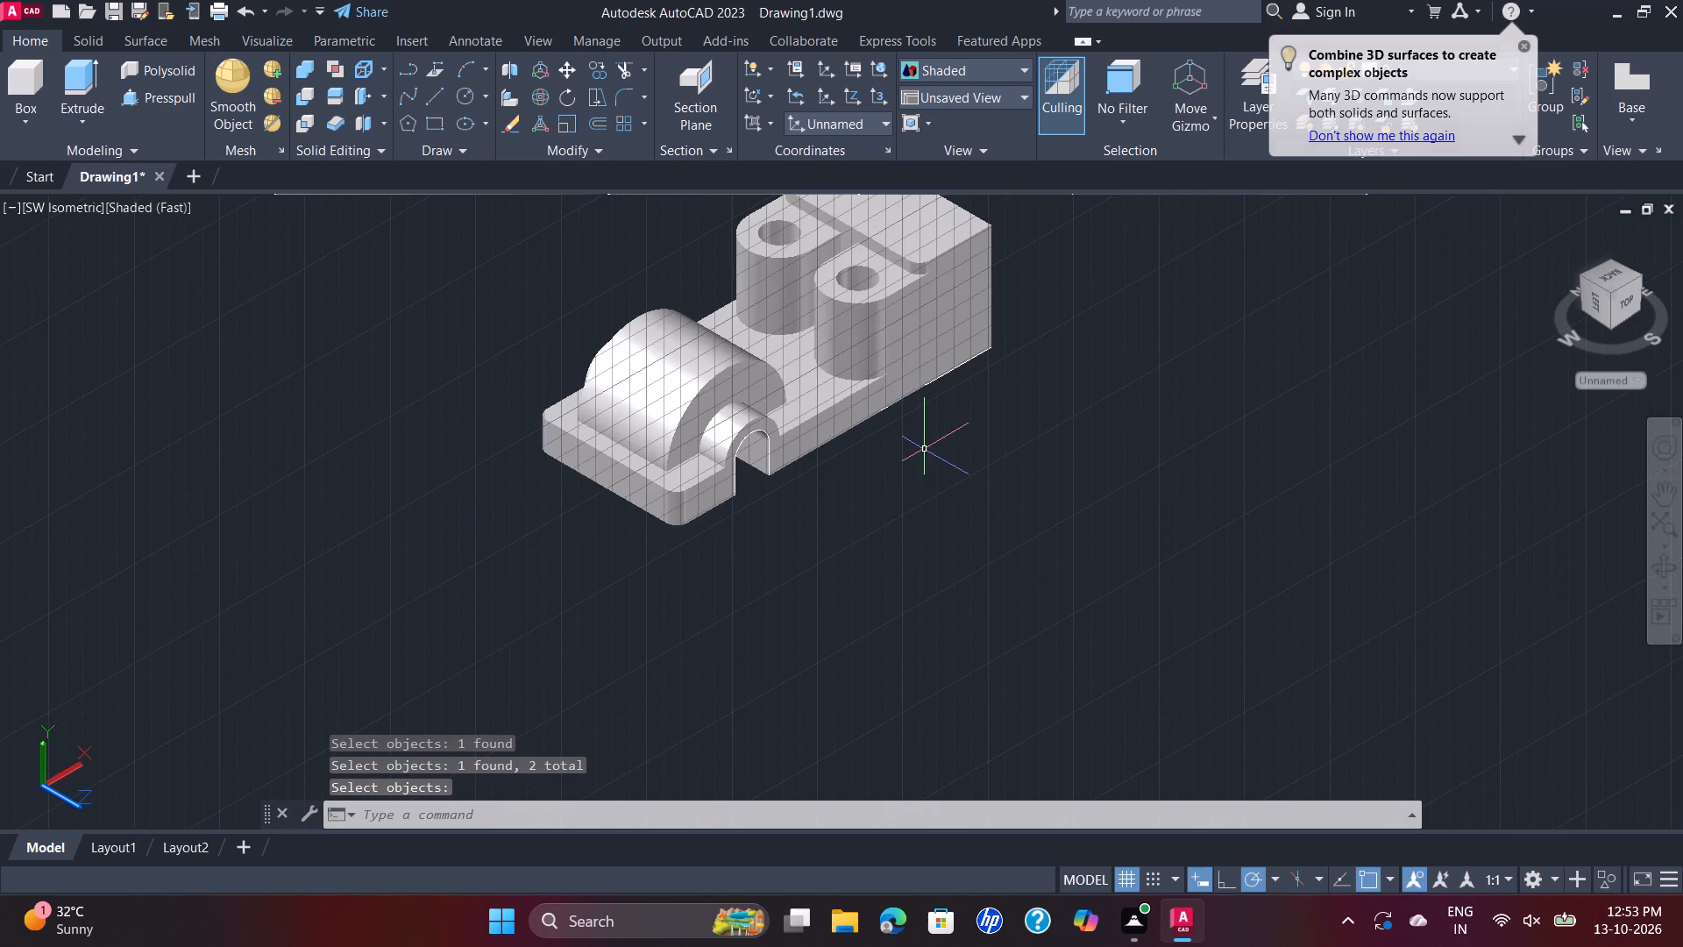
pyautogui.scroll(2, 924, 448)
pyautogui.scroll(1, 885, 378)
pyautogui.scroll(-2, 855, 348)
pyautogui.scroll(-1, 812, 288)
pyautogui.moveTo(812, 288); pyautogui.dragTo(852, 473, button='middle')
pyautogui.scroll(3, 853, 473)
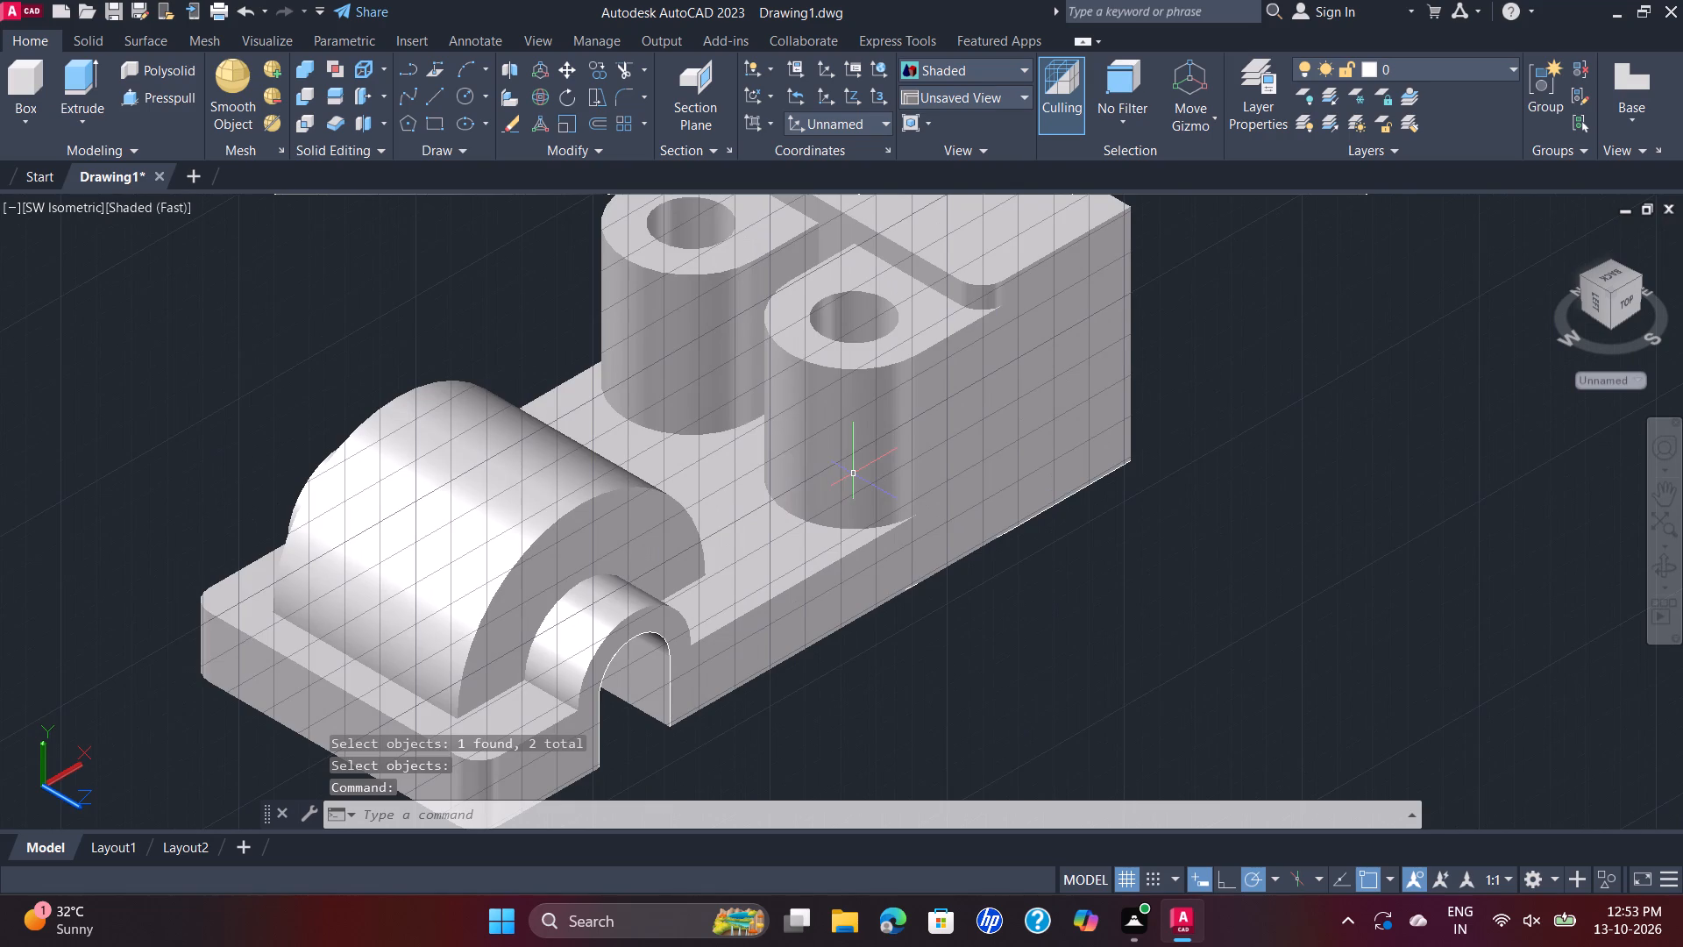
pyautogui.scroll(-1, 853, 473)
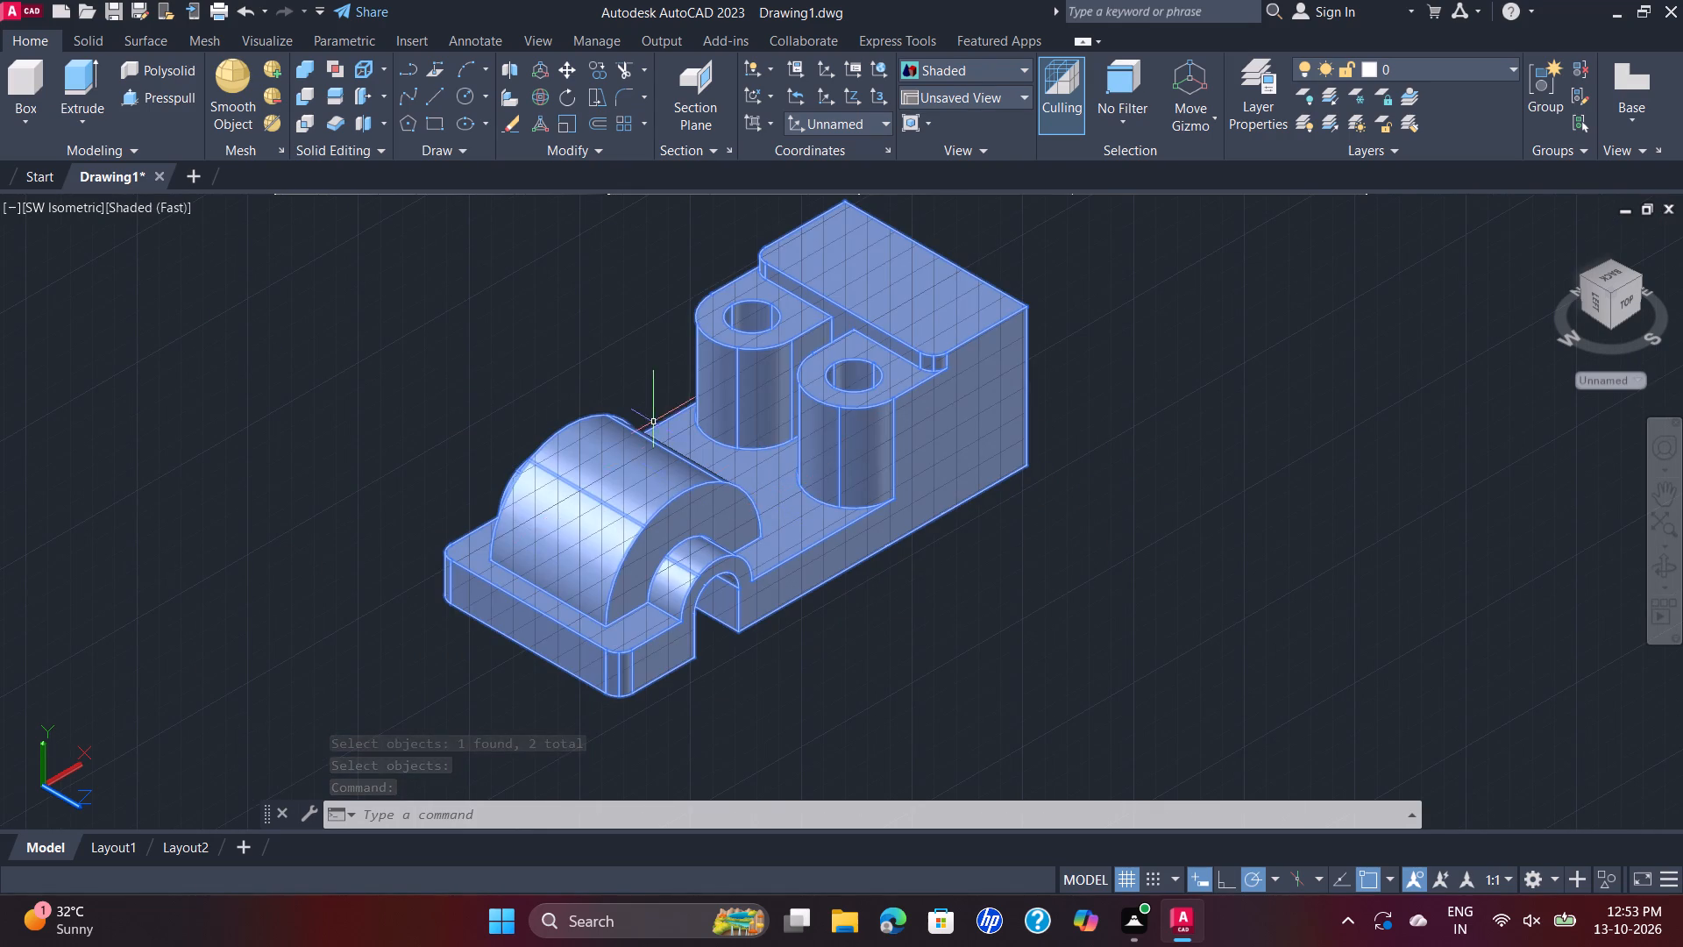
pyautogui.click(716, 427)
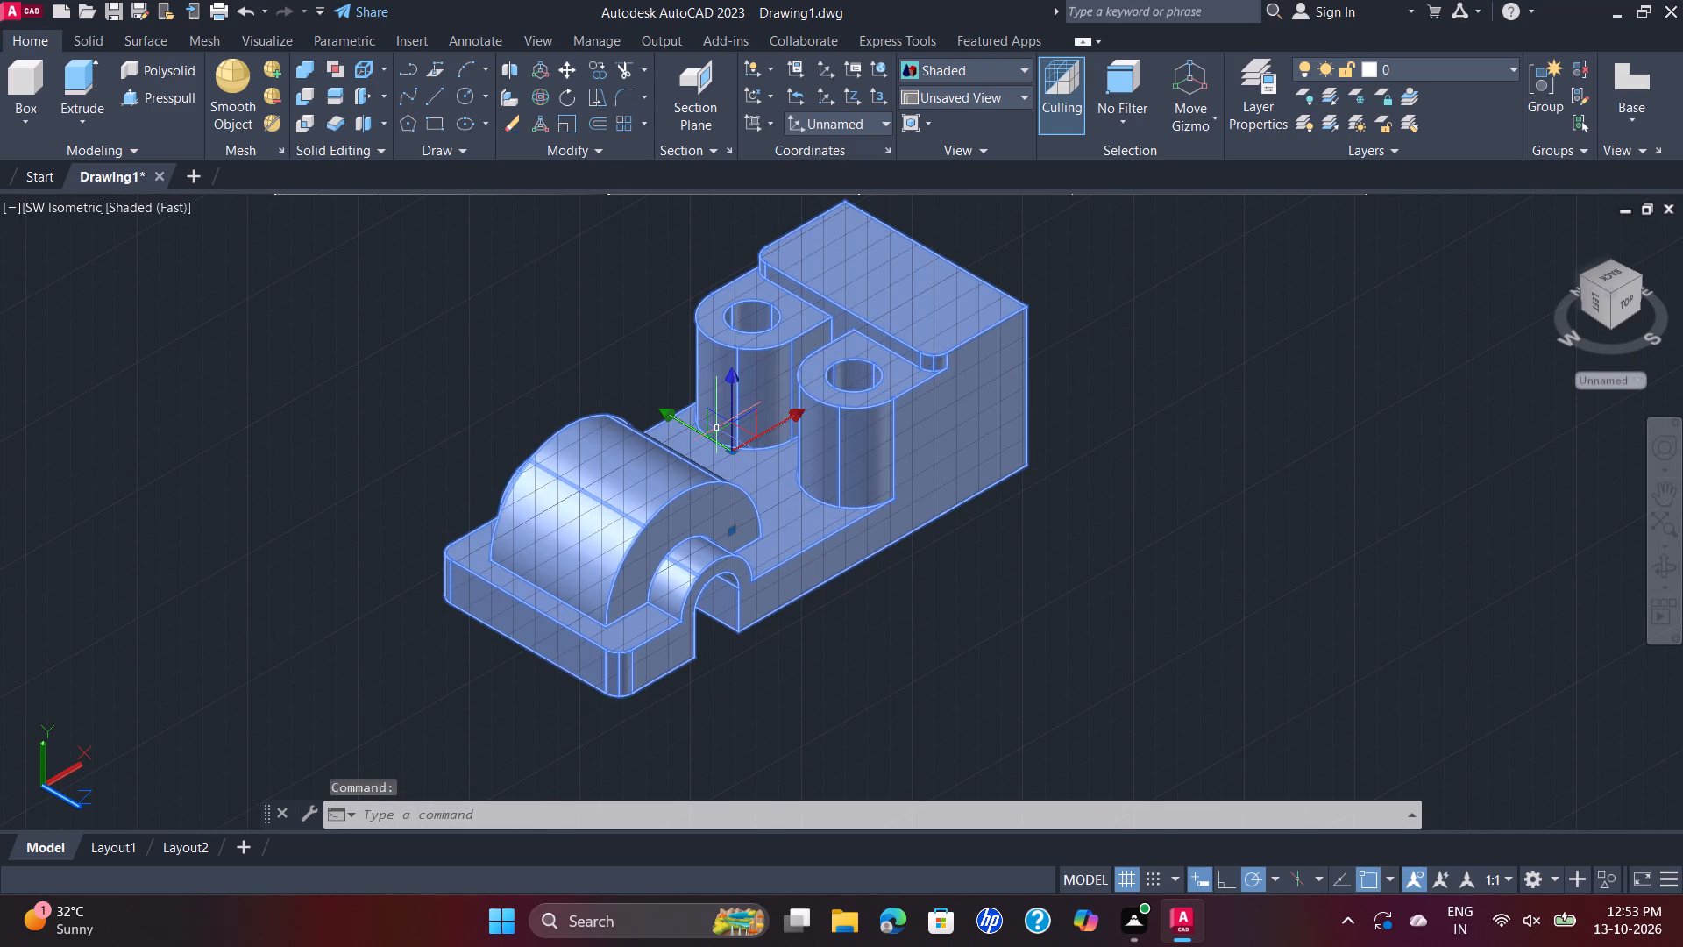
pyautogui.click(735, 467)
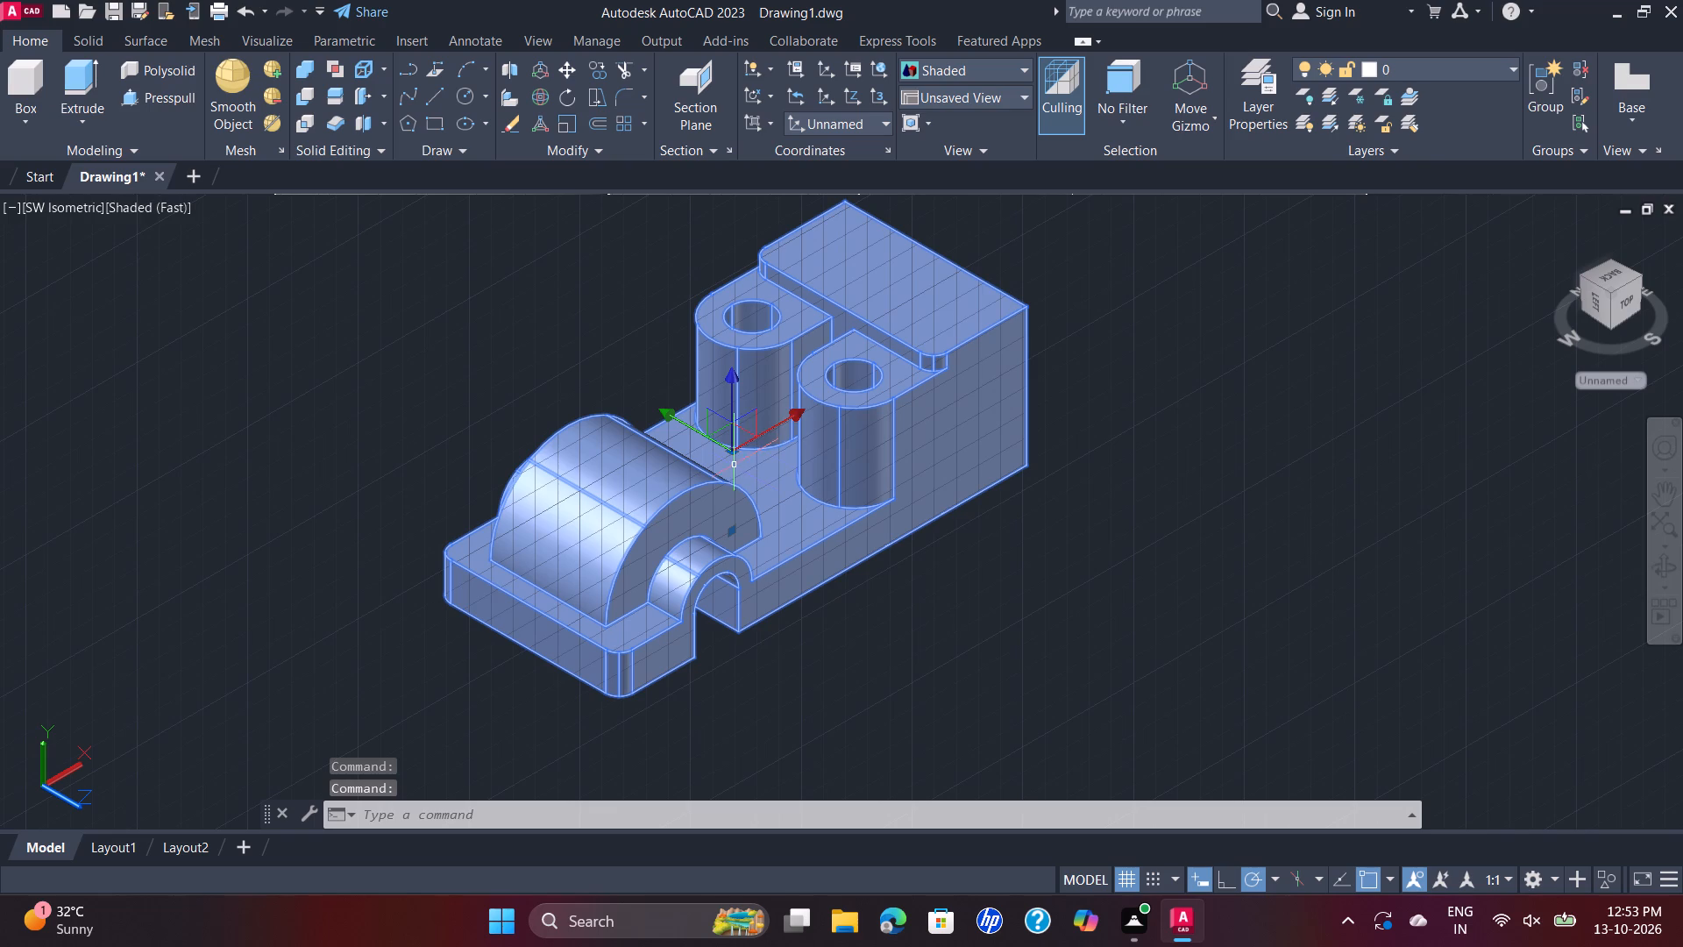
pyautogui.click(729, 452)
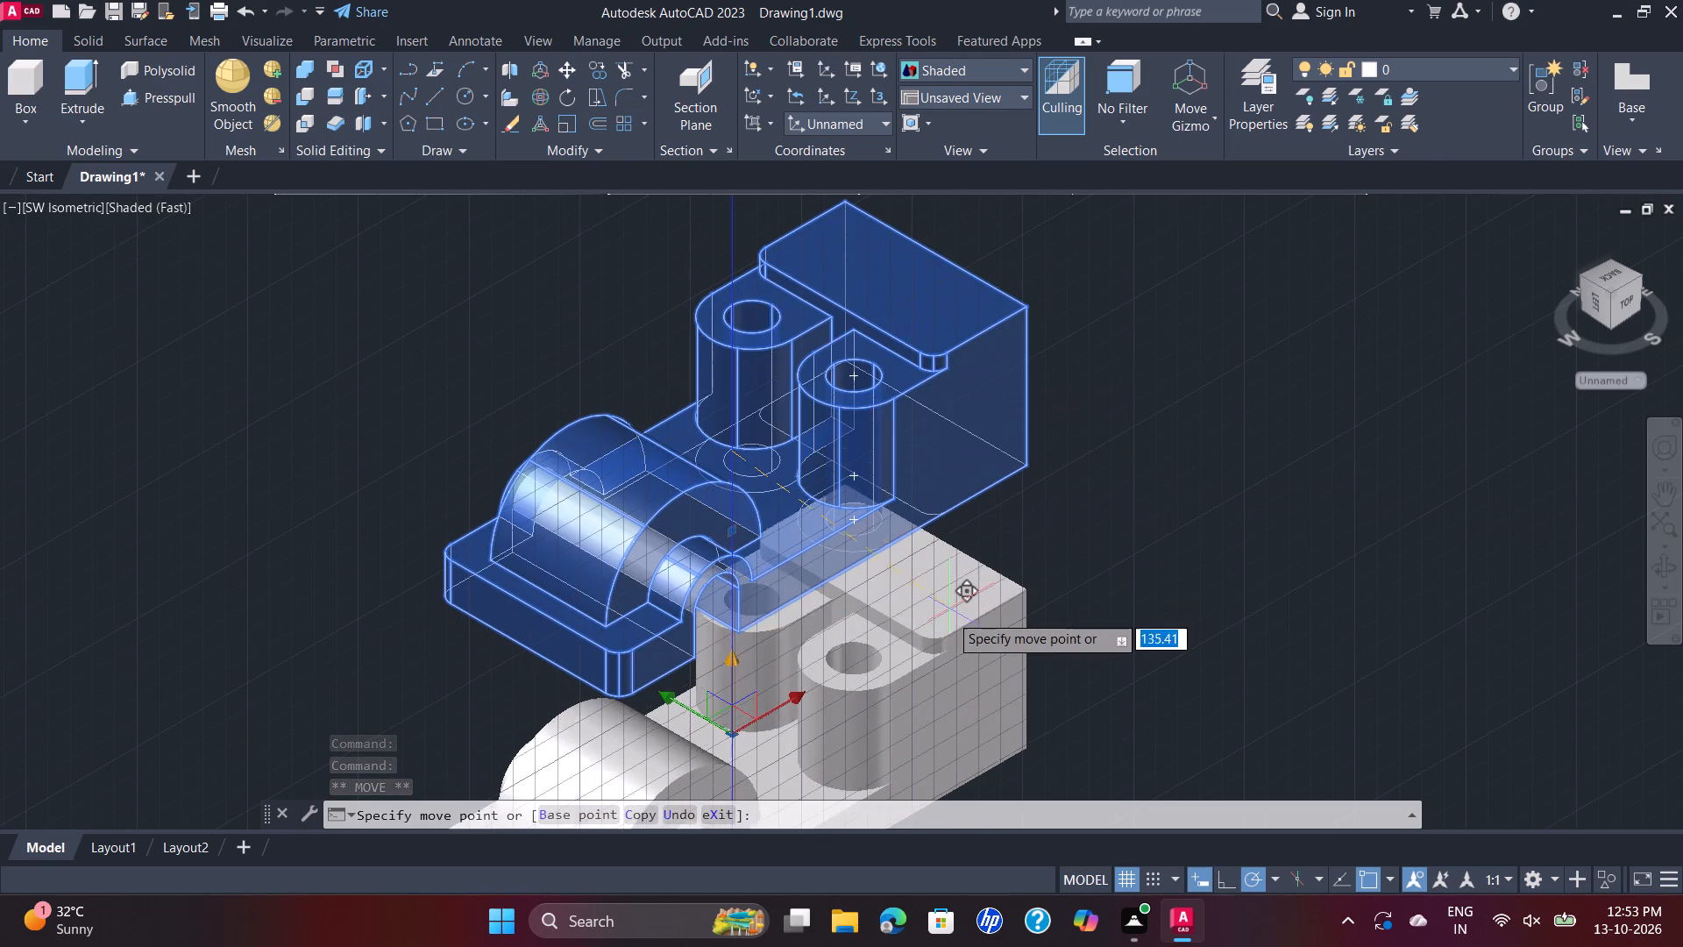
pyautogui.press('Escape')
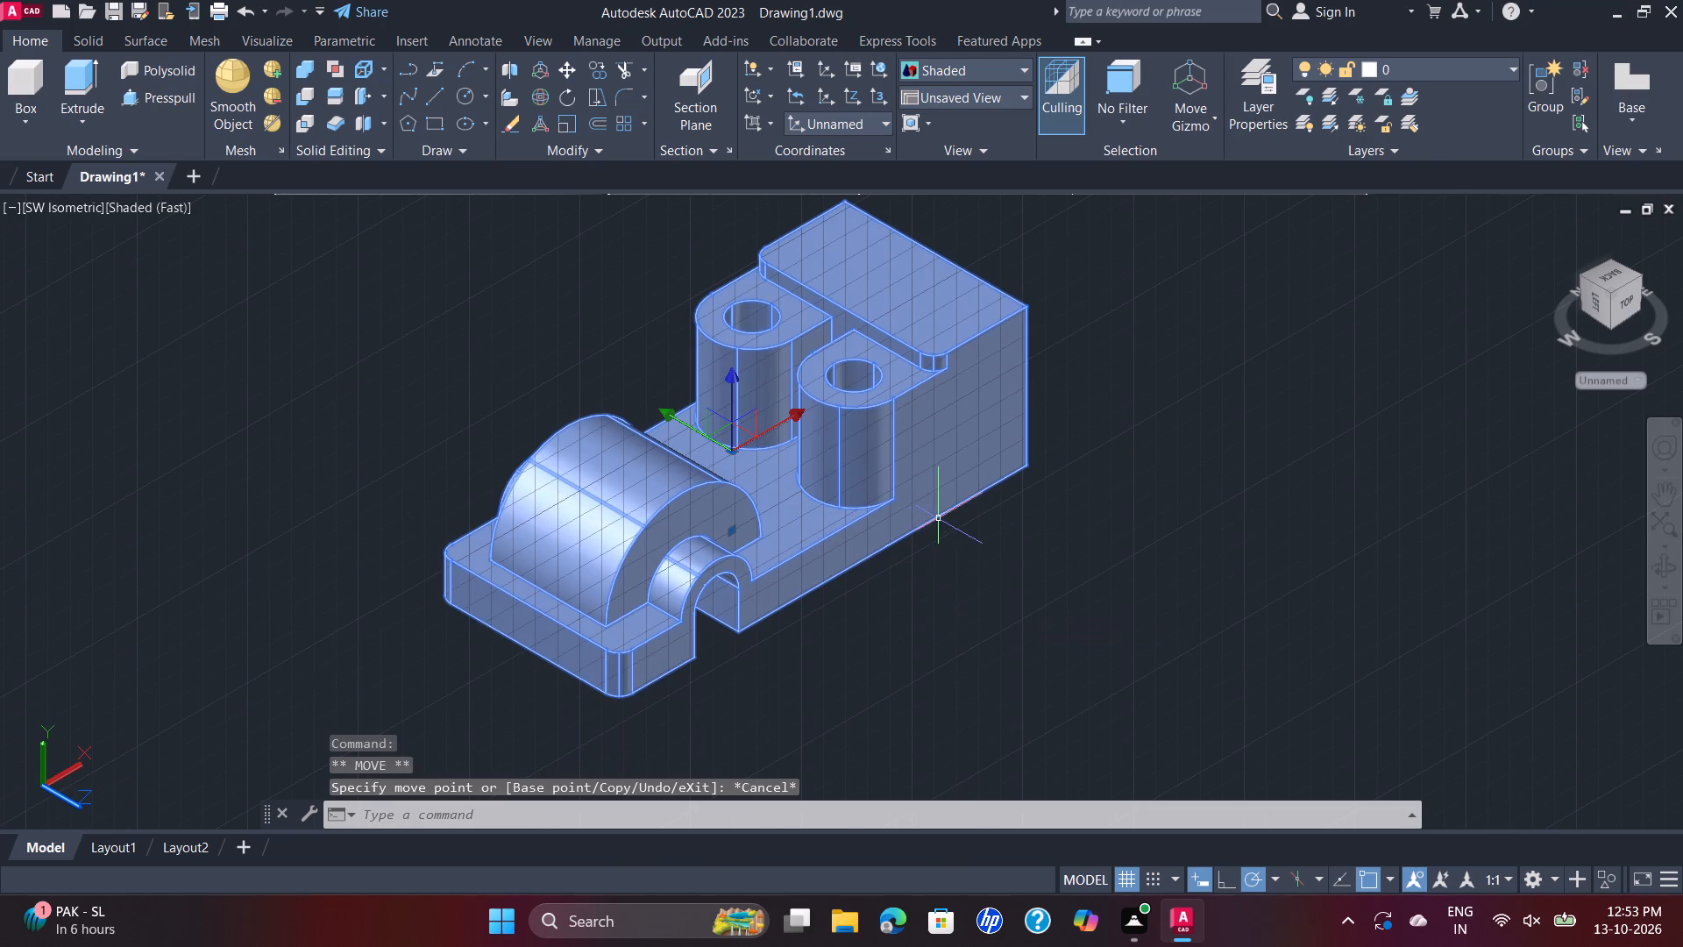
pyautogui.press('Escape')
# Examine the bracket around the arched slot, checking the extruded surface on the inside of the slot's arch.
pyautogui.scroll(1, 1015, 385)
pyautogui.scroll(-1, 1015, 385)
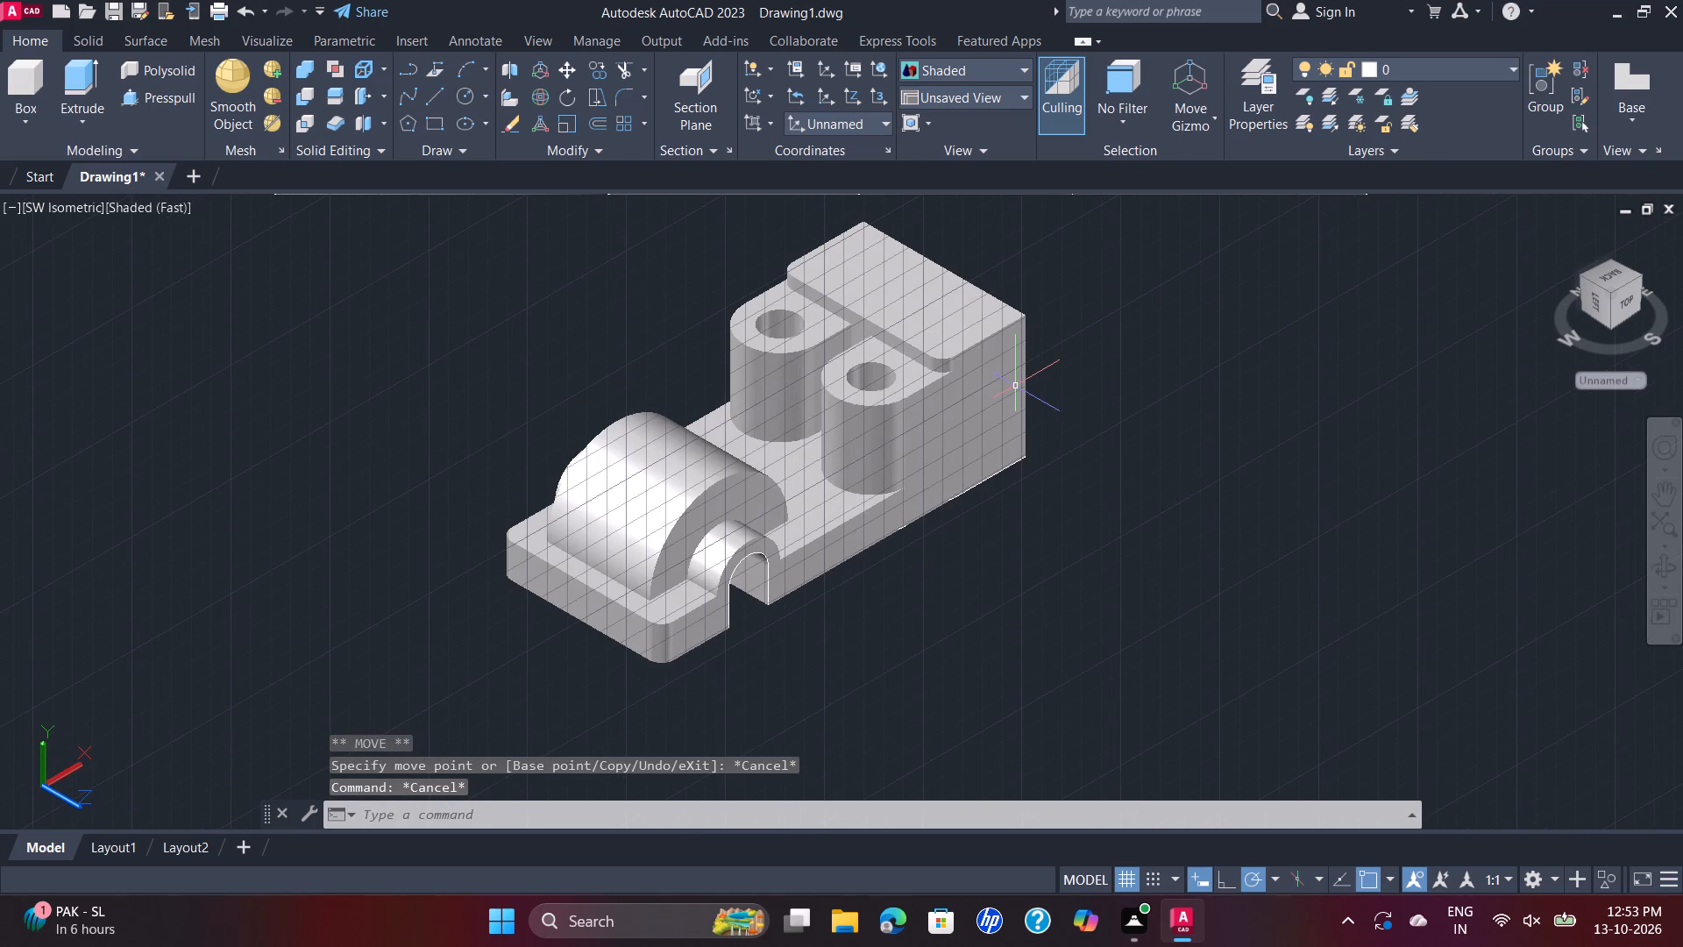
pyautogui.scroll(1, 1015, 385)
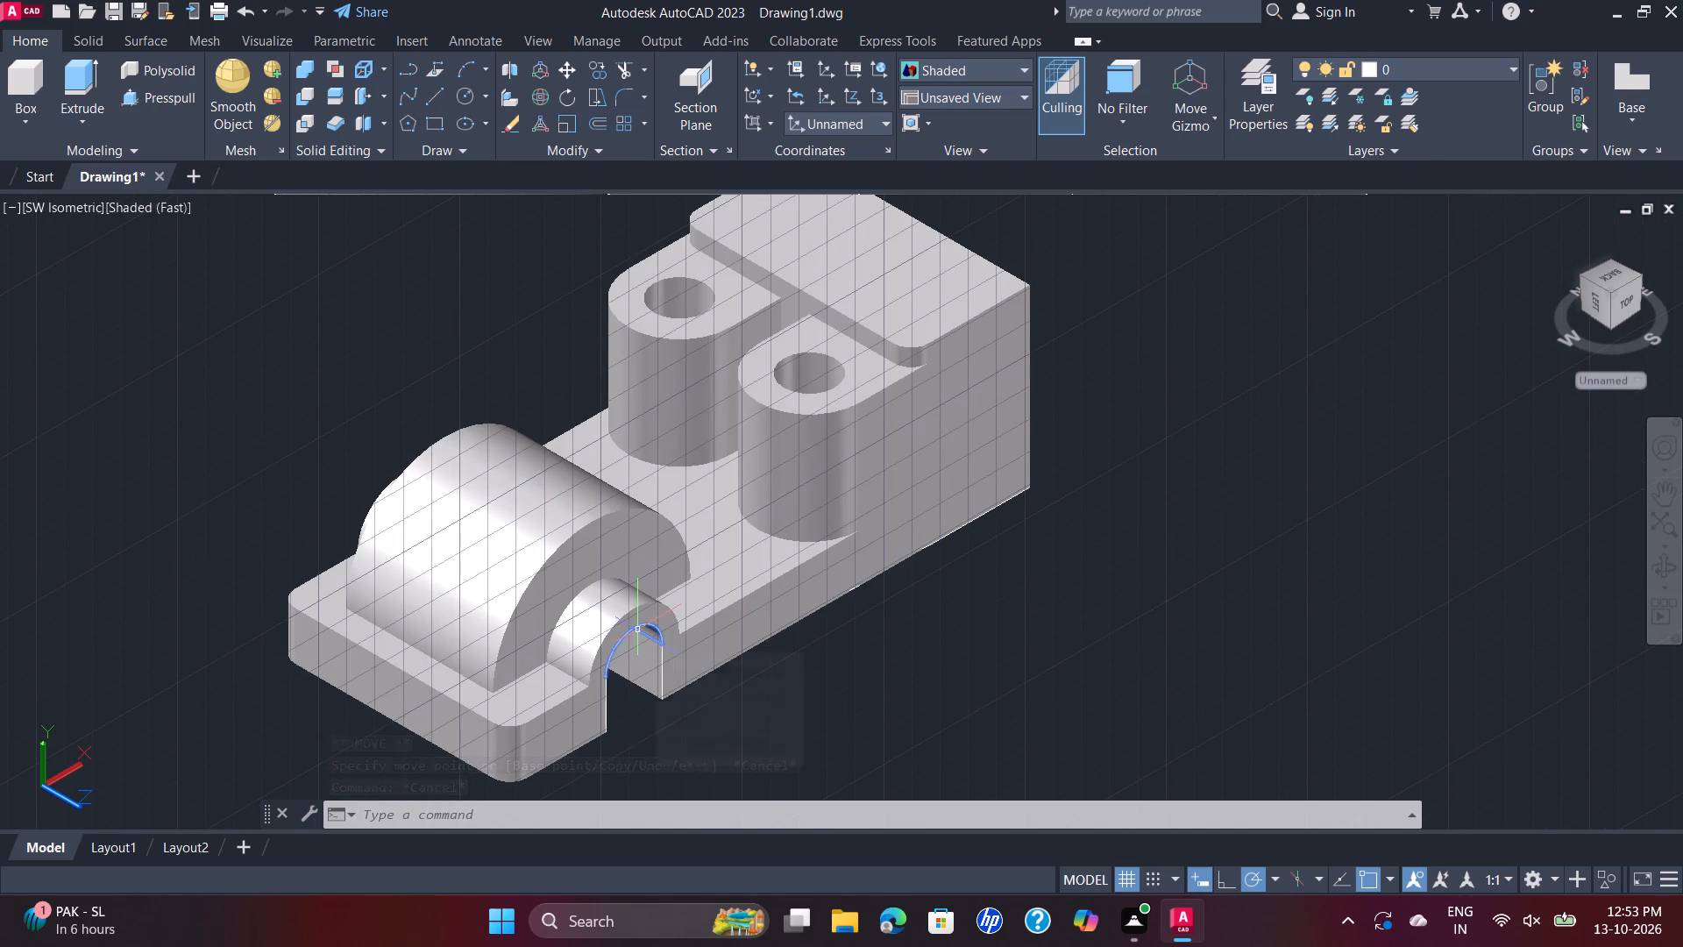
pyautogui.click(637, 629)
pyautogui.press('Escape')
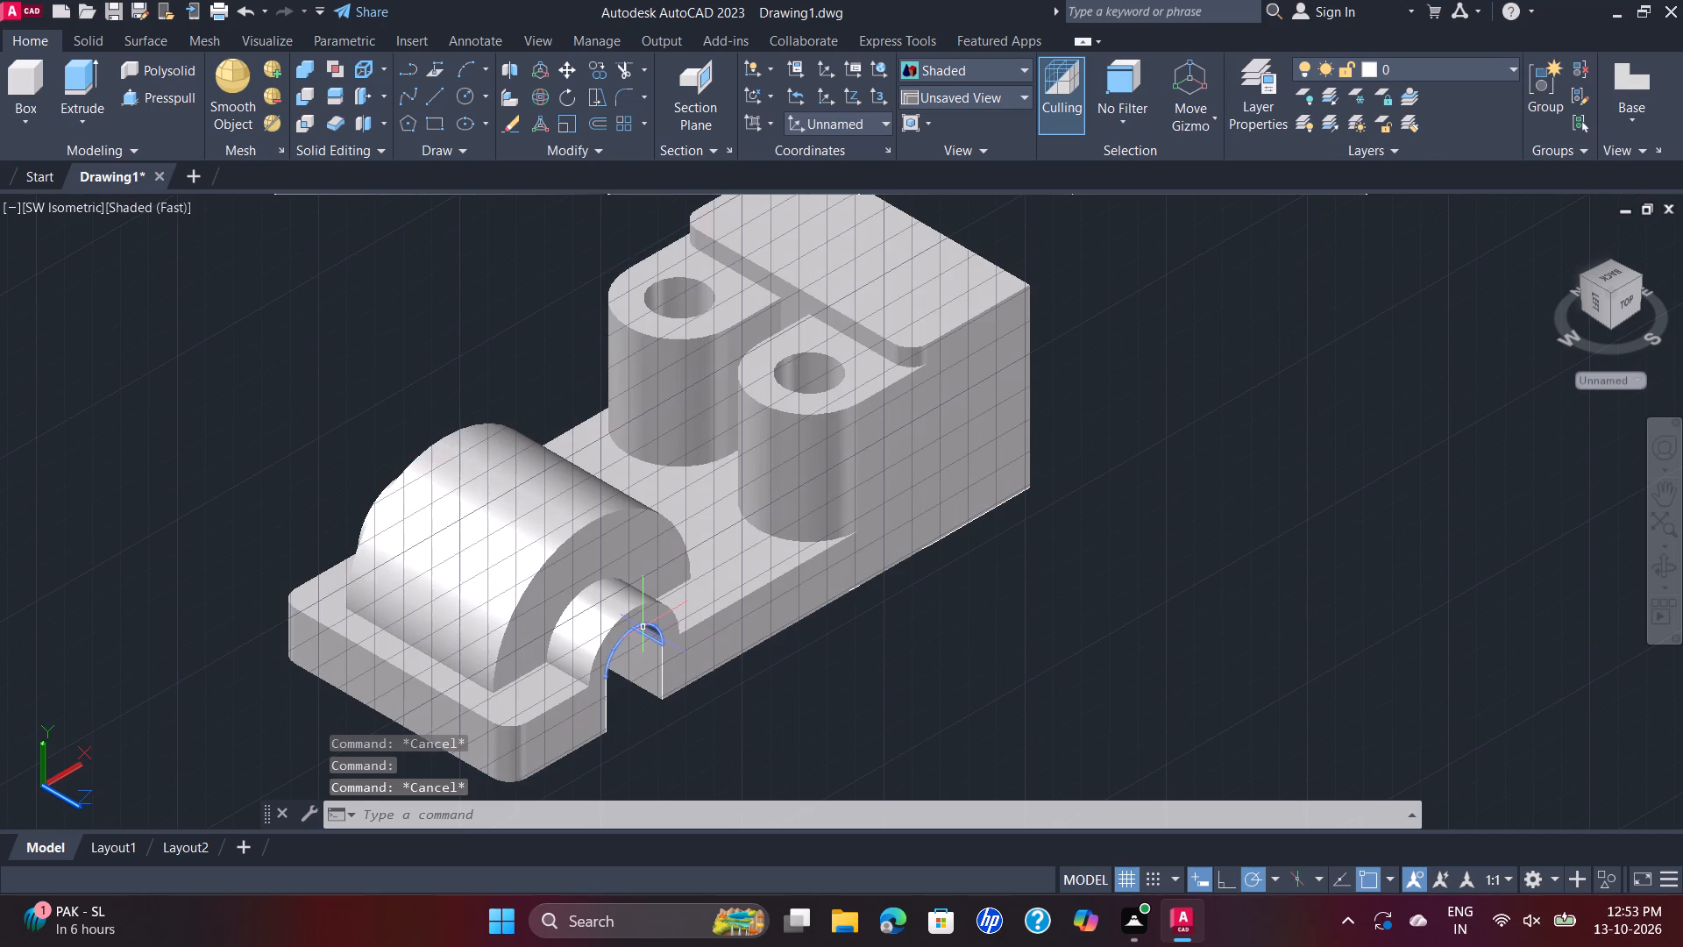
pyautogui.click(643, 626)
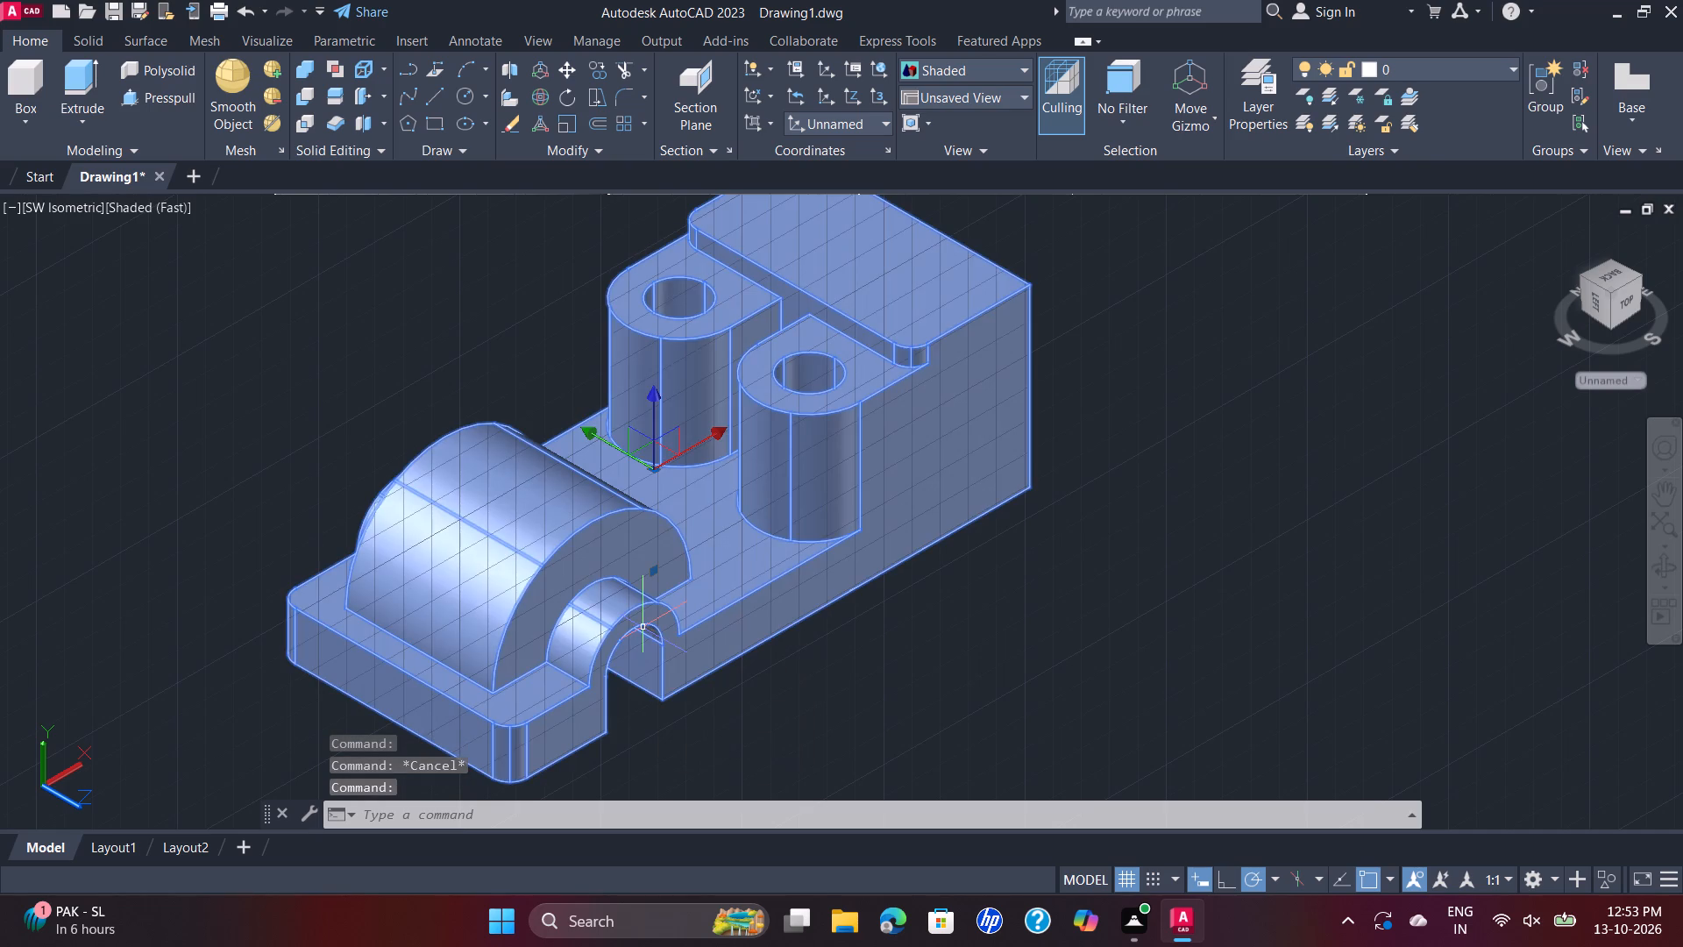
pyautogui.press('Escape')
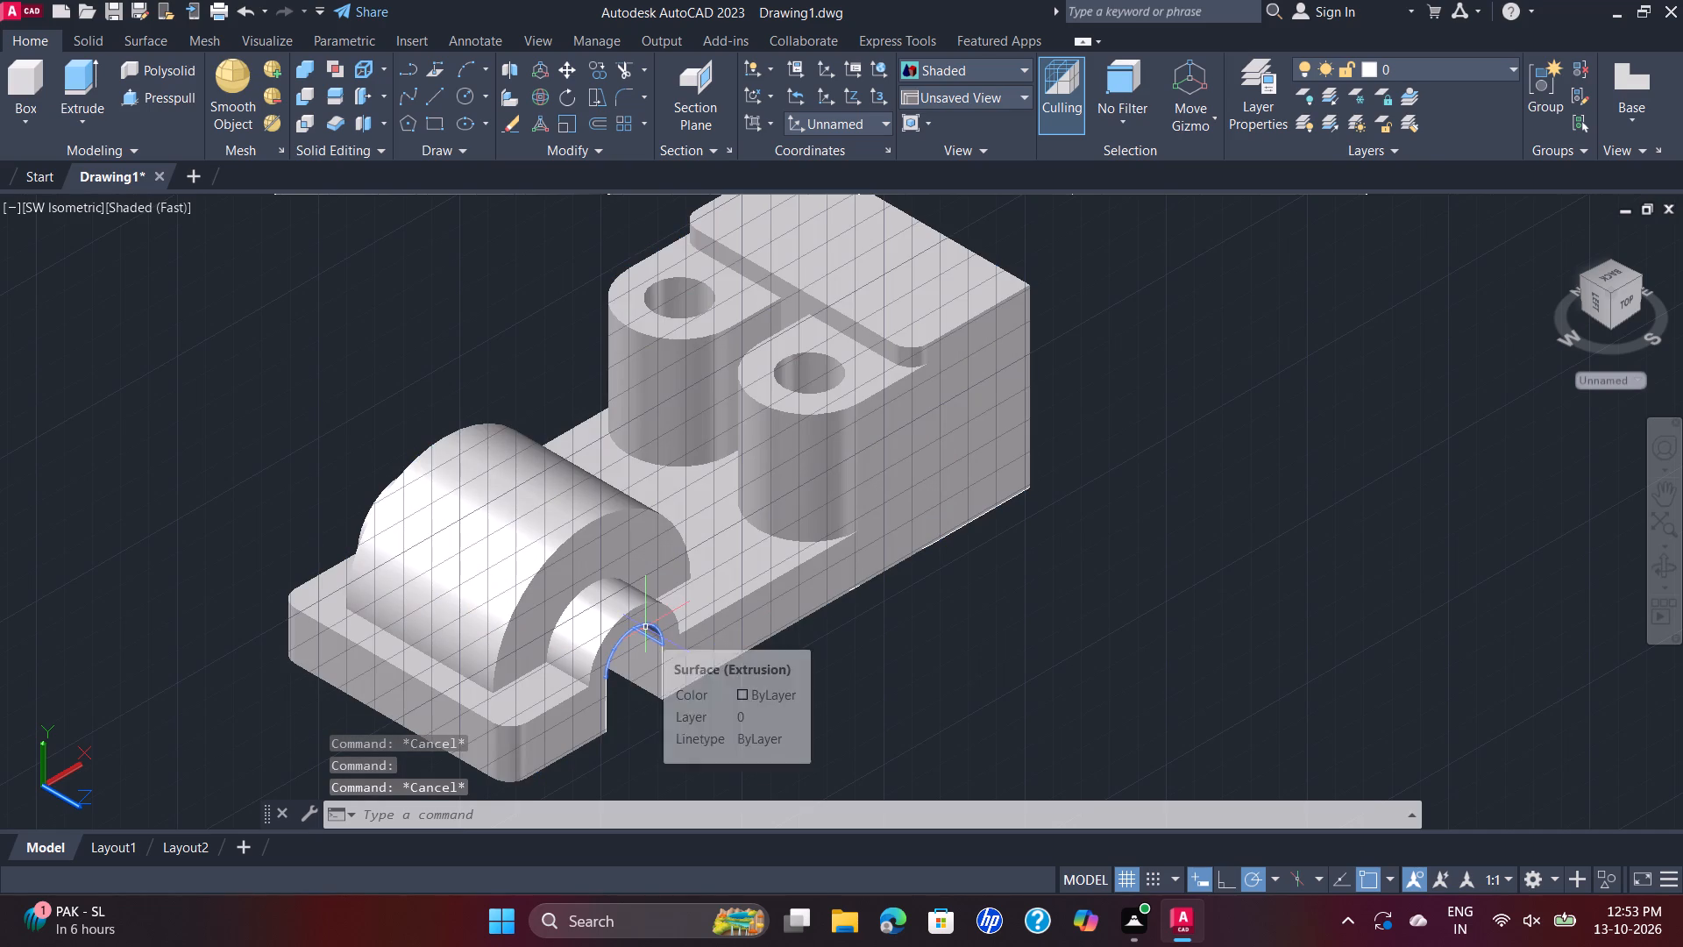
pyautogui.click(645, 626)
pyautogui.press('Escape')
pyautogui.scroll(-1, 848, 532)
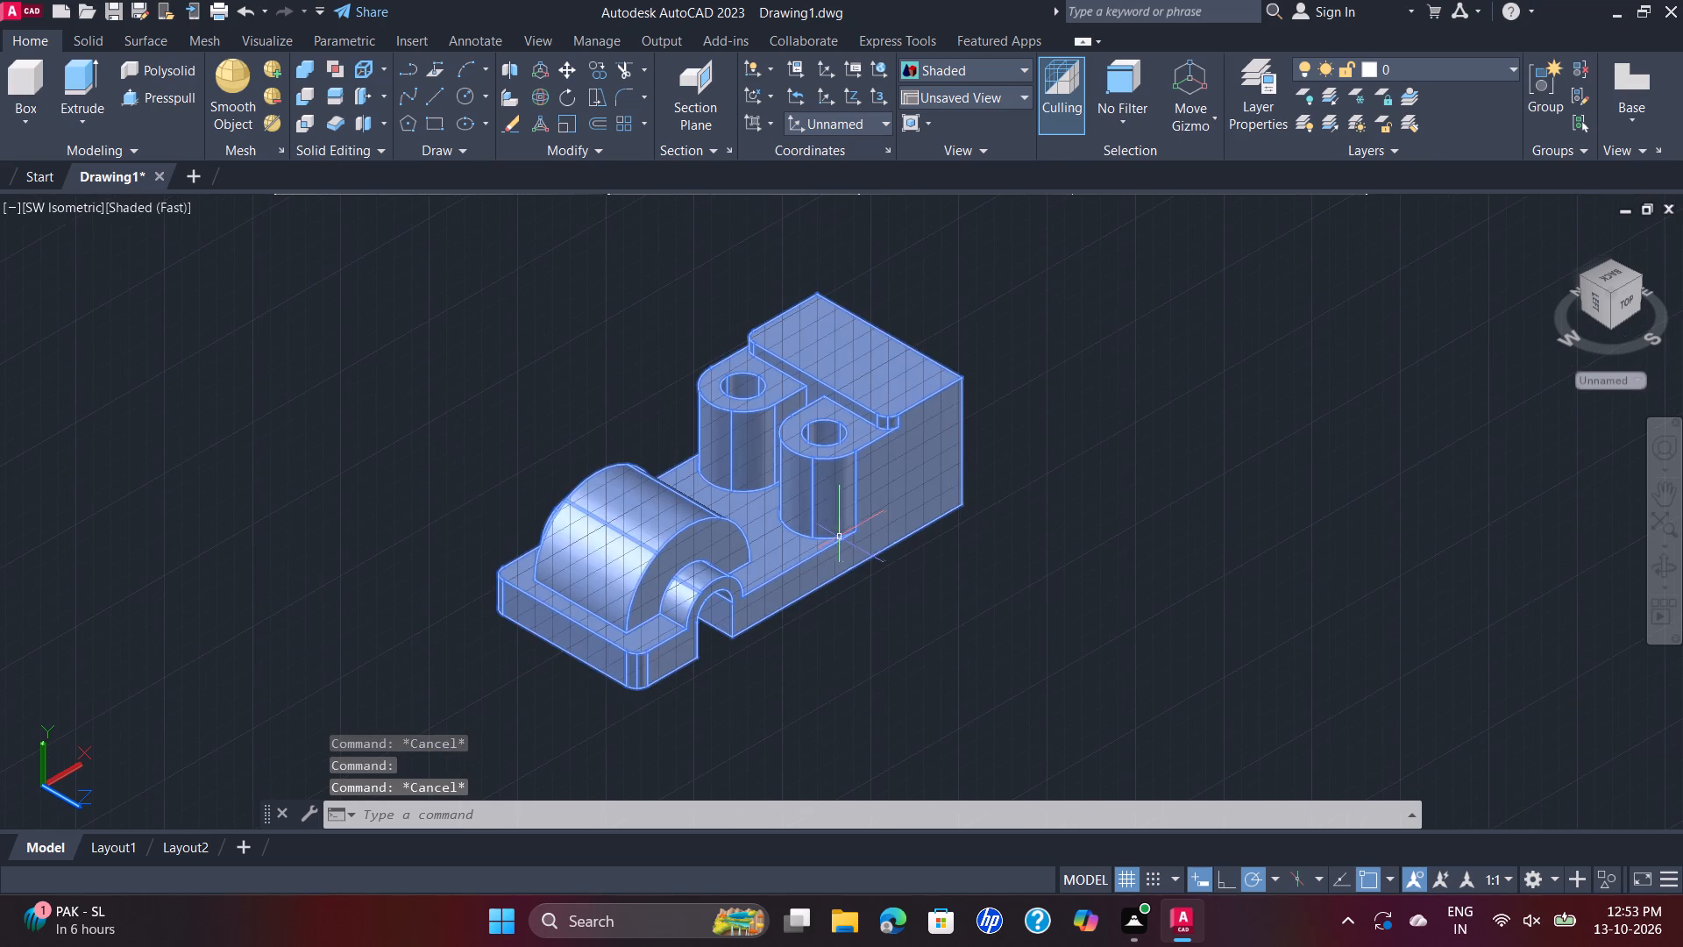
pyautogui.scroll(1, 849, 536)
pyautogui.scroll(-1, 839, 541)
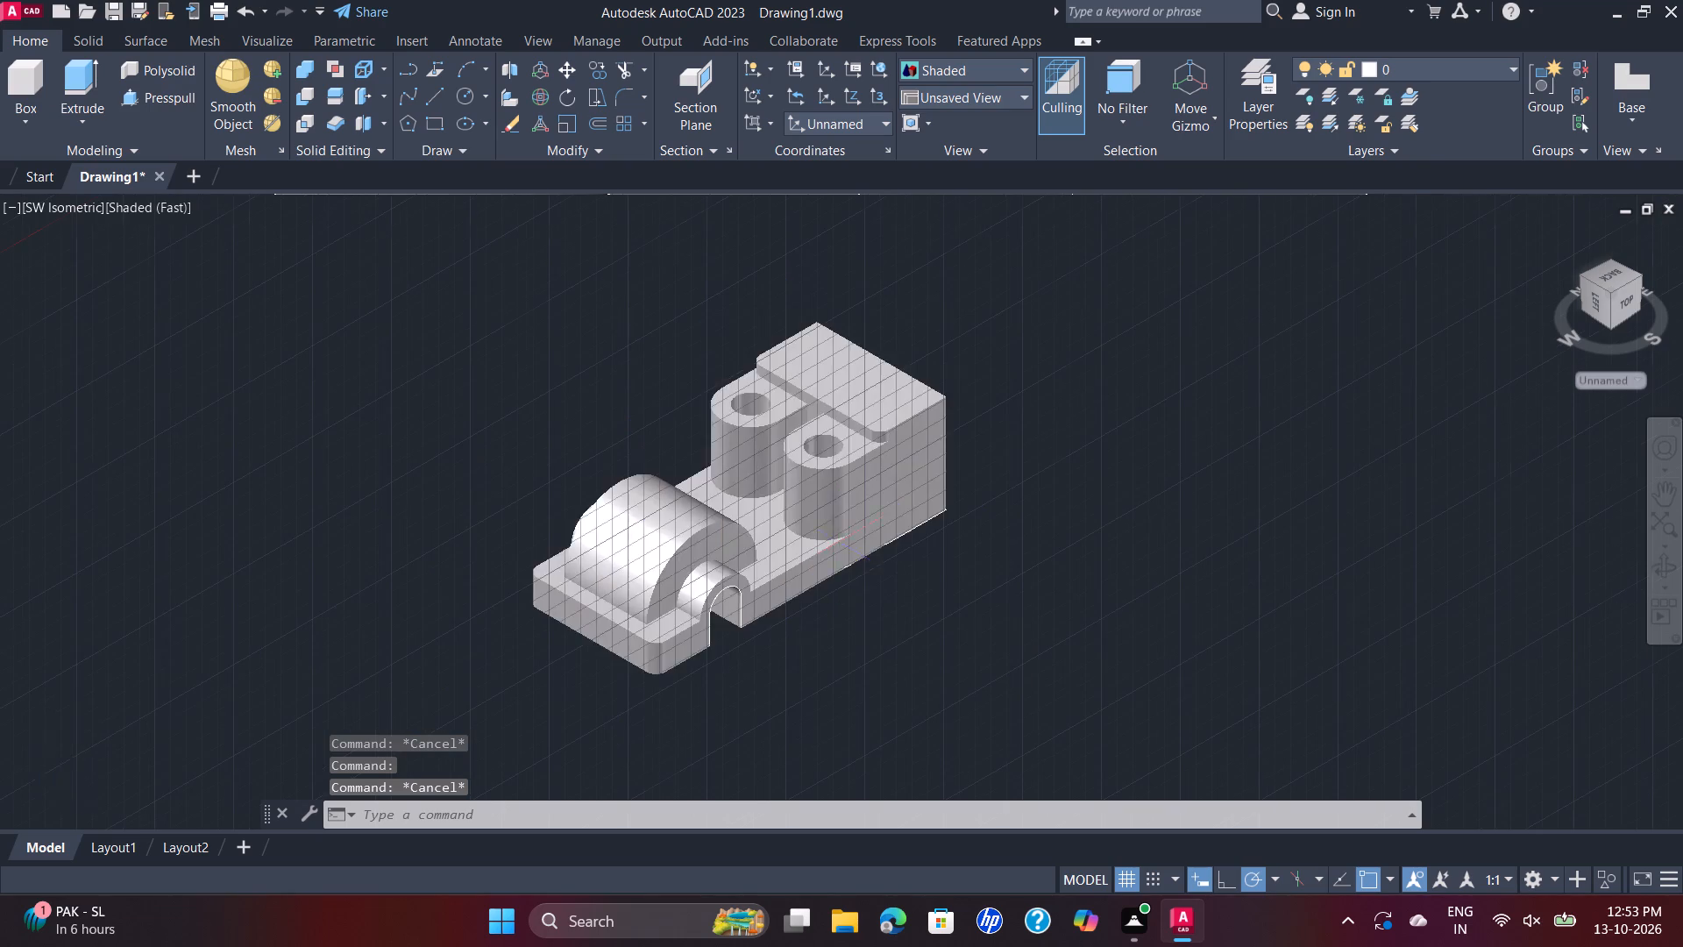
pyautogui.scroll(1, 835, 547)
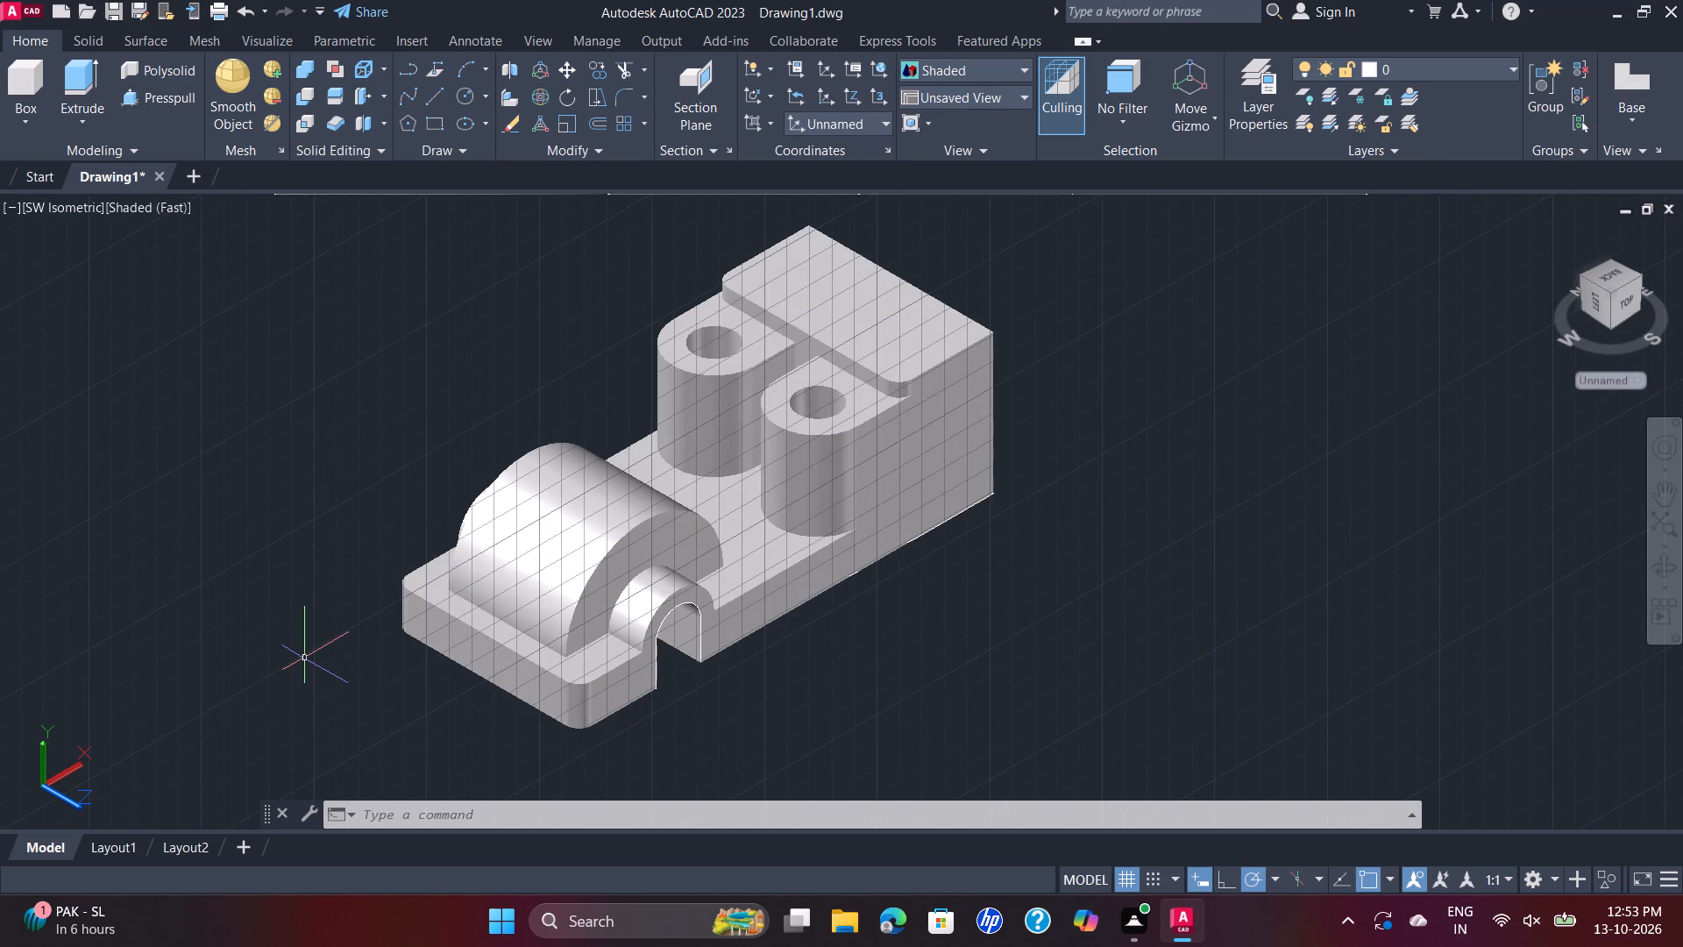
# Save the drawing in the Documents folder under the file name D 11 RA as an AutoCAD 2018 drawing.
pyautogui.hotkey('ctrl', 's')
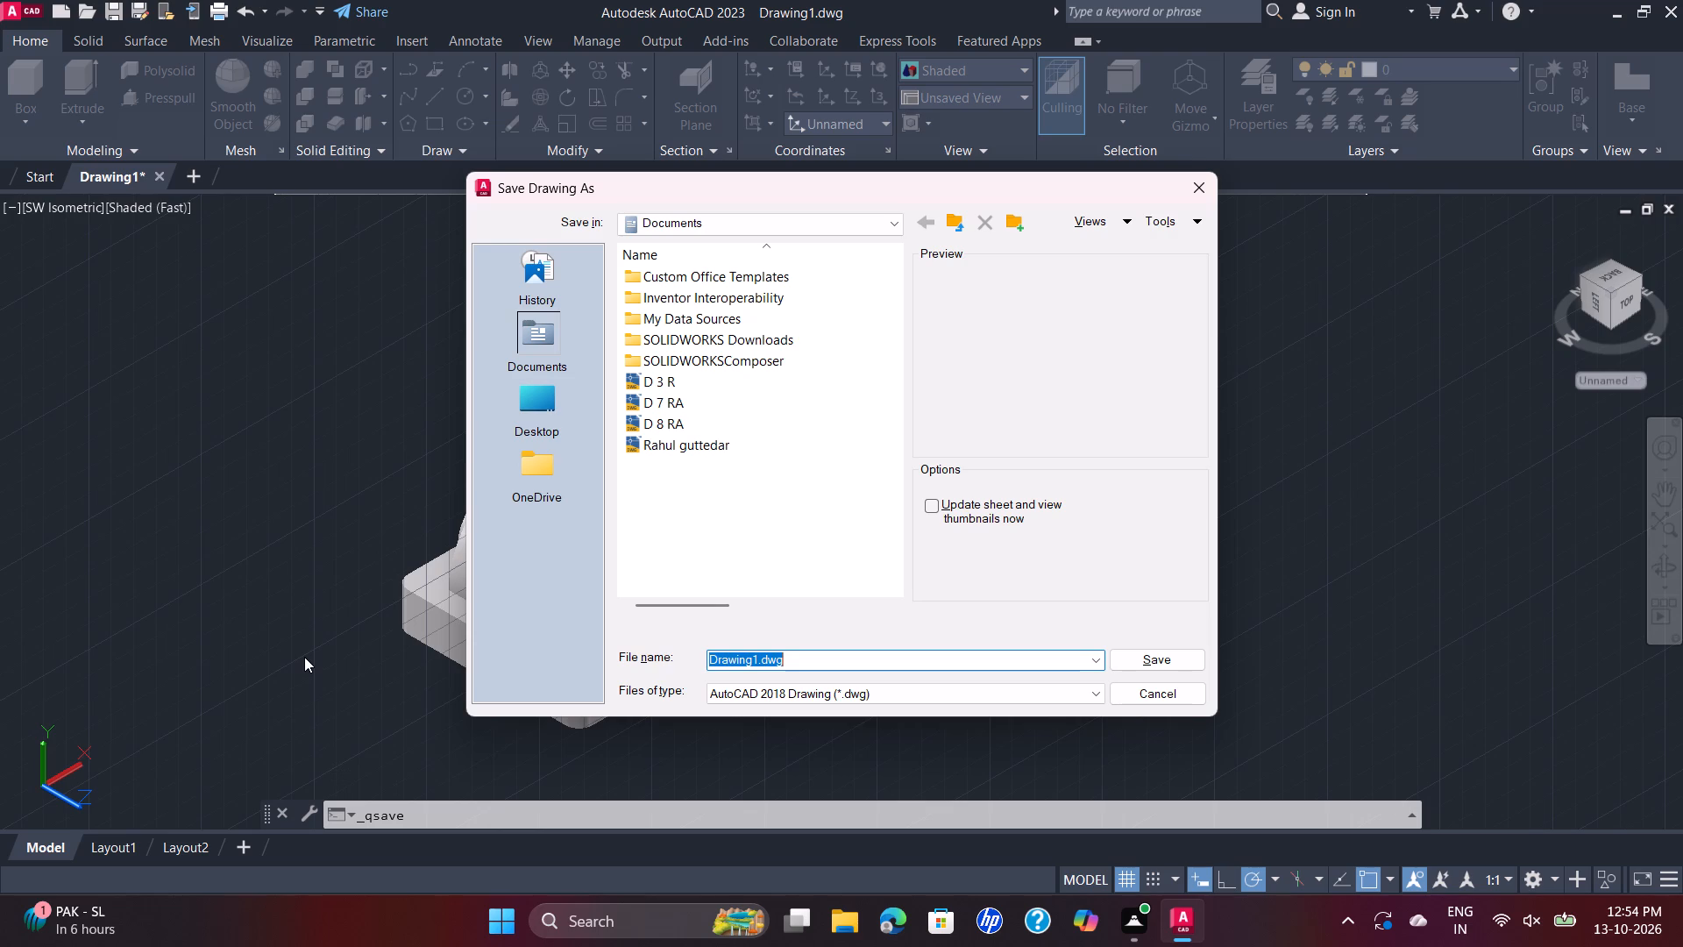
pyautogui.press('d')
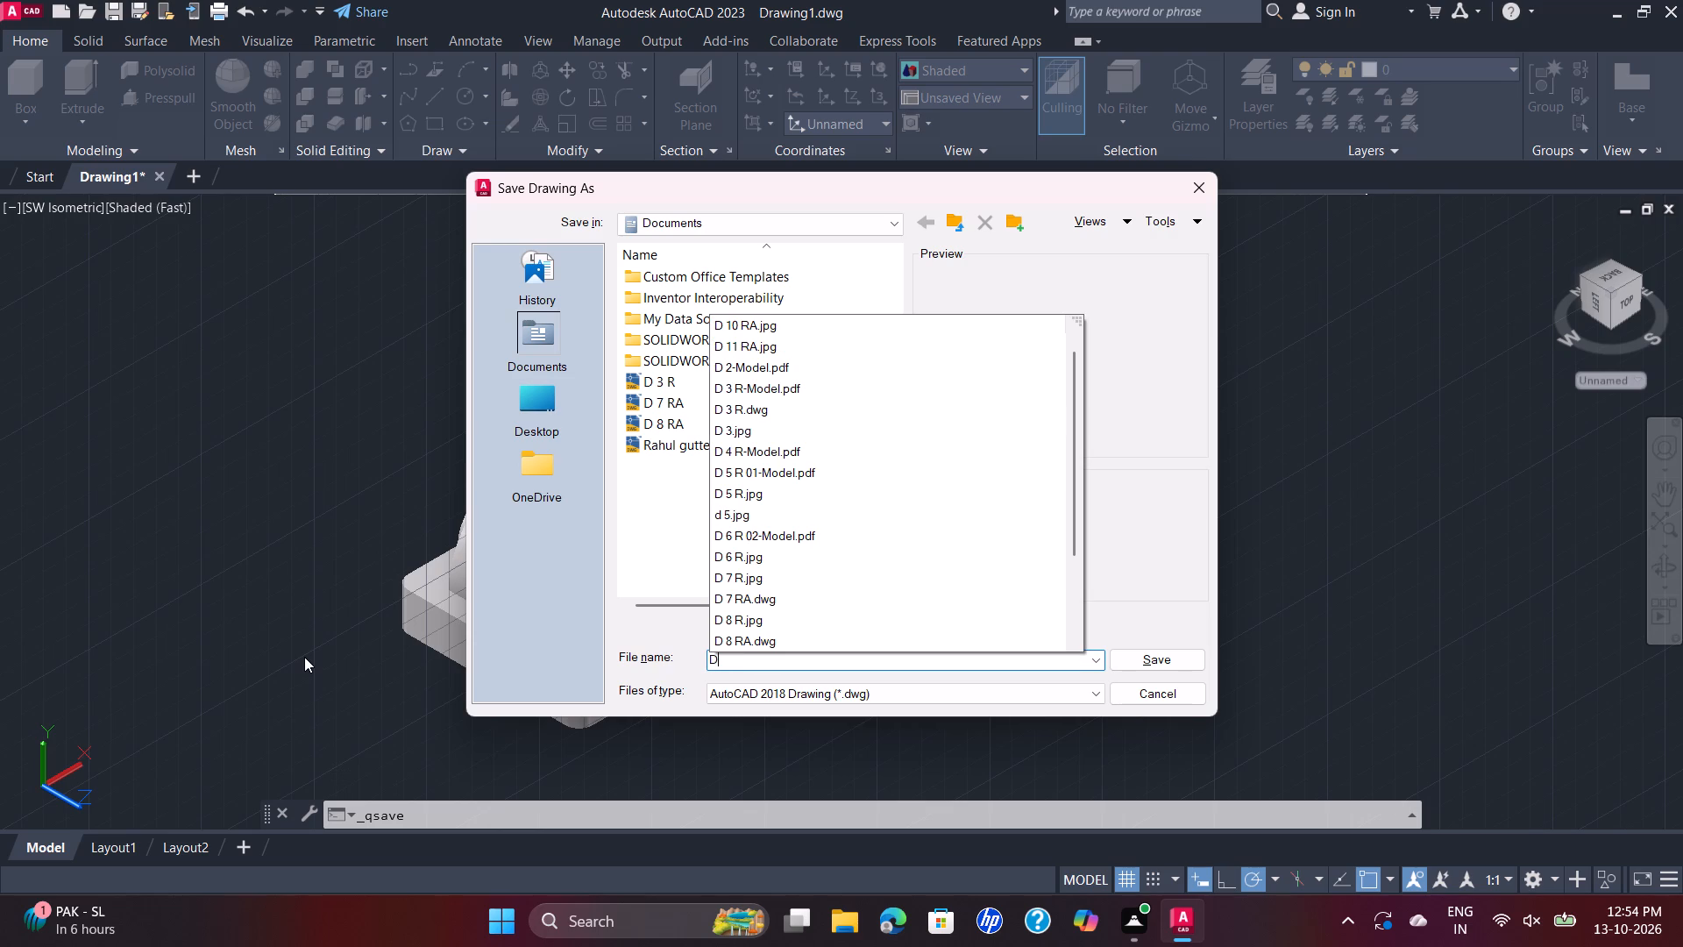
pyautogui.press('space')
pyautogui.write('11')
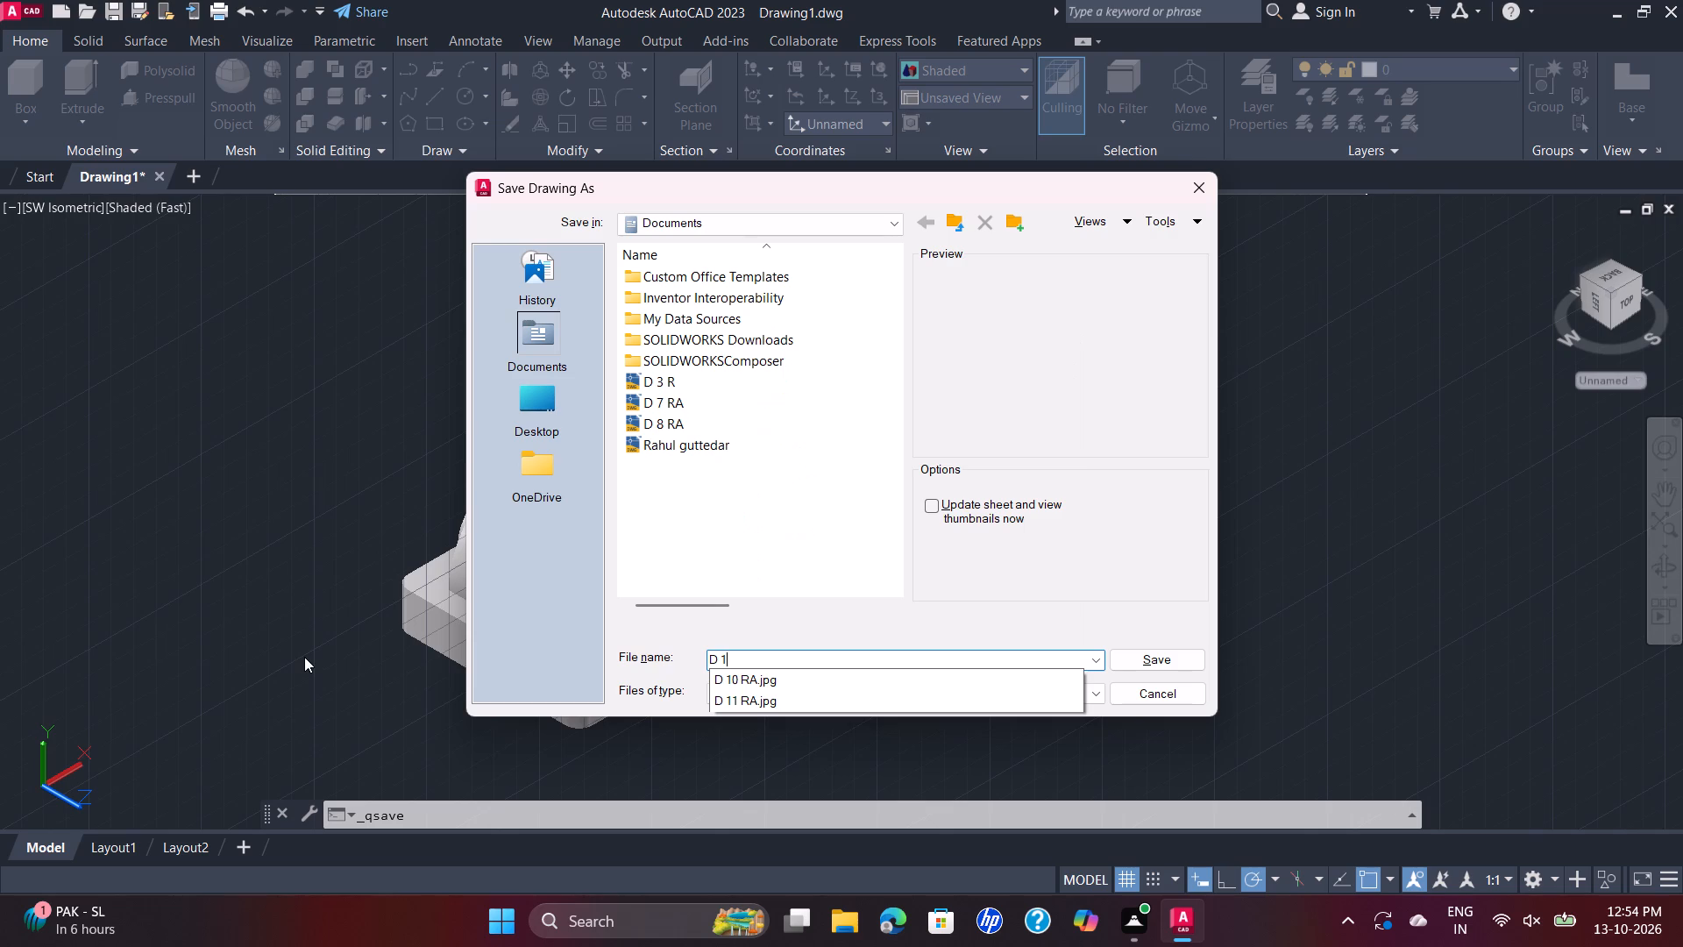
pyautogui.press('space')
pyautogui.write('RA')
pyautogui.press('space')
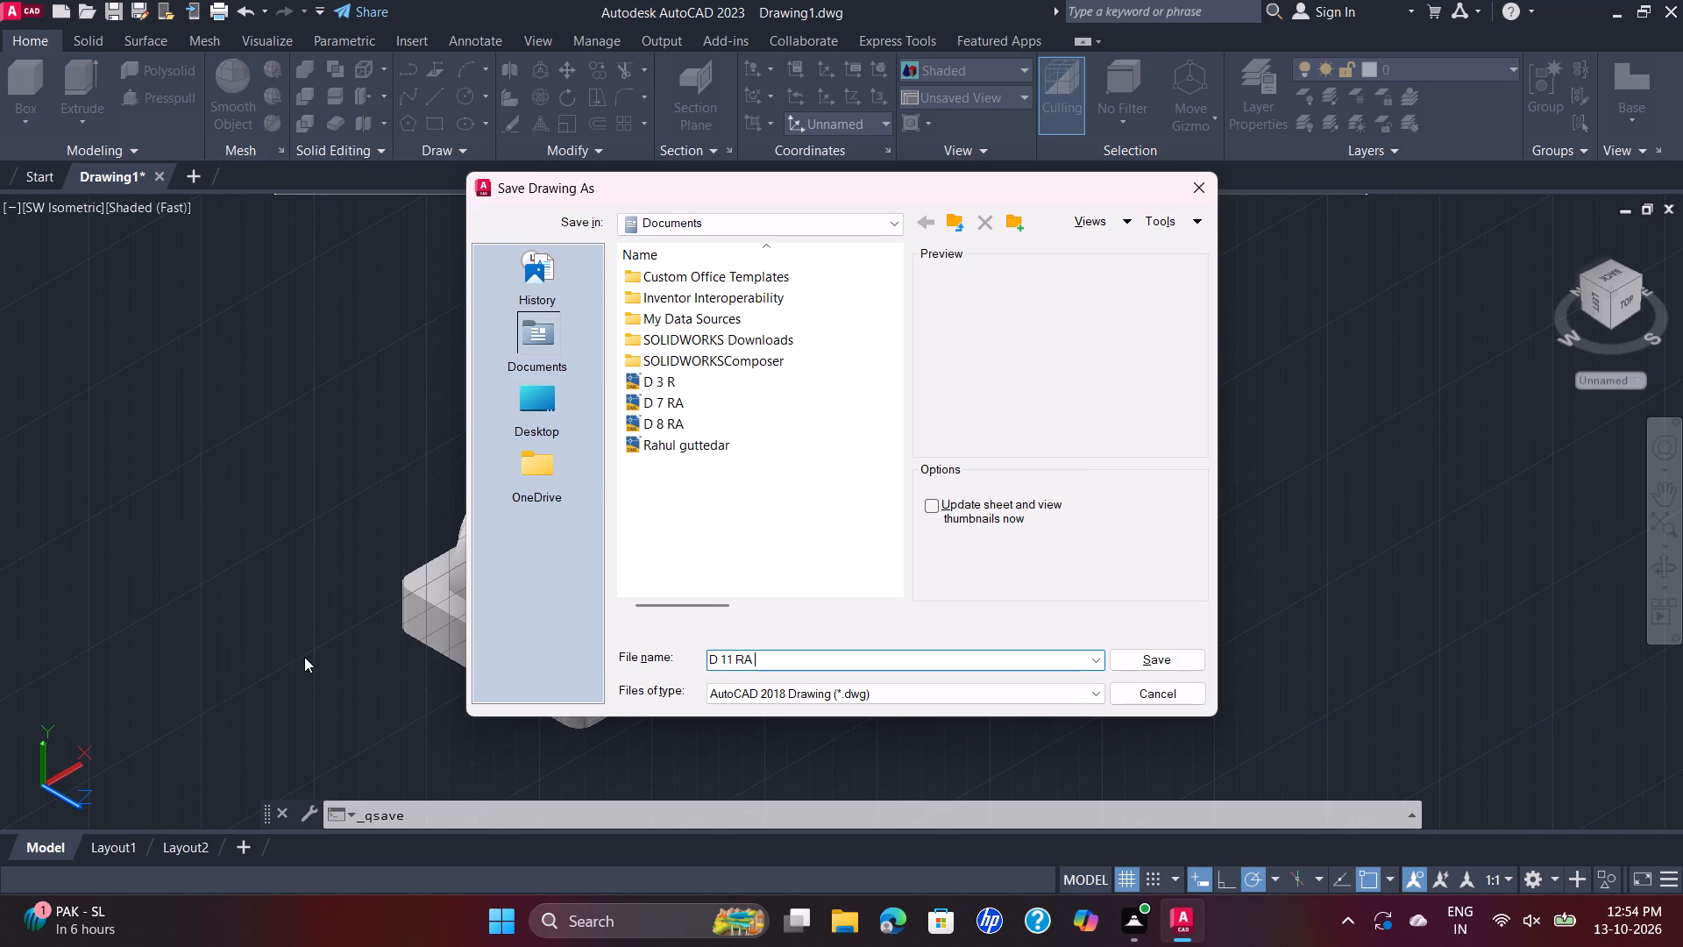
pyautogui.click(1164, 659)
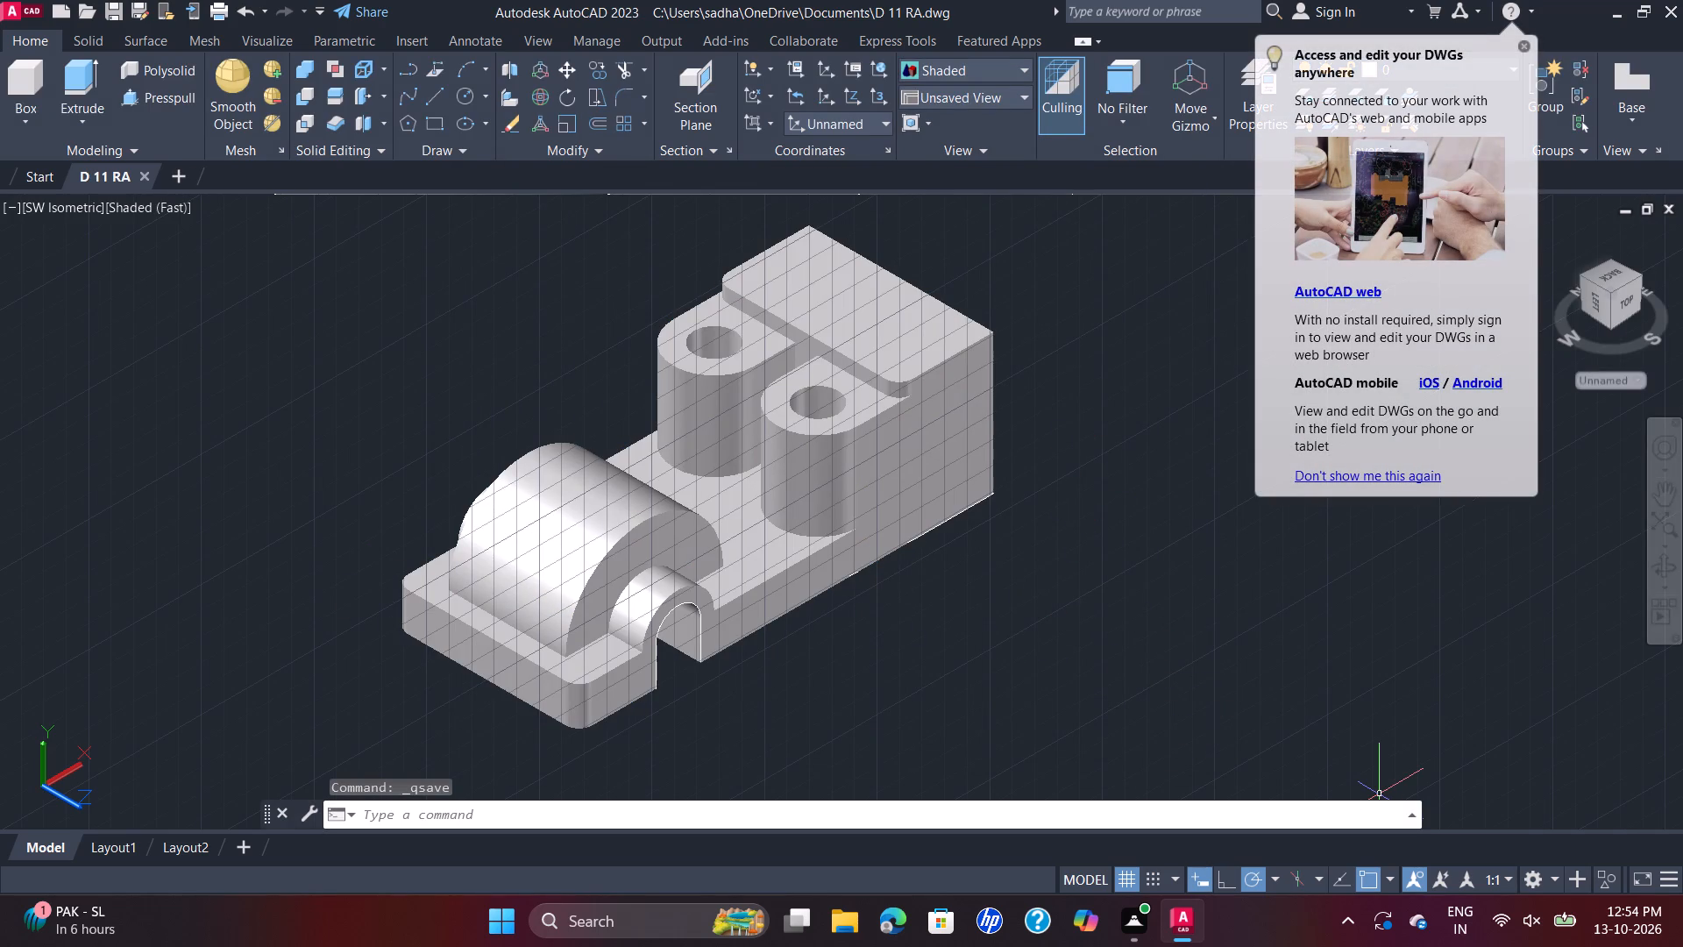
# Start the Plot command for the bracket model and bring up the available printers/plotters for selection.
pyautogui.write('PLO')
pyautogui.press('t')
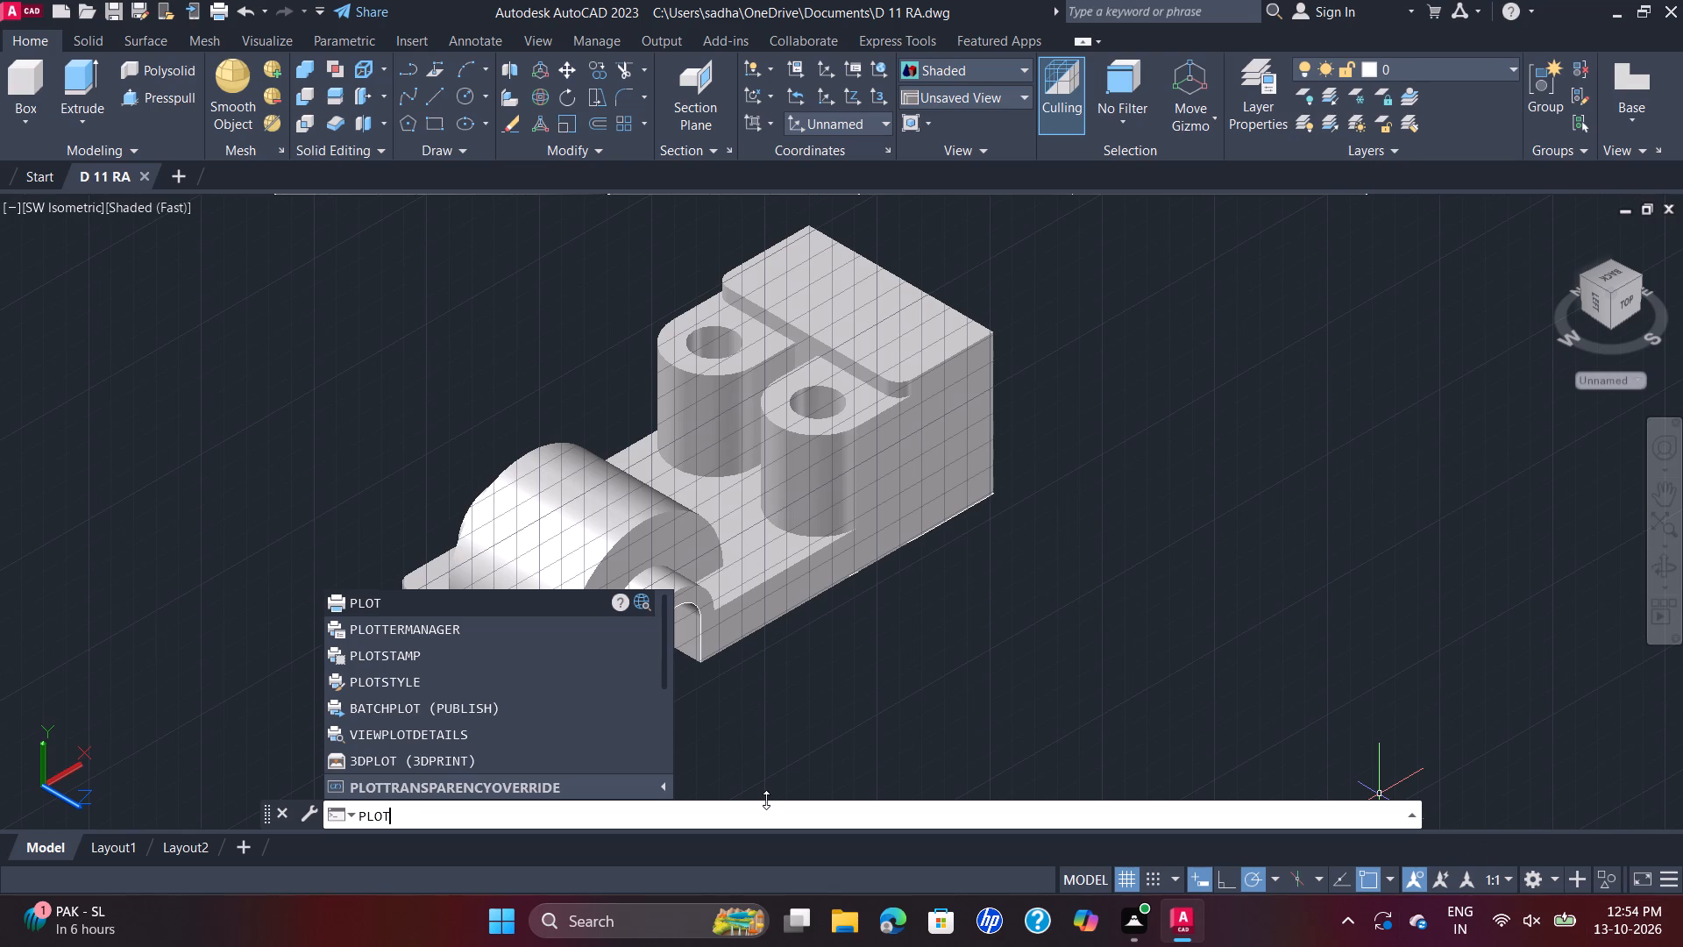
pyautogui.press('Return')
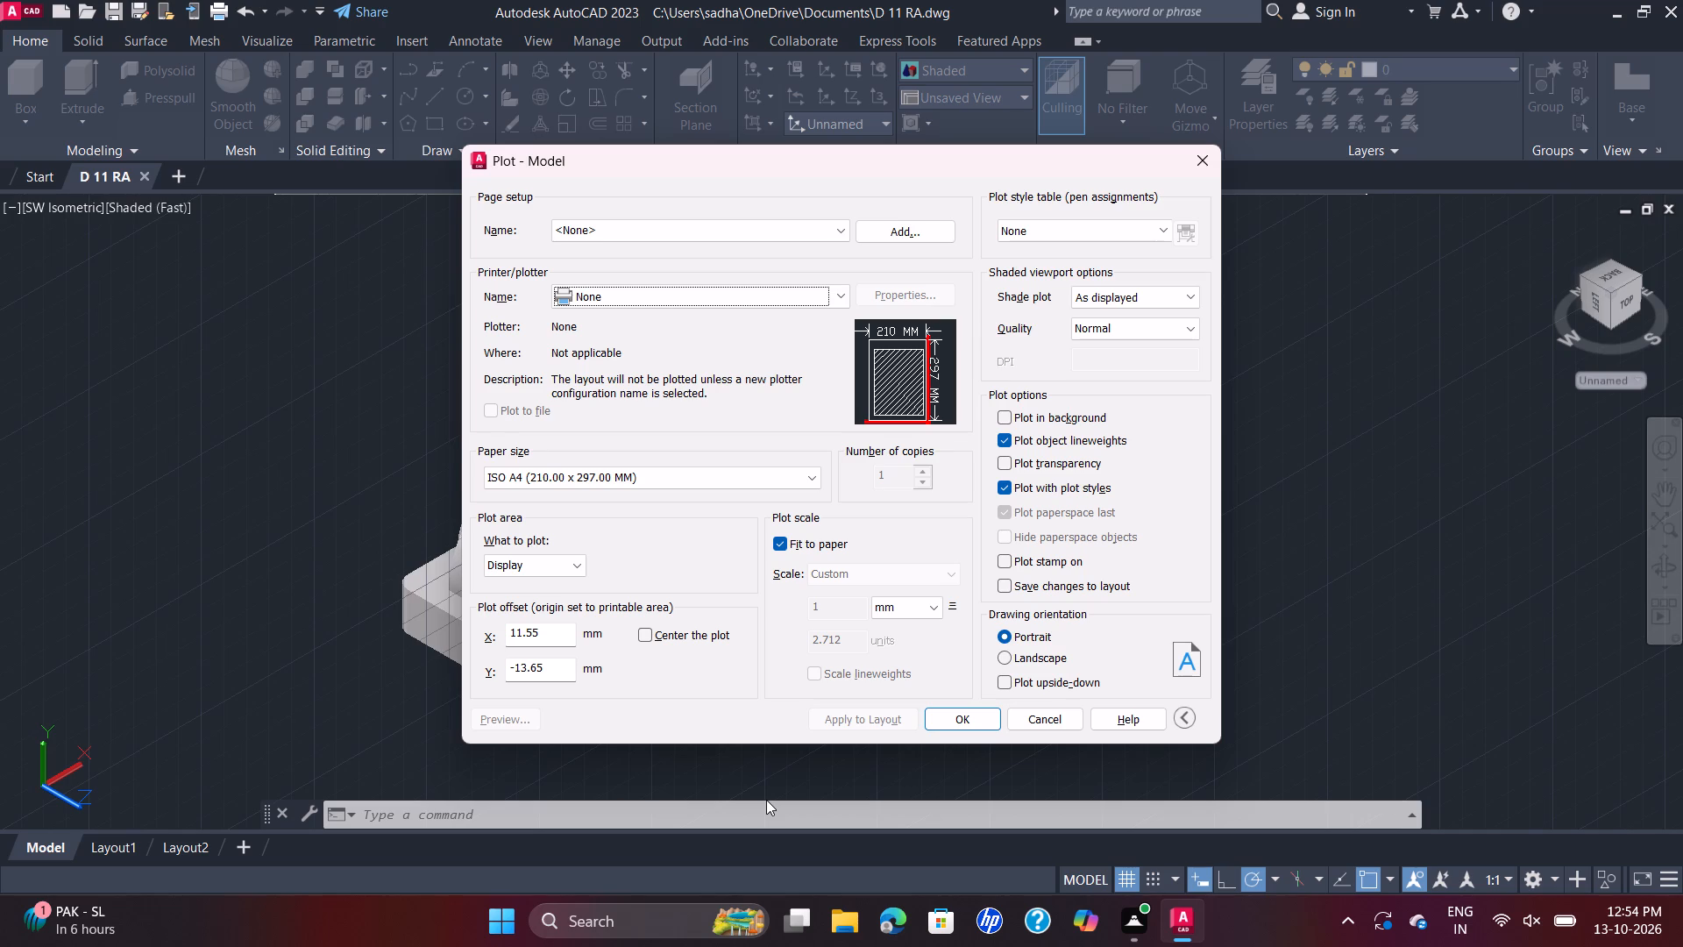
pyautogui.click(838, 300)
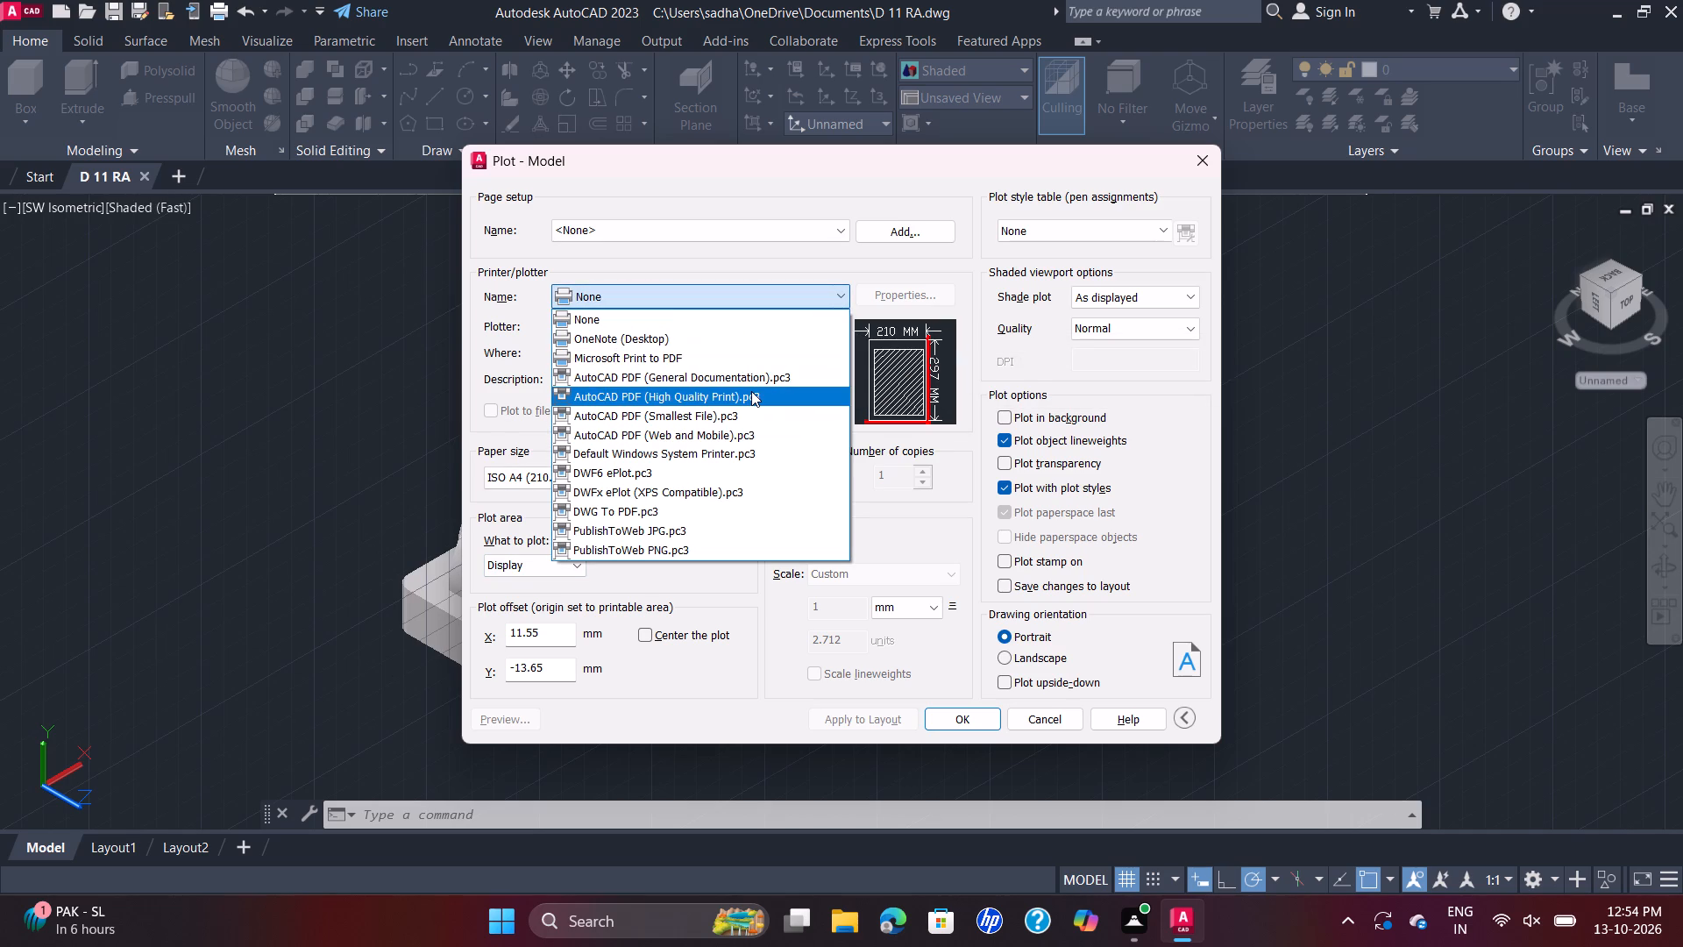
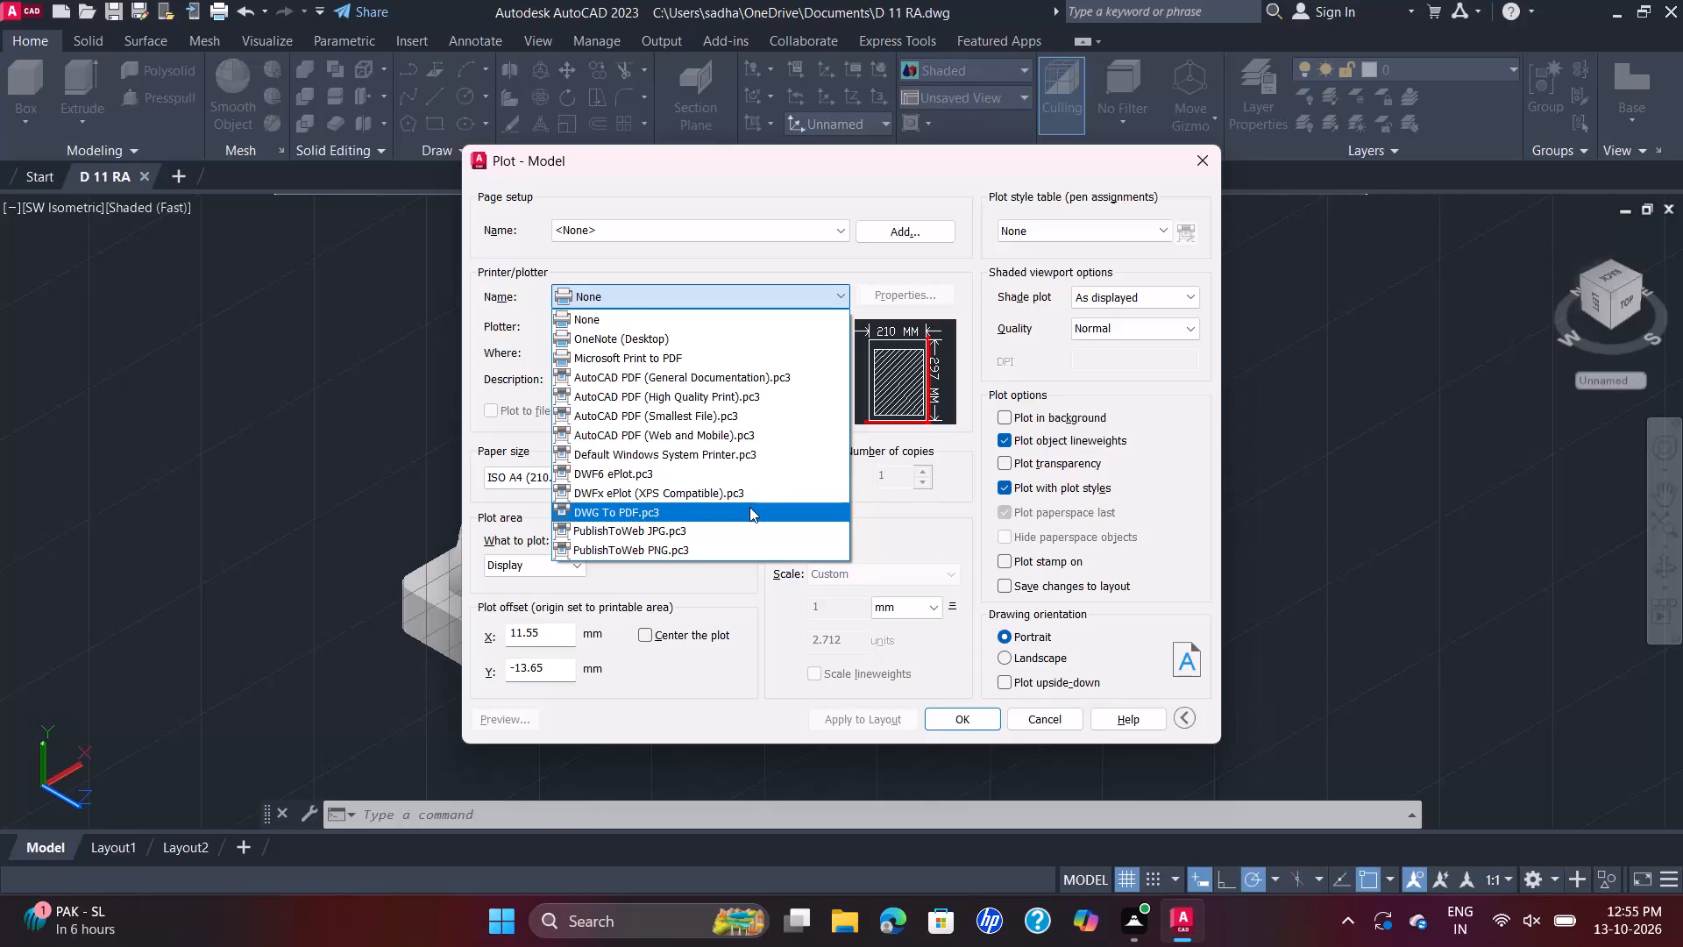
# Set the plot to use the DWG To PDF.pc3 plotter with landscape drawing orientation.
pyautogui.click(749, 507)
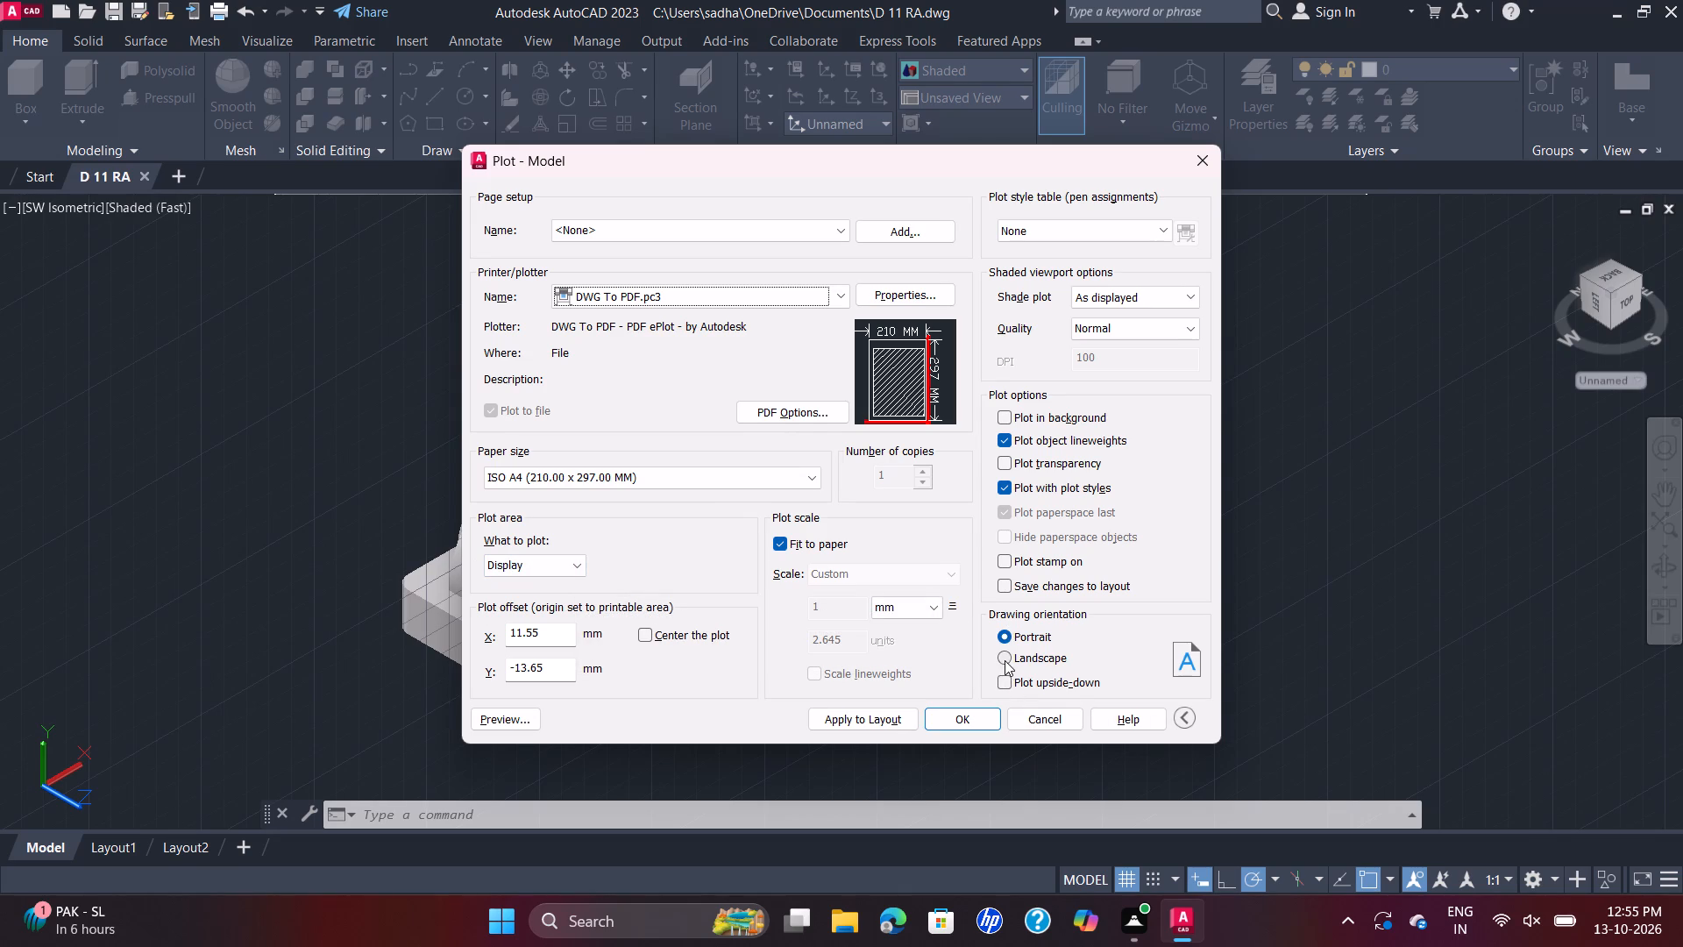
pyautogui.click(1005, 660)
# Define the plot area as a window enclosing the whole shaded bracket with some margin around it.
pyautogui.click(578, 573)
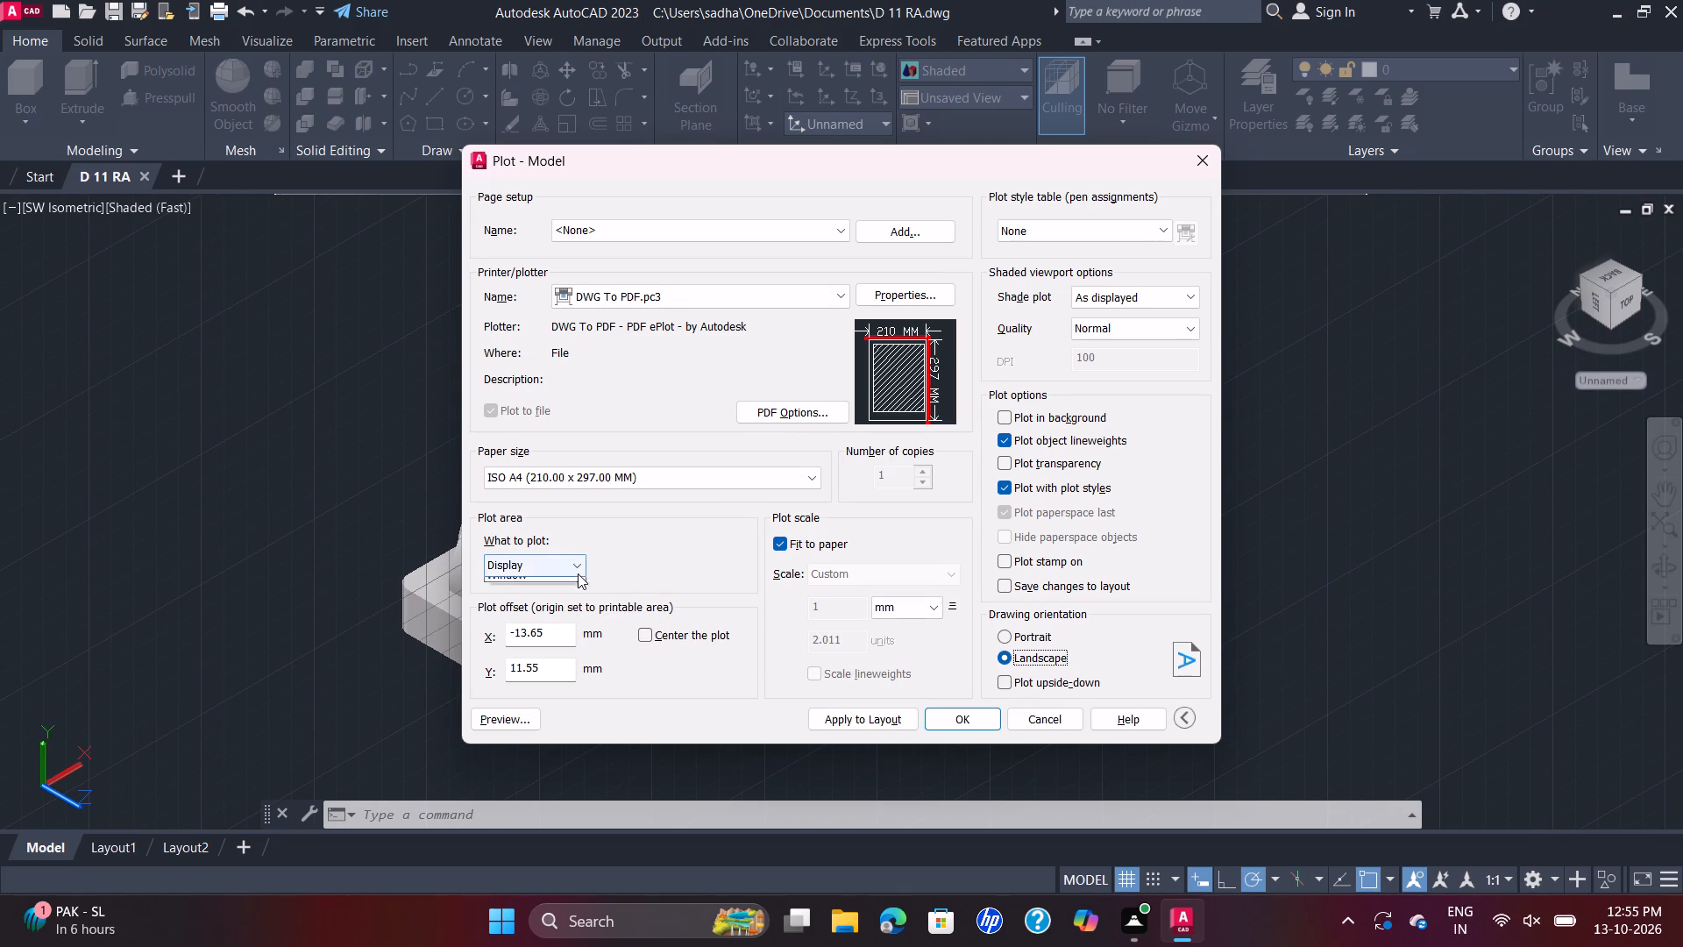
pyautogui.click(510, 623)
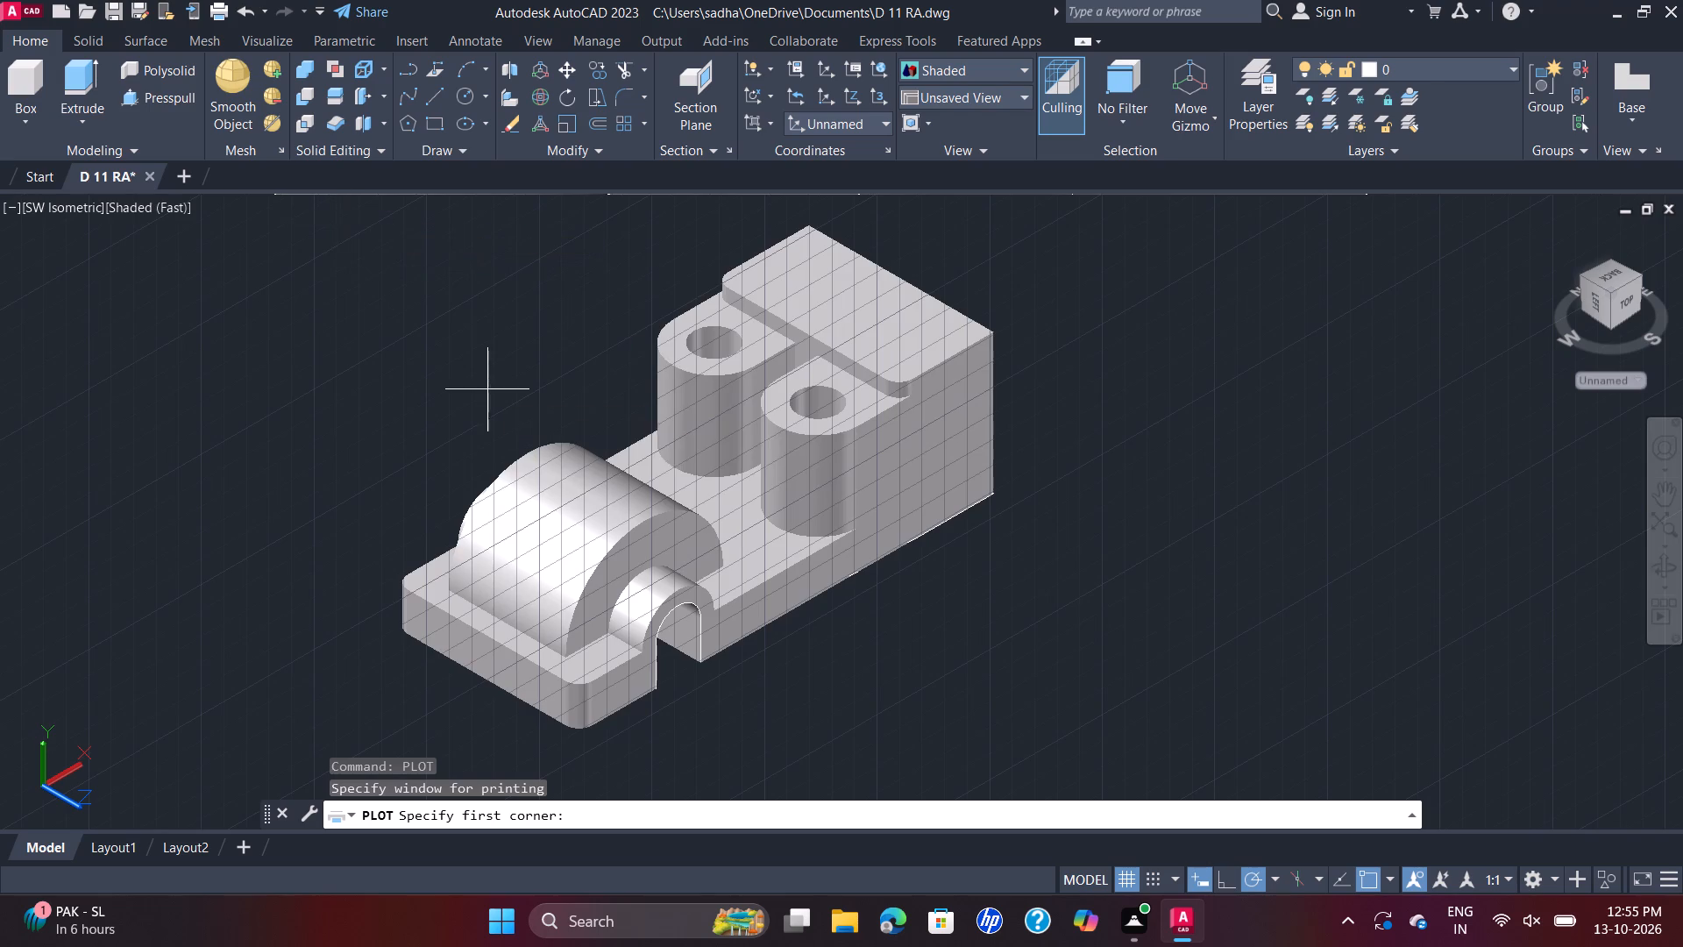
pyautogui.scroll(-2, 556, 398)
pyautogui.click(472, 287)
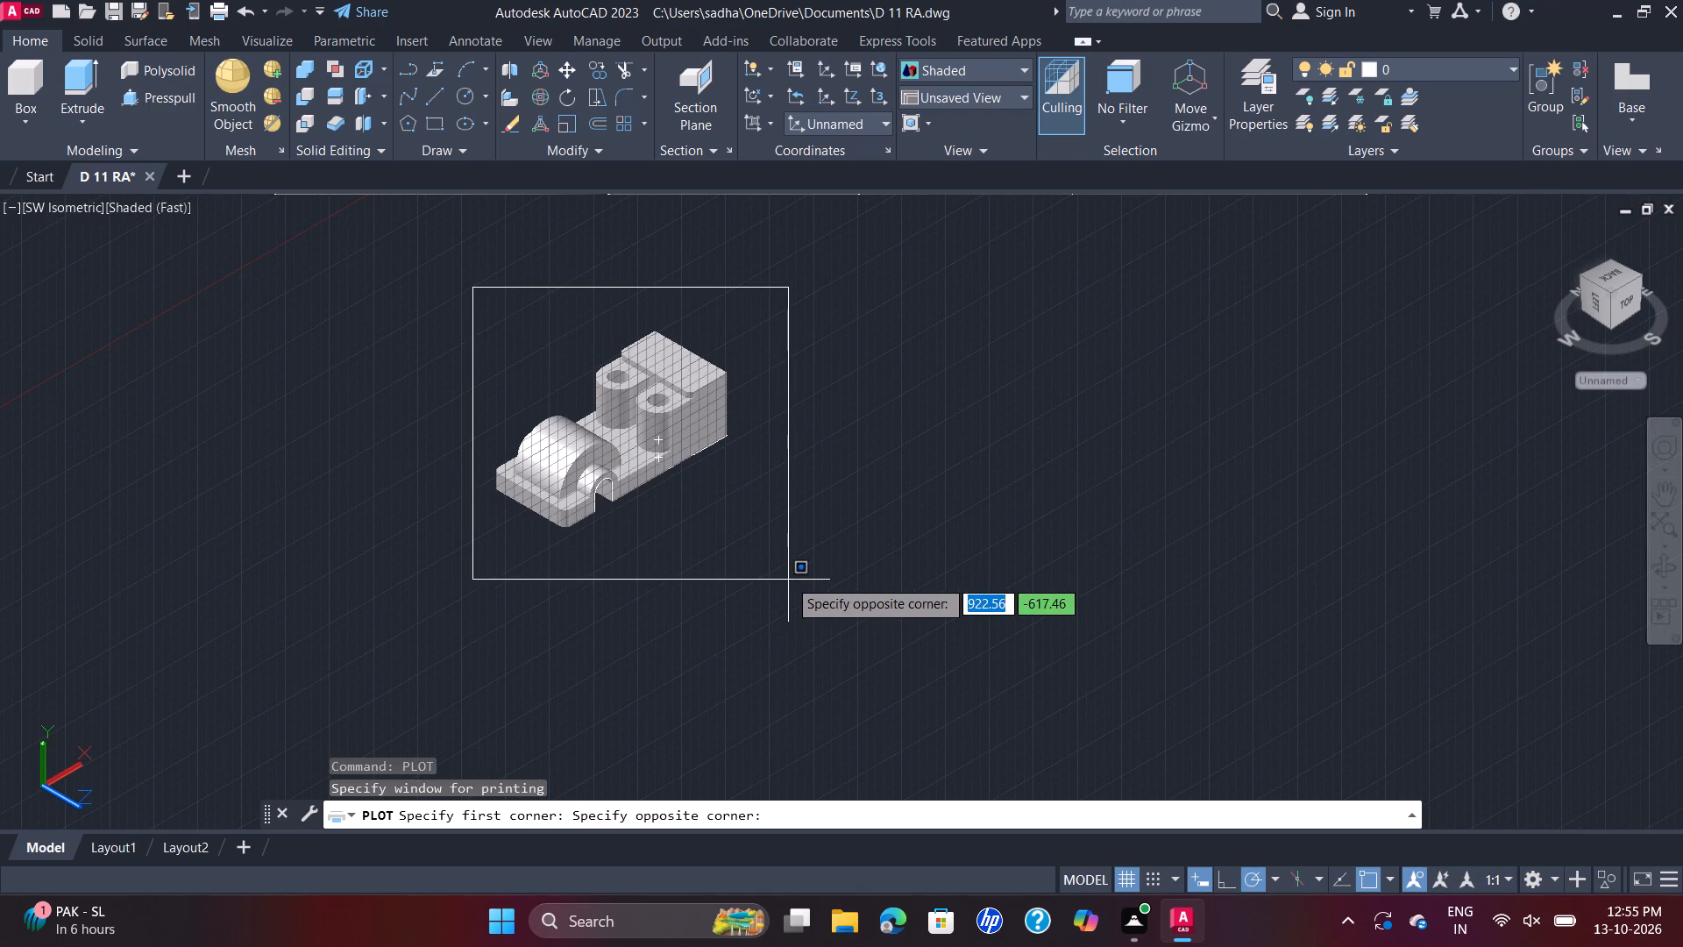
pyautogui.click(788, 579)
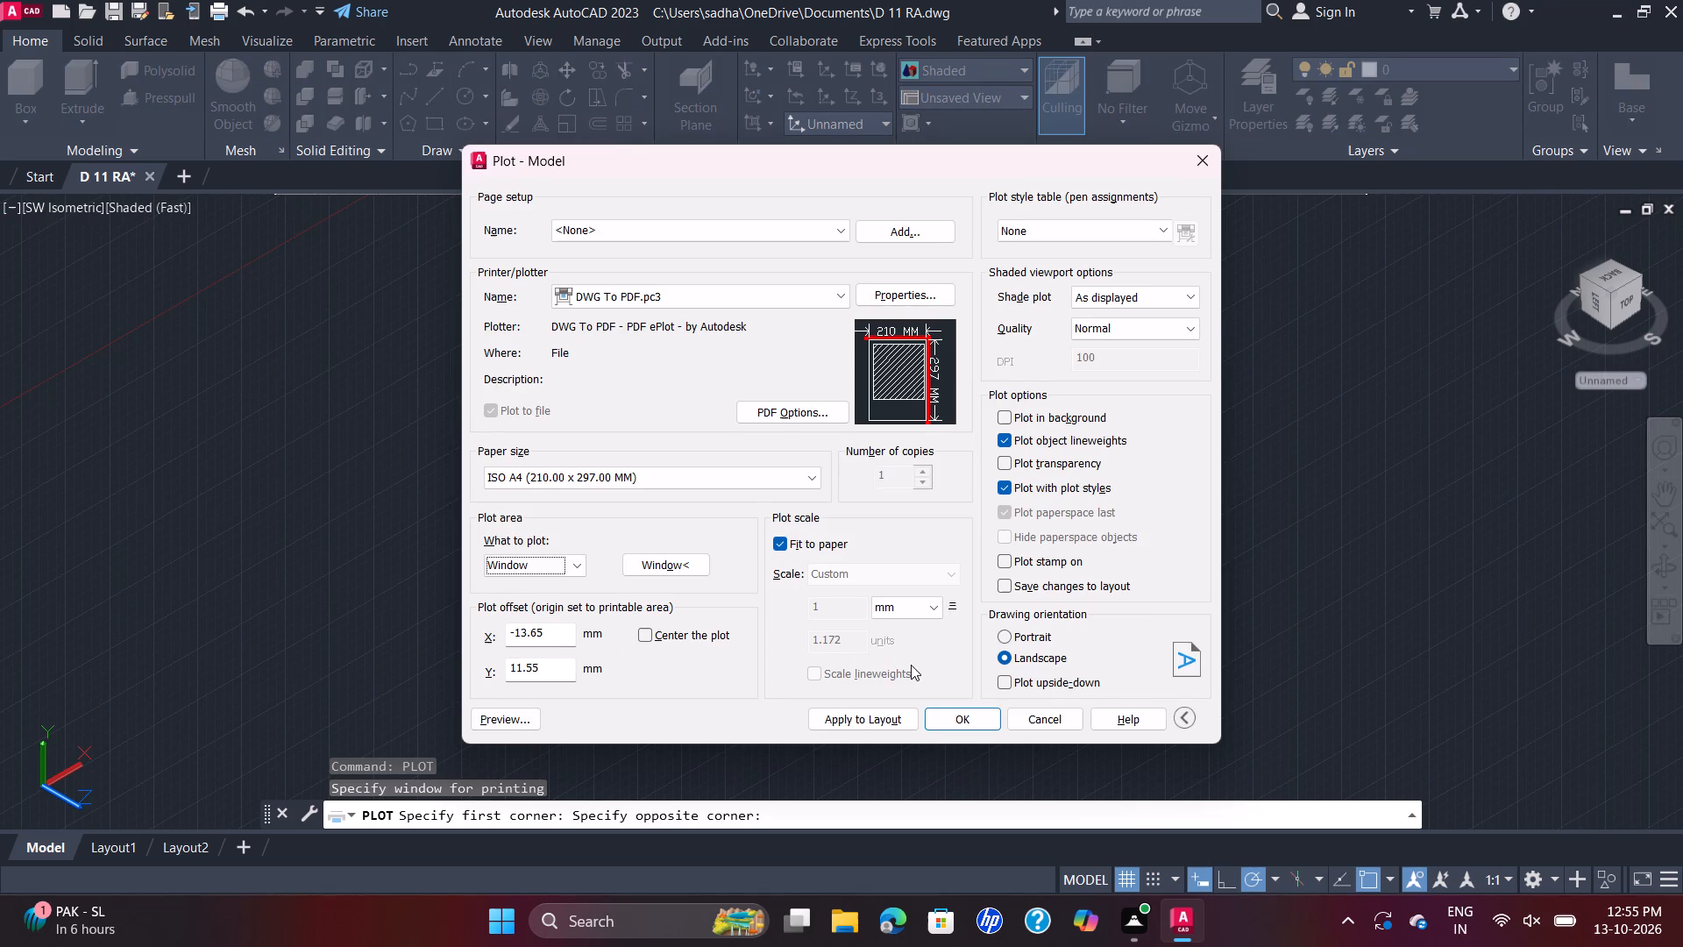
# Plot the bracket to a PDF file named D 11 RA-Model.pdf in the Documents folder and dismiss the viewer notice.
pyautogui.click(968, 710)
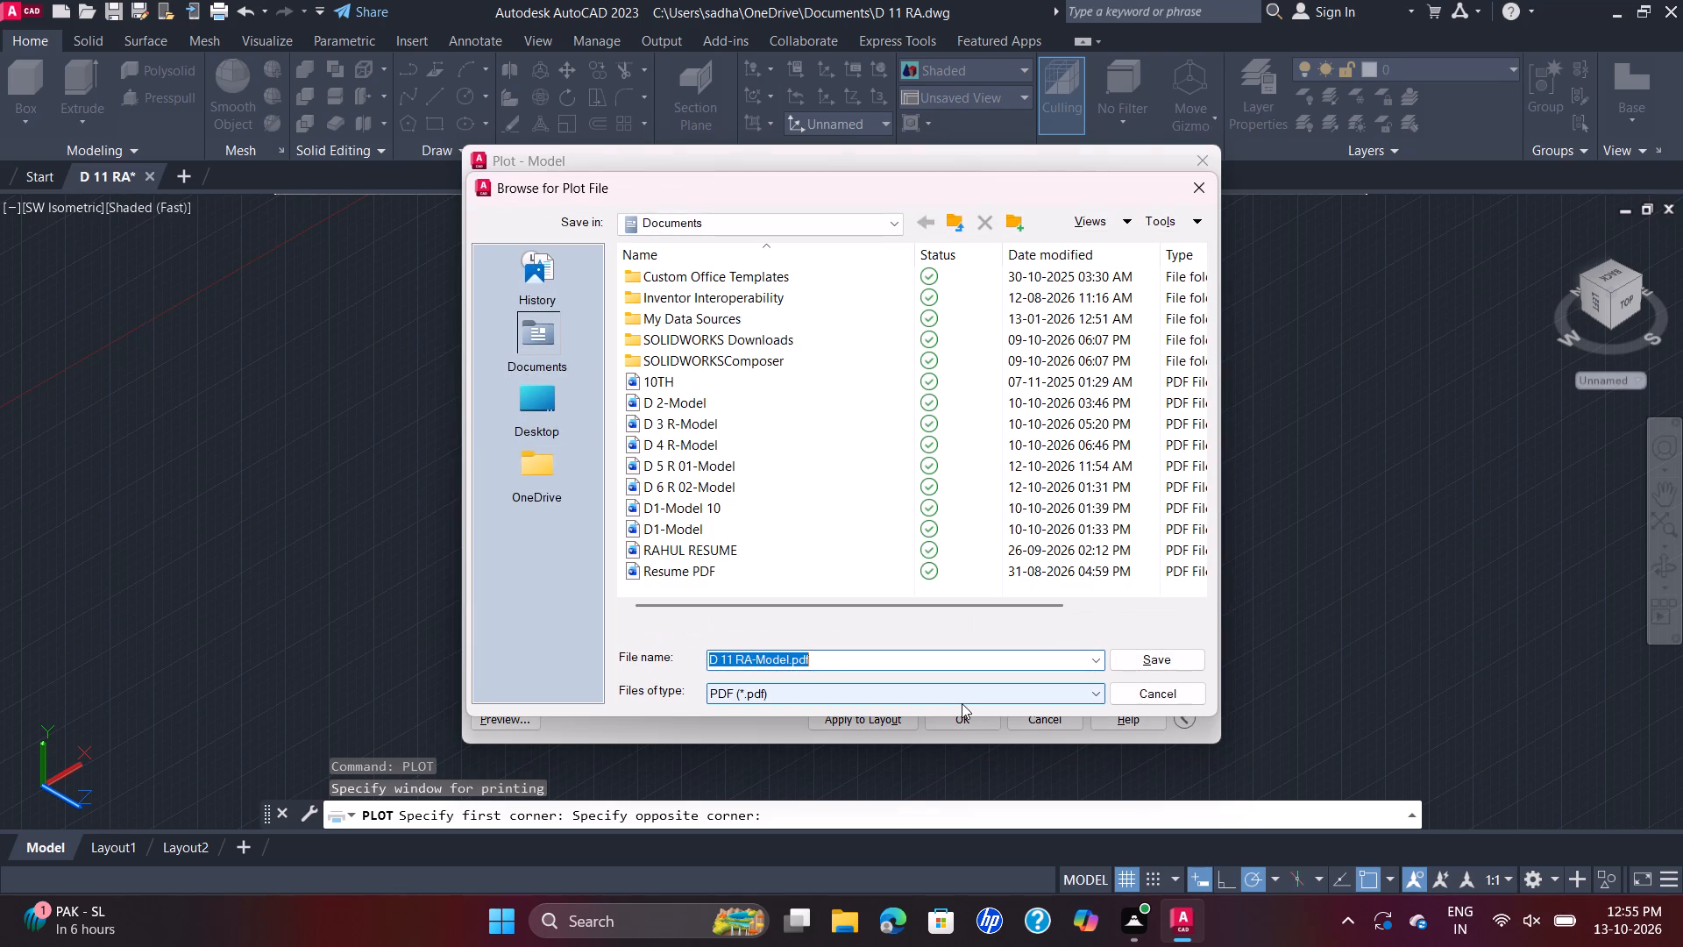
pyautogui.click(1173, 659)
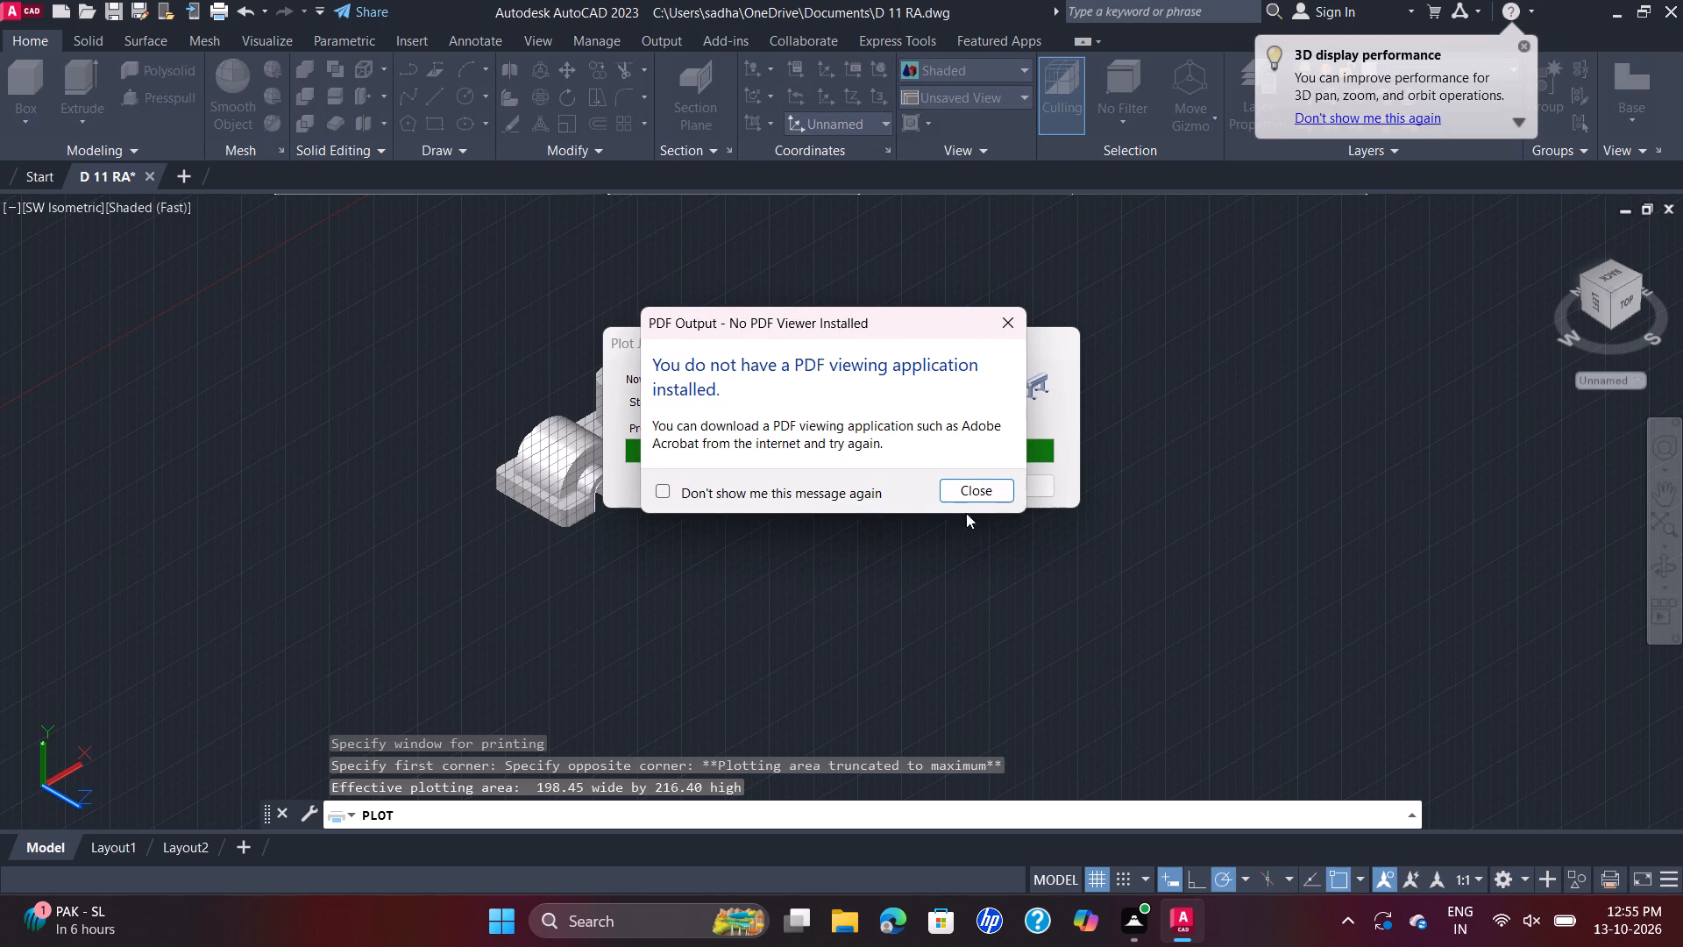
pyautogui.click(962, 488)
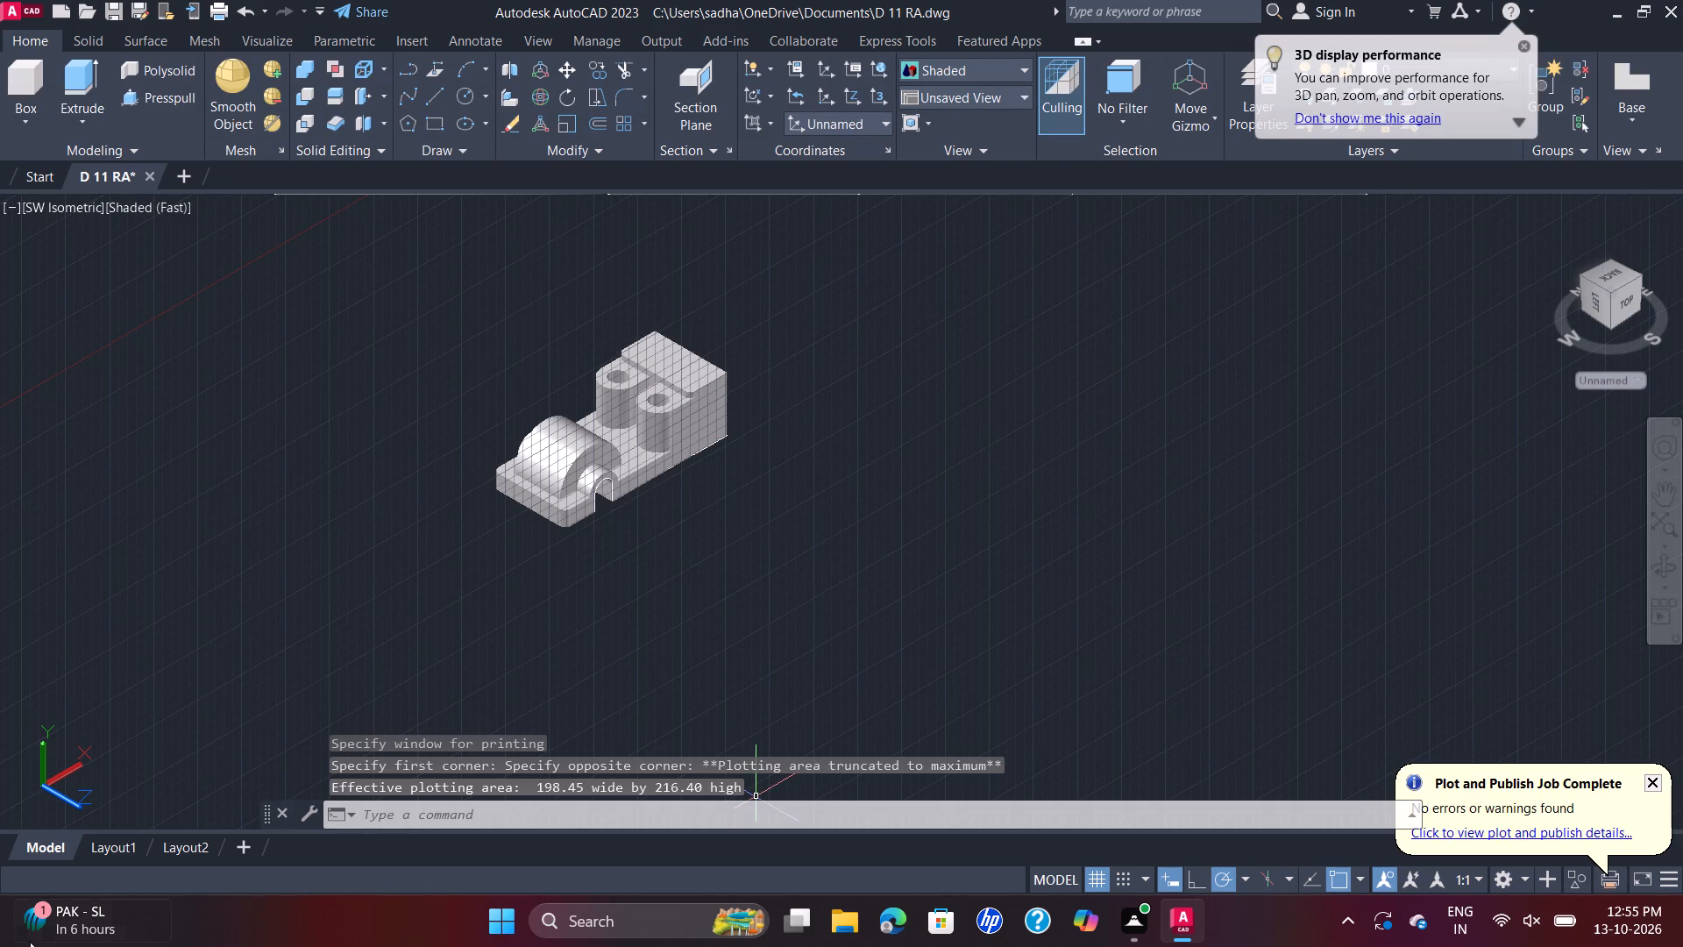